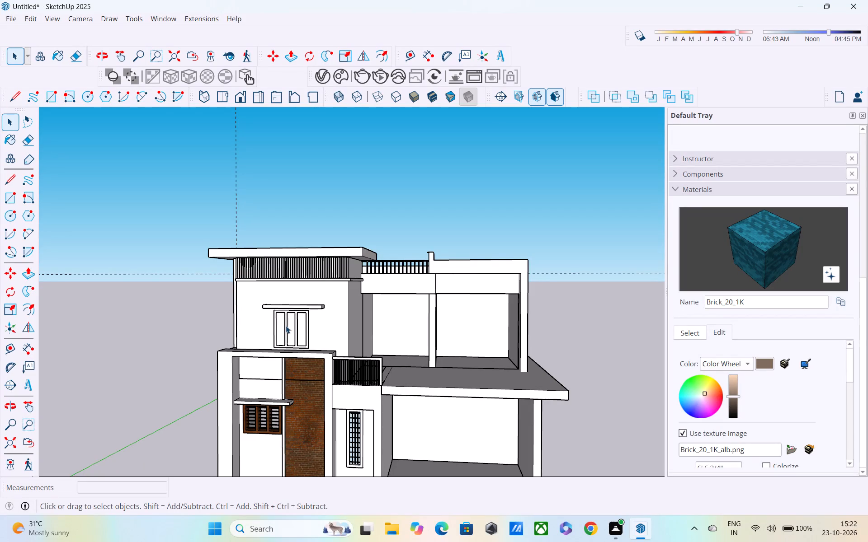
Examine the upper-floor front facade, its open bays and the underside of the projecting beam below the roof railing.
{"action": "middle_click_drag", "start_coordinate": [273, 326], "coordinate": [283, 345]}
{"action": "scroll", "coordinate": [287, 341], "scroll_direction": "down", "scroll_amount": 1}
{"action": "scroll", "coordinate": [311, 336], "scroll_direction": "up", "scroll_amount": 3}
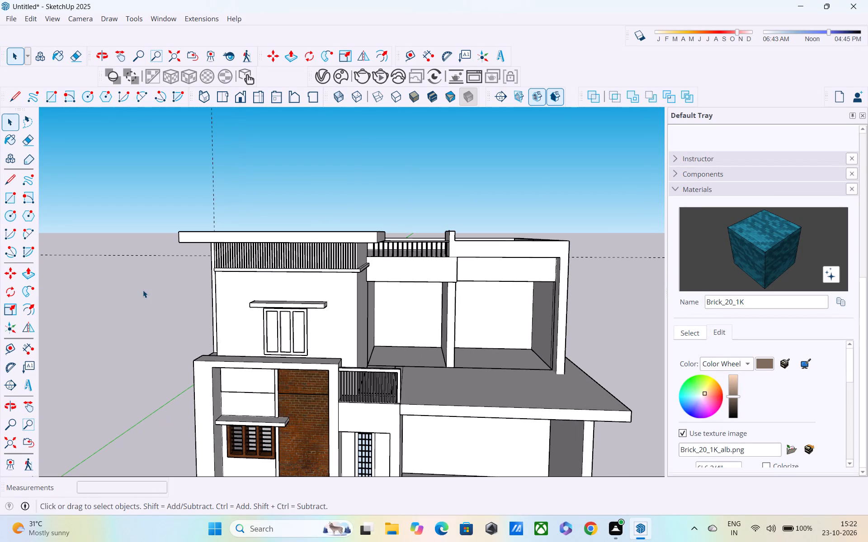
{"action": "middle_click_drag", "start_coordinate": [119, 287], "coordinate": [0, 235], "text": "shift"}
{"action": "middle_click_drag", "start_coordinate": [70, 299], "coordinate": [50, 213]}
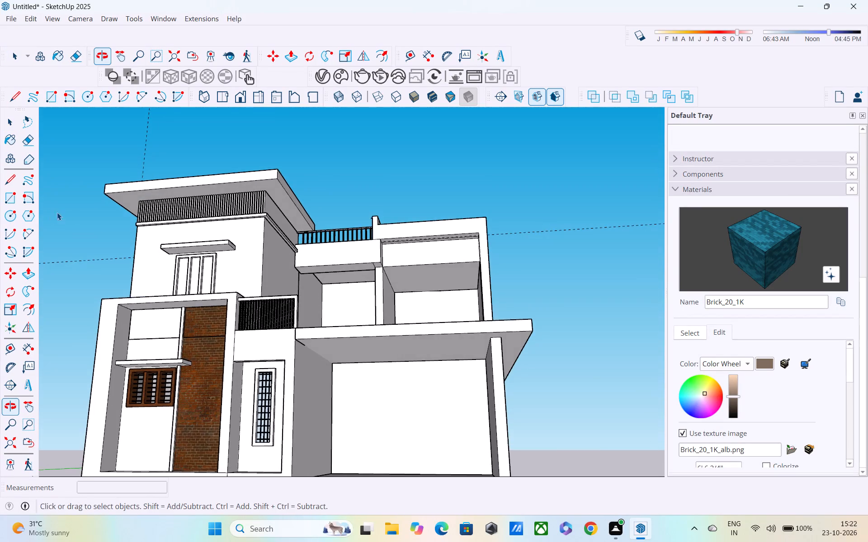
{"action": "scroll", "coordinate": [166, 291], "scroll_direction": "up", "scroll_amount": 2}
{"action": "middle_click_drag", "start_coordinate": [153, 287], "coordinate": [0, 309], "text": "shift"}
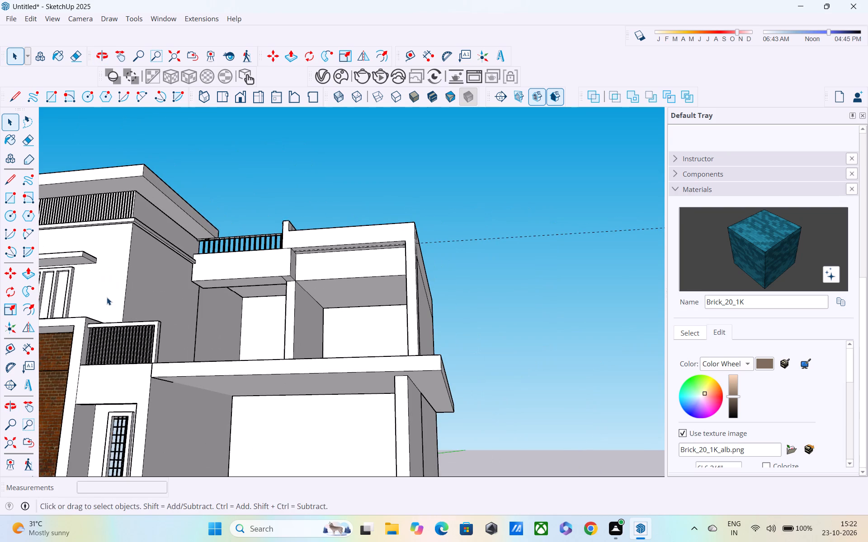
{"action": "middle_click_drag", "start_coordinate": [211, 327], "coordinate": [211, 328]}
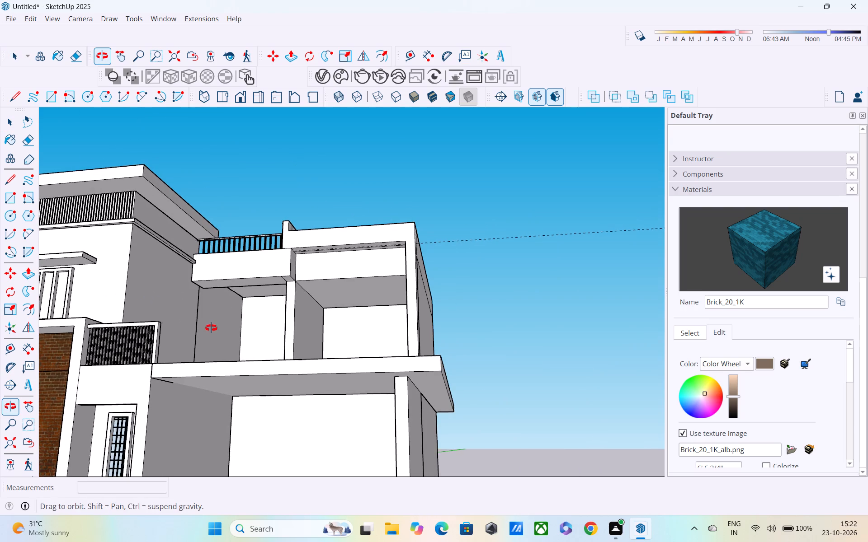
{"action": "middle_click_drag", "start_coordinate": [211, 328], "coordinate": [167, 303]}
{"action": "scroll", "coordinate": [218, 319], "scroll_direction": "up", "scroll_amount": 4}
{"action": "middle_click_drag", "start_coordinate": [219, 320], "coordinate": [179, 389], "text": "shift"}
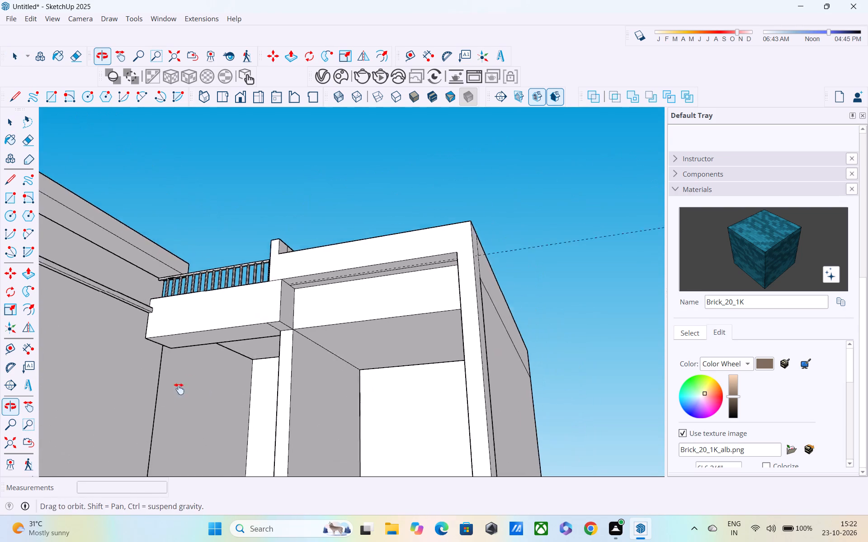
{"action": "middle_click_drag", "start_coordinate": [179, 389], "coordinate": [170, 392], "text": "shift"}
{"action": "scroll", "coordinate": [152, 370], "scroll_direction": "down", "scroll_amount": 1}
{"action": "middle_click_drag", "start_coordinate": [152, 370], "coordinate": [147, 292]}
{"action": "middle_click_drag", "start_coordinate": [162, 347], "coordinate": [206, 541], "text": "shift"}
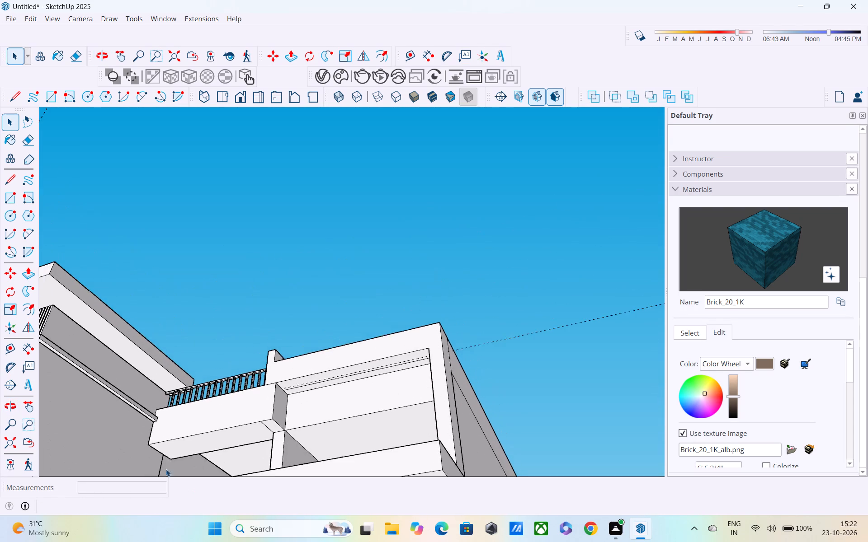
{"action": "middle_click_drag", "start_coordinate": [157, 416], "coordinate": [207, 419]}
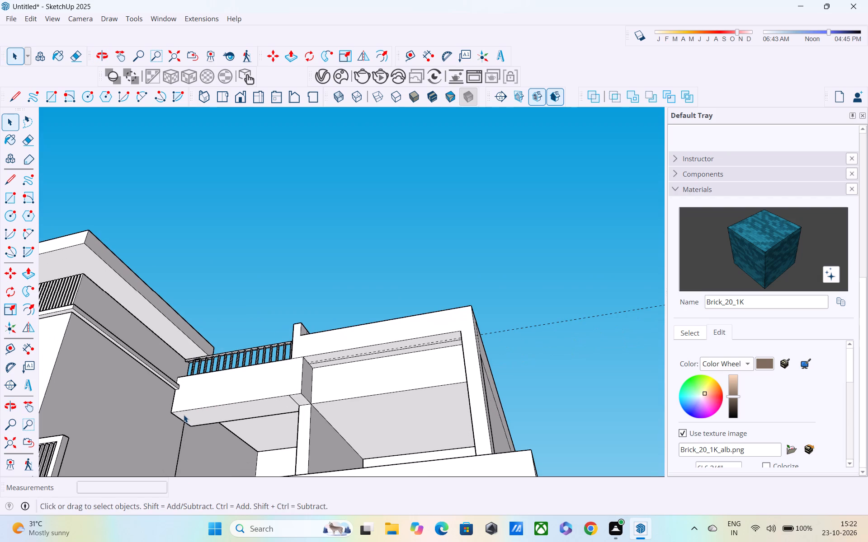
{"action": "scroll", "coordinate": [184, 415], "scroll_direction": "up", "scroll_amount": 1}
{"action": "middle_click_drag", "start_coordinate": [212, 427], "coordinate": [213, 416]}
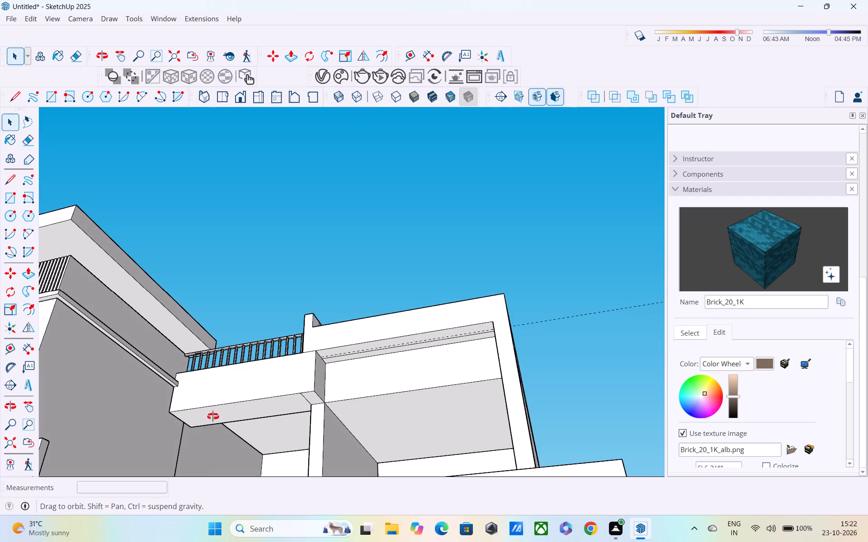
{"action": "middle_click_drag", "start_coordinate": [213, 416], "coordinate": [235, 445]}
Open the upper-floor wall group for editing and clear the face selection inside it.
{"action": "double_click", "coordinate": [242, 421]}
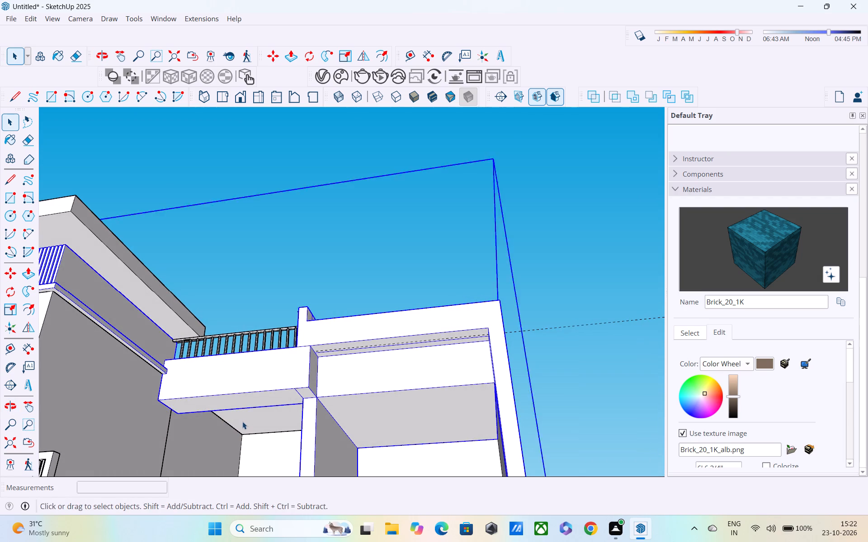
{"action": "double_click", "coordinate": [242, 421]}
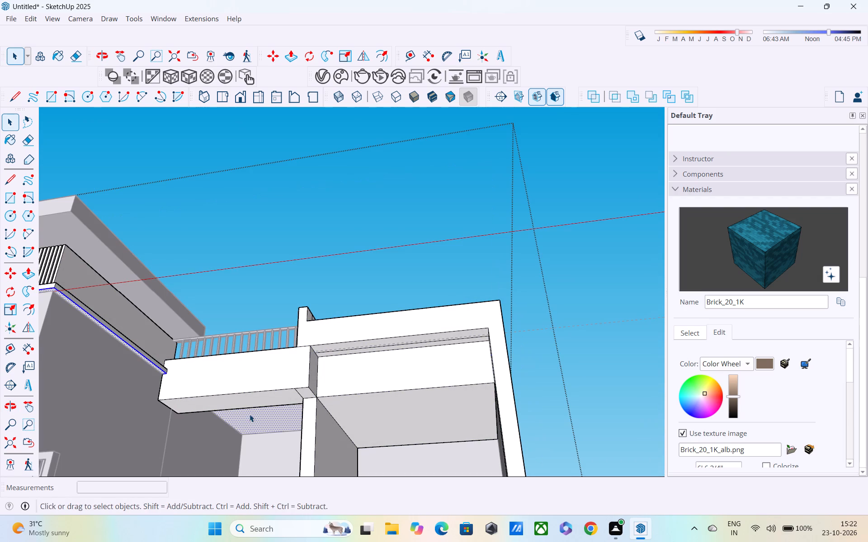
{"action": "scroll", "coordinate": [250, 414], "scroll_direction": "down", "scroll_amount": 5}
{"action": "left_click", "coordinate": [244, 285]}
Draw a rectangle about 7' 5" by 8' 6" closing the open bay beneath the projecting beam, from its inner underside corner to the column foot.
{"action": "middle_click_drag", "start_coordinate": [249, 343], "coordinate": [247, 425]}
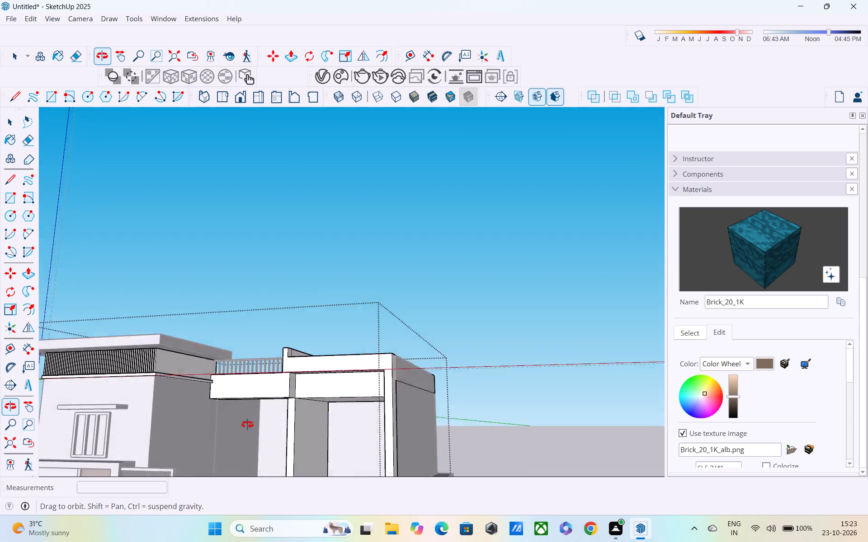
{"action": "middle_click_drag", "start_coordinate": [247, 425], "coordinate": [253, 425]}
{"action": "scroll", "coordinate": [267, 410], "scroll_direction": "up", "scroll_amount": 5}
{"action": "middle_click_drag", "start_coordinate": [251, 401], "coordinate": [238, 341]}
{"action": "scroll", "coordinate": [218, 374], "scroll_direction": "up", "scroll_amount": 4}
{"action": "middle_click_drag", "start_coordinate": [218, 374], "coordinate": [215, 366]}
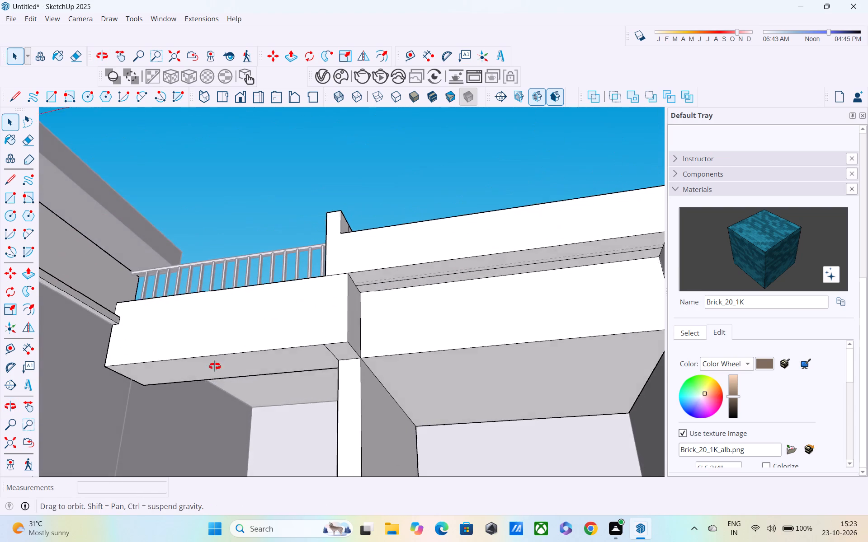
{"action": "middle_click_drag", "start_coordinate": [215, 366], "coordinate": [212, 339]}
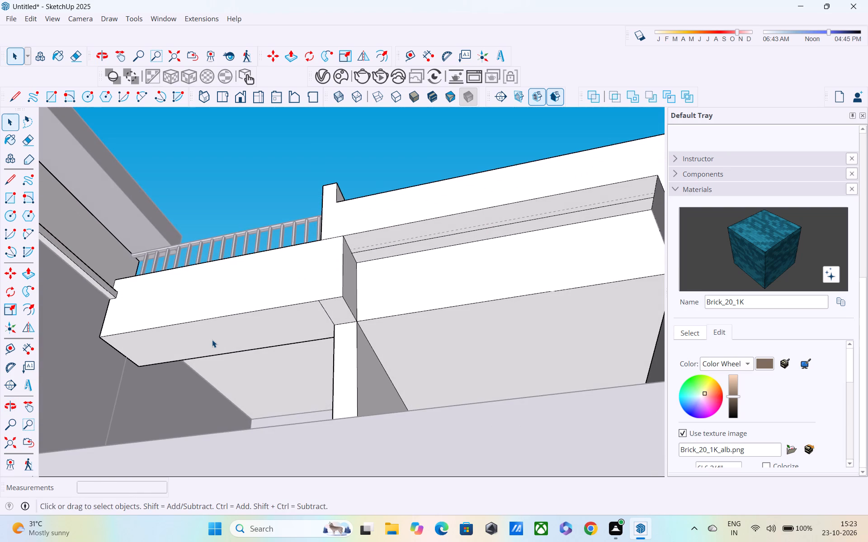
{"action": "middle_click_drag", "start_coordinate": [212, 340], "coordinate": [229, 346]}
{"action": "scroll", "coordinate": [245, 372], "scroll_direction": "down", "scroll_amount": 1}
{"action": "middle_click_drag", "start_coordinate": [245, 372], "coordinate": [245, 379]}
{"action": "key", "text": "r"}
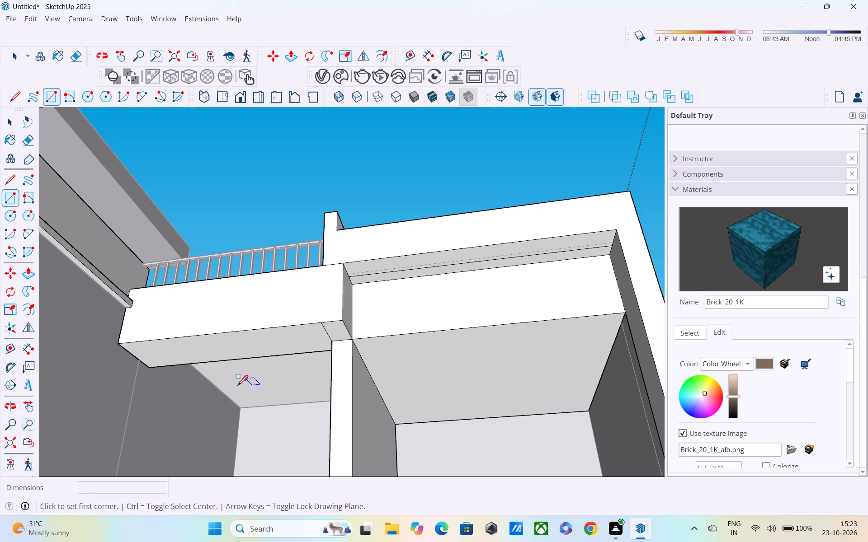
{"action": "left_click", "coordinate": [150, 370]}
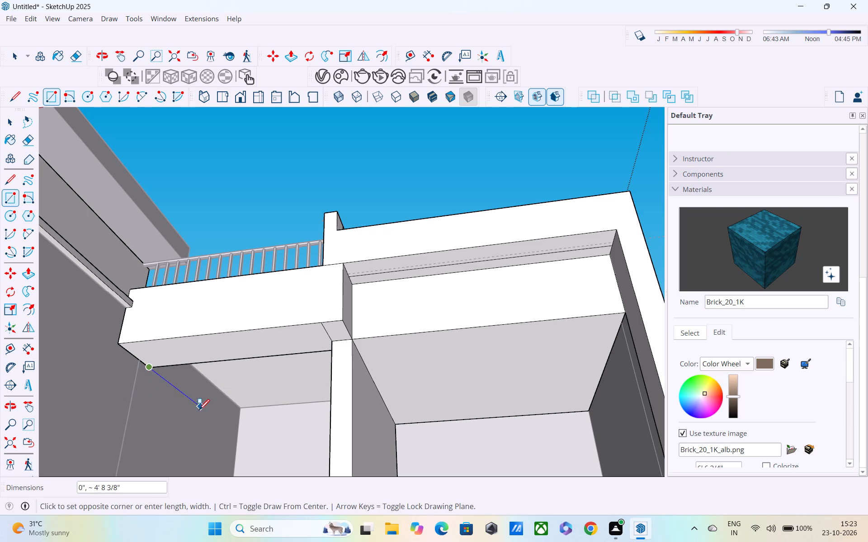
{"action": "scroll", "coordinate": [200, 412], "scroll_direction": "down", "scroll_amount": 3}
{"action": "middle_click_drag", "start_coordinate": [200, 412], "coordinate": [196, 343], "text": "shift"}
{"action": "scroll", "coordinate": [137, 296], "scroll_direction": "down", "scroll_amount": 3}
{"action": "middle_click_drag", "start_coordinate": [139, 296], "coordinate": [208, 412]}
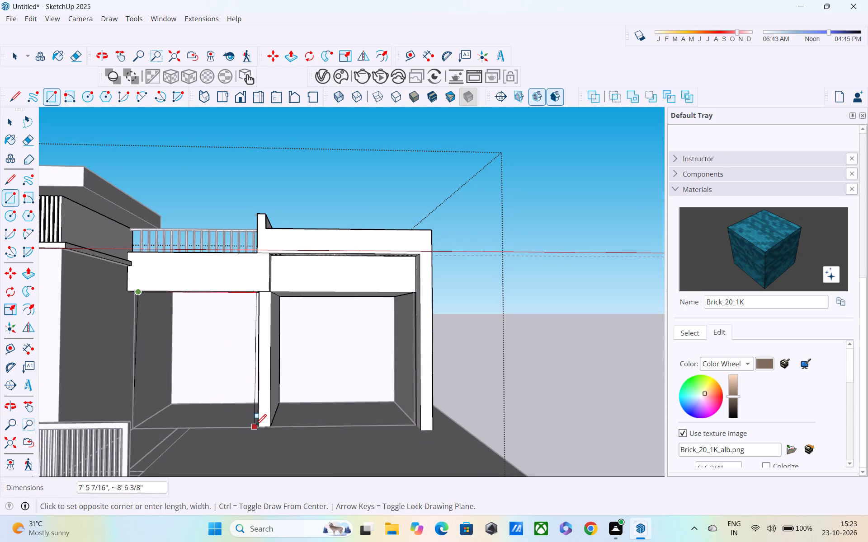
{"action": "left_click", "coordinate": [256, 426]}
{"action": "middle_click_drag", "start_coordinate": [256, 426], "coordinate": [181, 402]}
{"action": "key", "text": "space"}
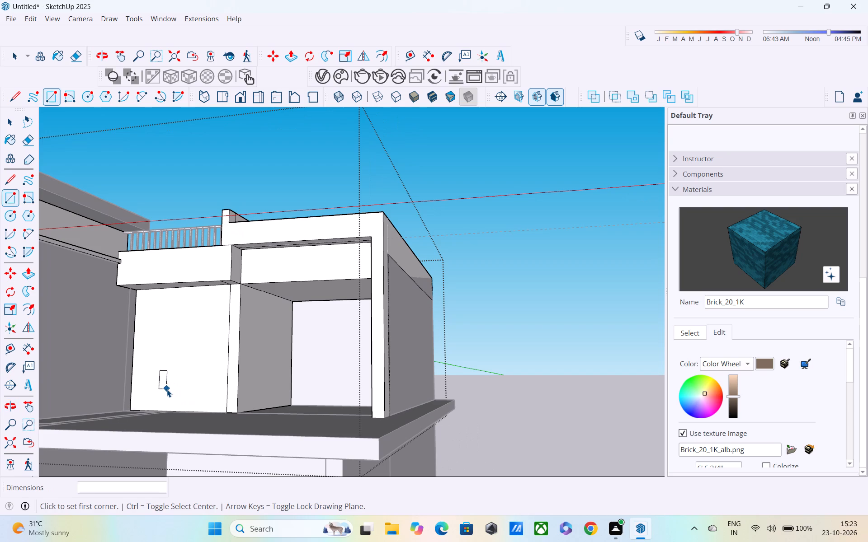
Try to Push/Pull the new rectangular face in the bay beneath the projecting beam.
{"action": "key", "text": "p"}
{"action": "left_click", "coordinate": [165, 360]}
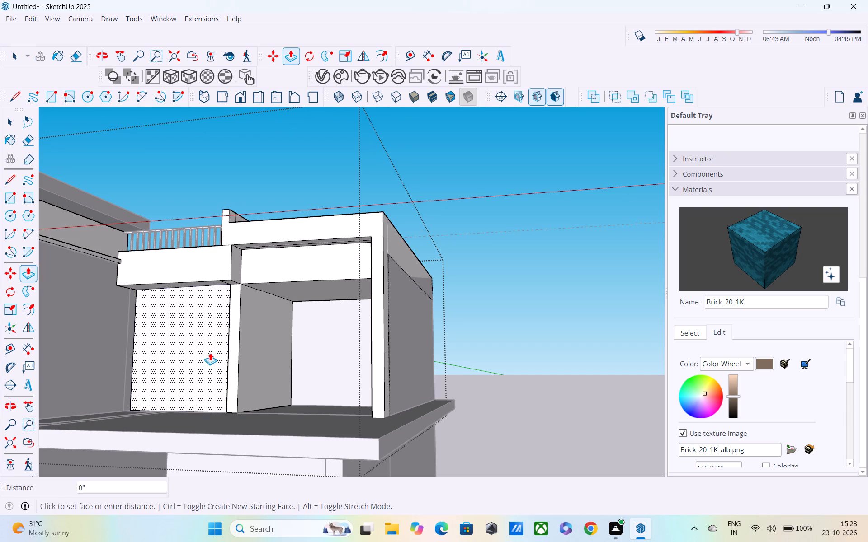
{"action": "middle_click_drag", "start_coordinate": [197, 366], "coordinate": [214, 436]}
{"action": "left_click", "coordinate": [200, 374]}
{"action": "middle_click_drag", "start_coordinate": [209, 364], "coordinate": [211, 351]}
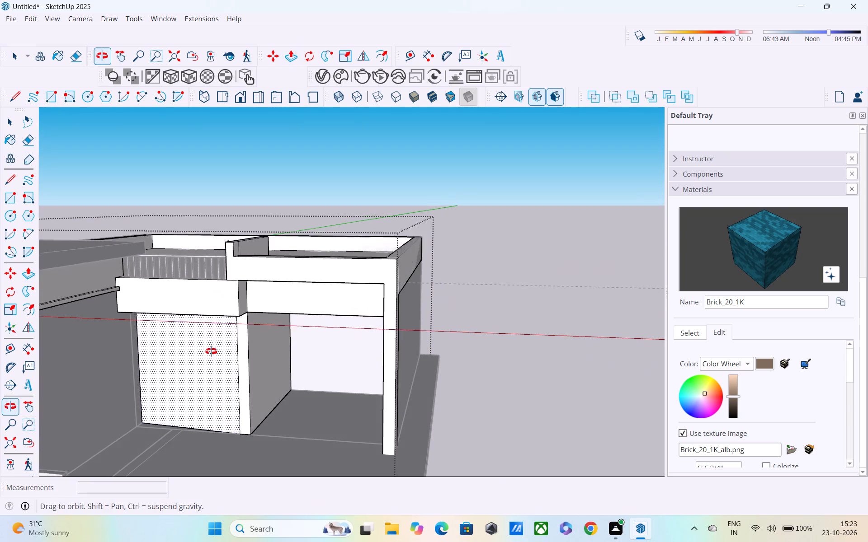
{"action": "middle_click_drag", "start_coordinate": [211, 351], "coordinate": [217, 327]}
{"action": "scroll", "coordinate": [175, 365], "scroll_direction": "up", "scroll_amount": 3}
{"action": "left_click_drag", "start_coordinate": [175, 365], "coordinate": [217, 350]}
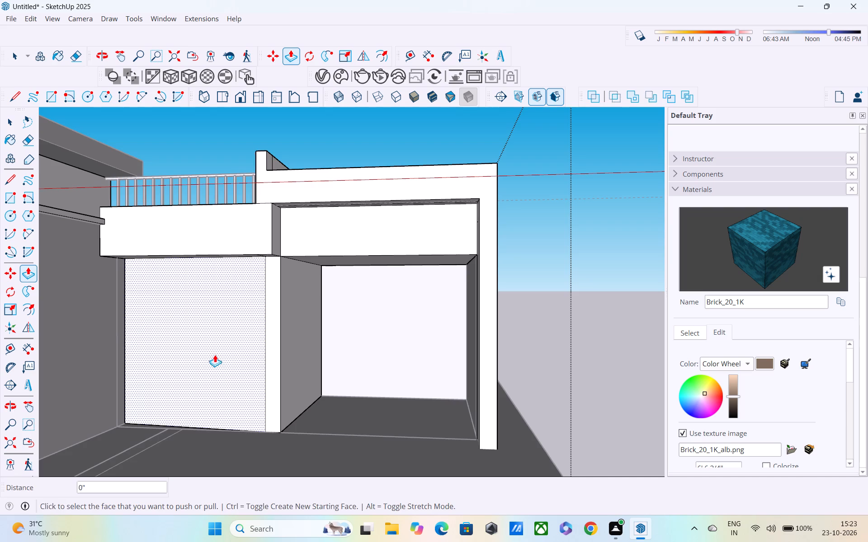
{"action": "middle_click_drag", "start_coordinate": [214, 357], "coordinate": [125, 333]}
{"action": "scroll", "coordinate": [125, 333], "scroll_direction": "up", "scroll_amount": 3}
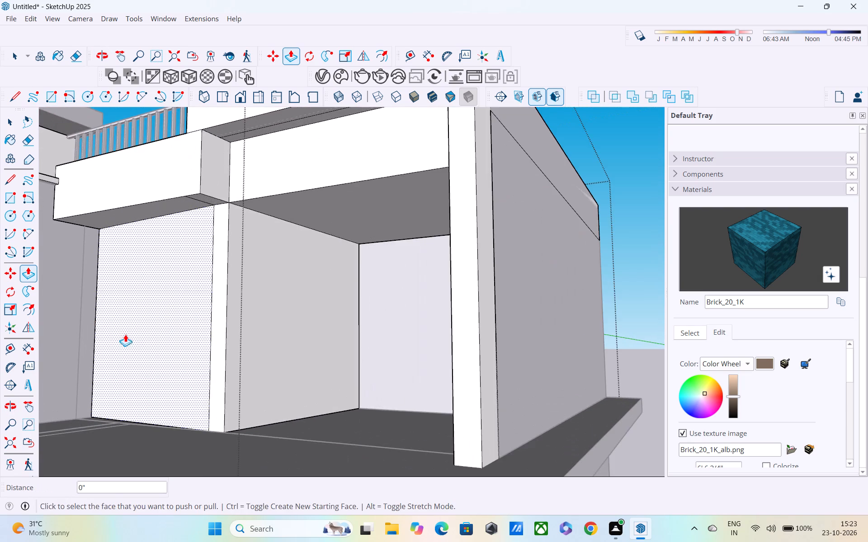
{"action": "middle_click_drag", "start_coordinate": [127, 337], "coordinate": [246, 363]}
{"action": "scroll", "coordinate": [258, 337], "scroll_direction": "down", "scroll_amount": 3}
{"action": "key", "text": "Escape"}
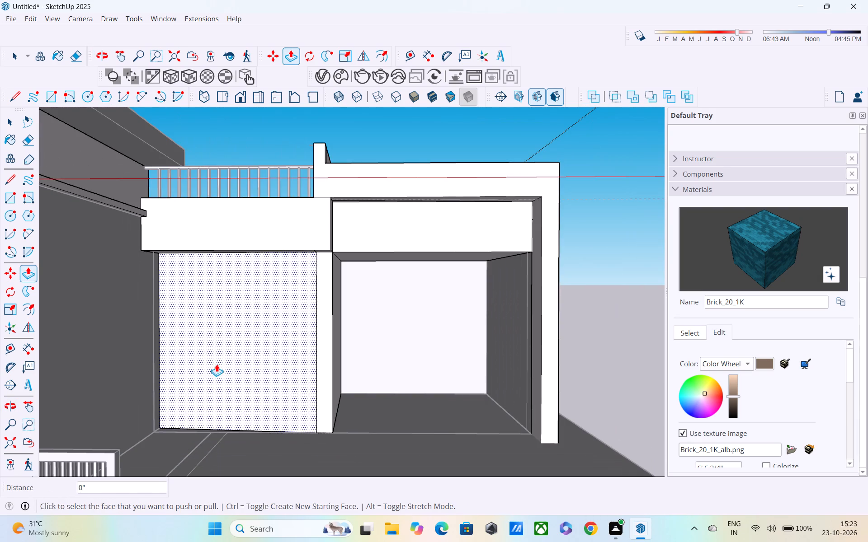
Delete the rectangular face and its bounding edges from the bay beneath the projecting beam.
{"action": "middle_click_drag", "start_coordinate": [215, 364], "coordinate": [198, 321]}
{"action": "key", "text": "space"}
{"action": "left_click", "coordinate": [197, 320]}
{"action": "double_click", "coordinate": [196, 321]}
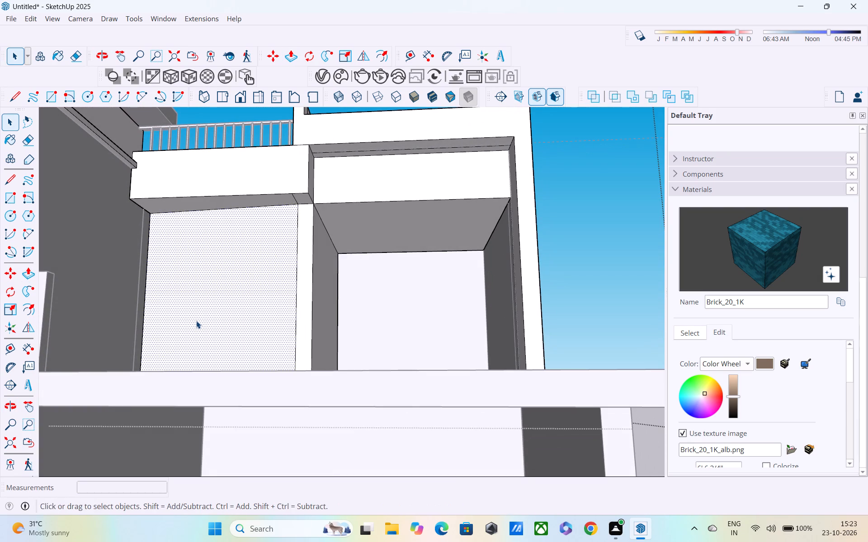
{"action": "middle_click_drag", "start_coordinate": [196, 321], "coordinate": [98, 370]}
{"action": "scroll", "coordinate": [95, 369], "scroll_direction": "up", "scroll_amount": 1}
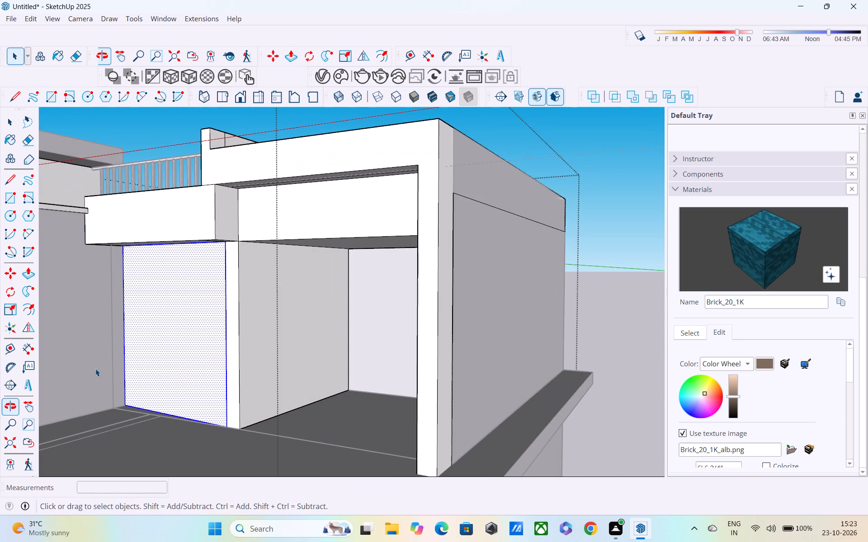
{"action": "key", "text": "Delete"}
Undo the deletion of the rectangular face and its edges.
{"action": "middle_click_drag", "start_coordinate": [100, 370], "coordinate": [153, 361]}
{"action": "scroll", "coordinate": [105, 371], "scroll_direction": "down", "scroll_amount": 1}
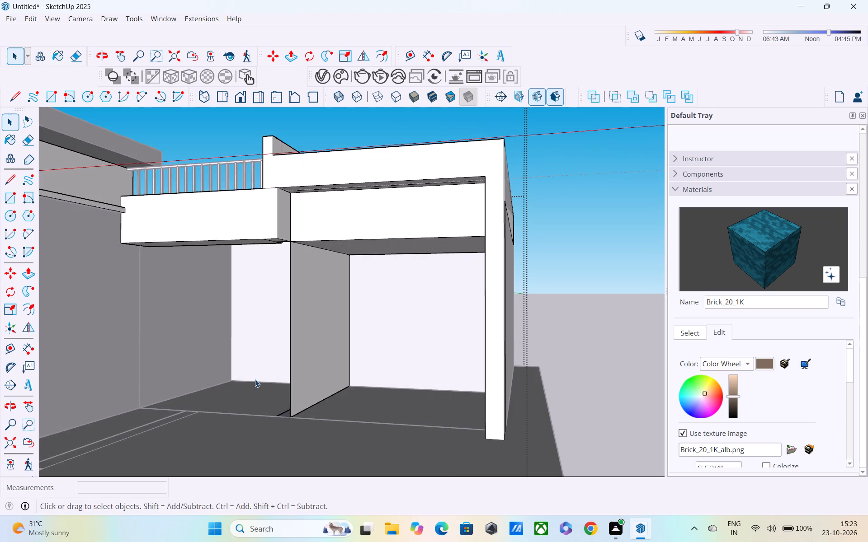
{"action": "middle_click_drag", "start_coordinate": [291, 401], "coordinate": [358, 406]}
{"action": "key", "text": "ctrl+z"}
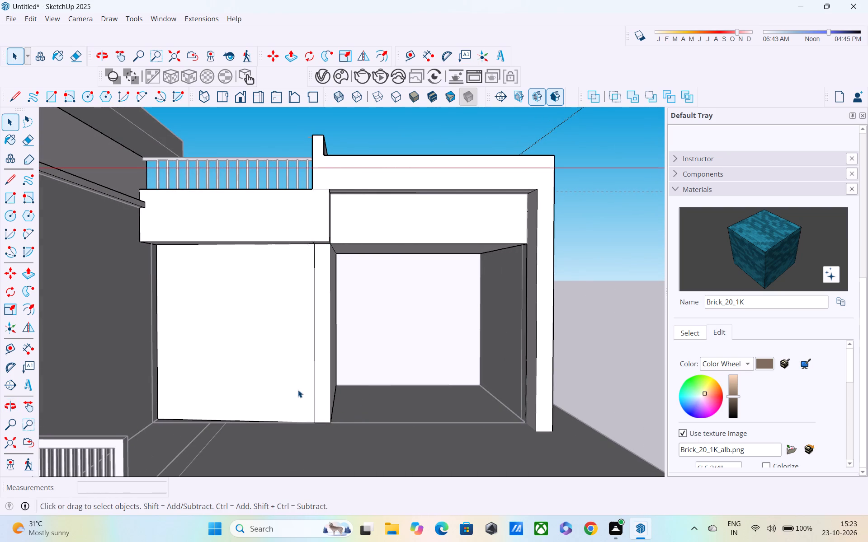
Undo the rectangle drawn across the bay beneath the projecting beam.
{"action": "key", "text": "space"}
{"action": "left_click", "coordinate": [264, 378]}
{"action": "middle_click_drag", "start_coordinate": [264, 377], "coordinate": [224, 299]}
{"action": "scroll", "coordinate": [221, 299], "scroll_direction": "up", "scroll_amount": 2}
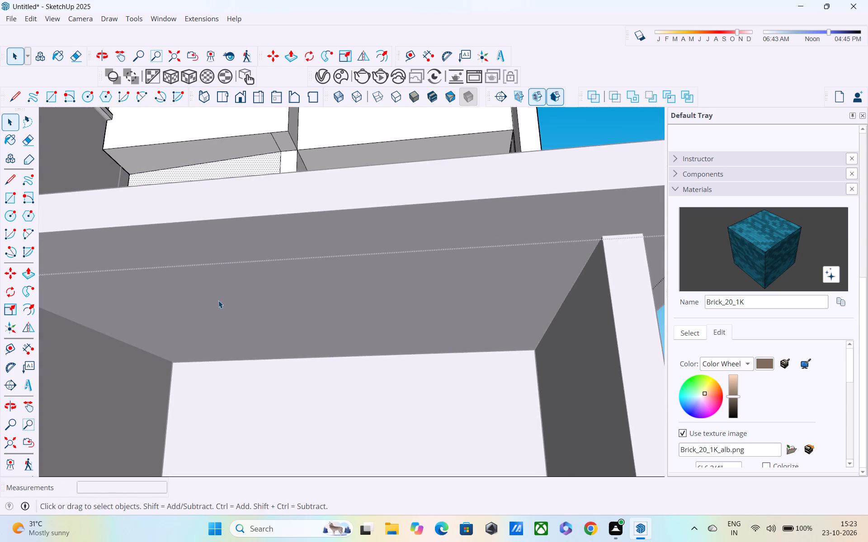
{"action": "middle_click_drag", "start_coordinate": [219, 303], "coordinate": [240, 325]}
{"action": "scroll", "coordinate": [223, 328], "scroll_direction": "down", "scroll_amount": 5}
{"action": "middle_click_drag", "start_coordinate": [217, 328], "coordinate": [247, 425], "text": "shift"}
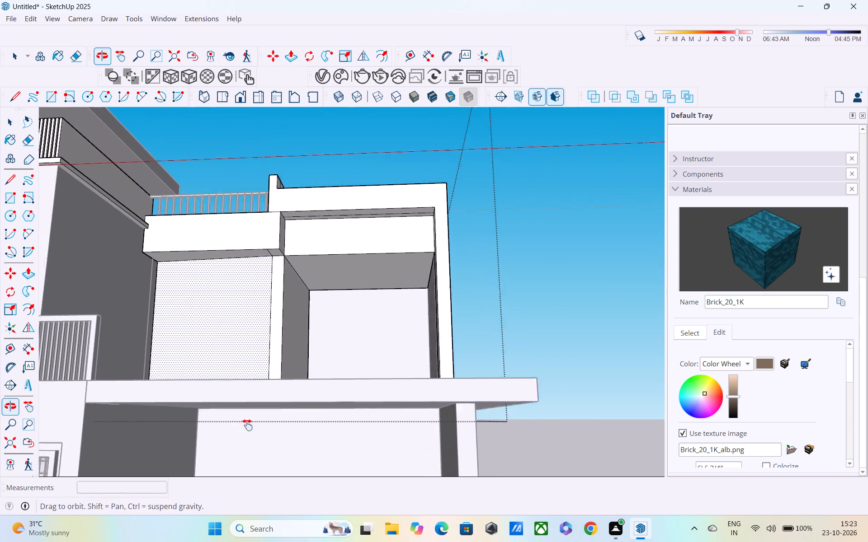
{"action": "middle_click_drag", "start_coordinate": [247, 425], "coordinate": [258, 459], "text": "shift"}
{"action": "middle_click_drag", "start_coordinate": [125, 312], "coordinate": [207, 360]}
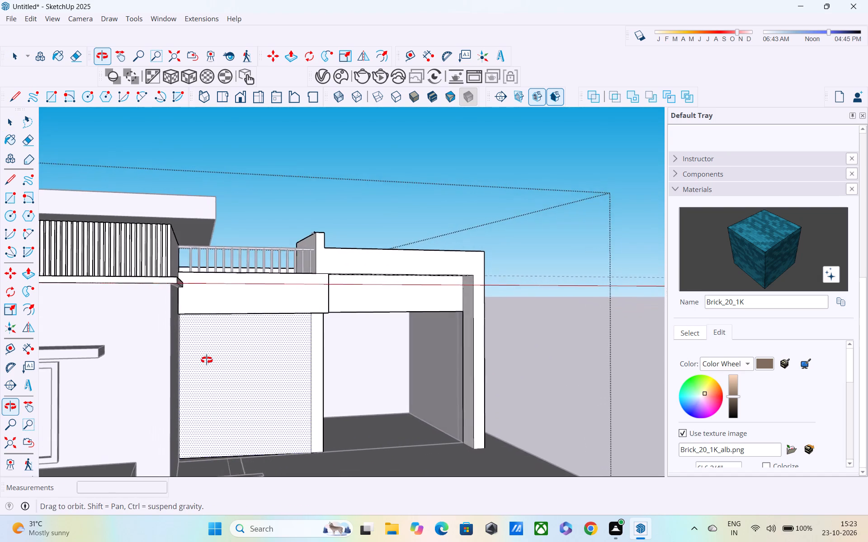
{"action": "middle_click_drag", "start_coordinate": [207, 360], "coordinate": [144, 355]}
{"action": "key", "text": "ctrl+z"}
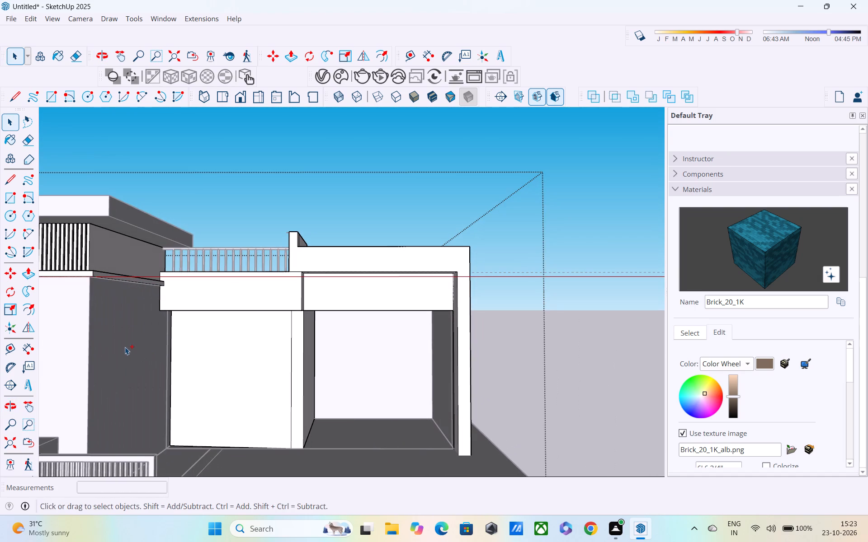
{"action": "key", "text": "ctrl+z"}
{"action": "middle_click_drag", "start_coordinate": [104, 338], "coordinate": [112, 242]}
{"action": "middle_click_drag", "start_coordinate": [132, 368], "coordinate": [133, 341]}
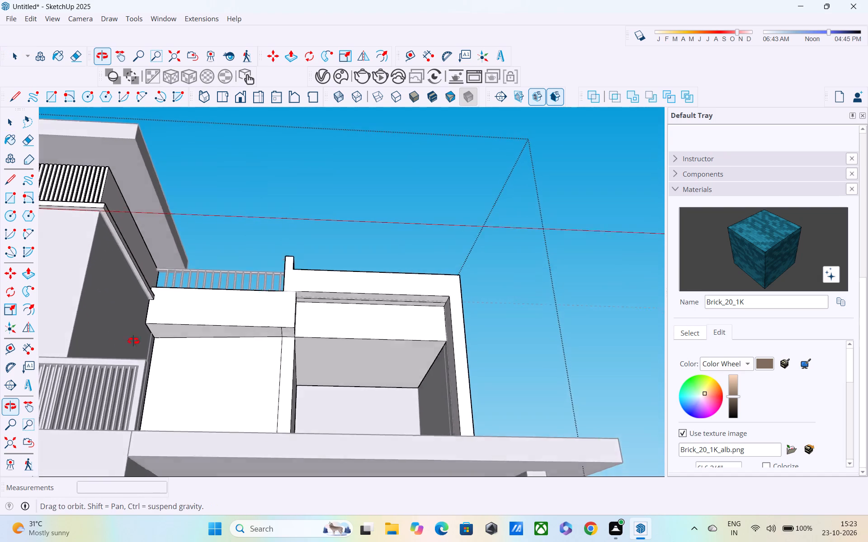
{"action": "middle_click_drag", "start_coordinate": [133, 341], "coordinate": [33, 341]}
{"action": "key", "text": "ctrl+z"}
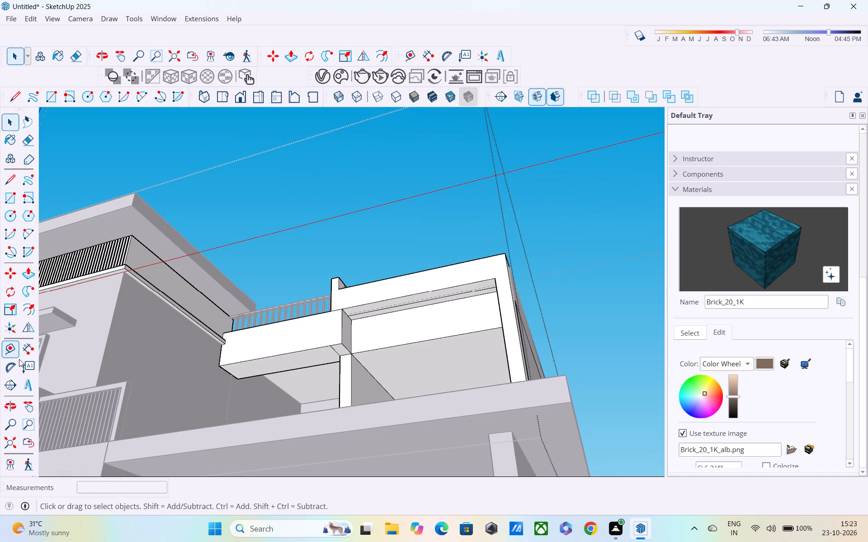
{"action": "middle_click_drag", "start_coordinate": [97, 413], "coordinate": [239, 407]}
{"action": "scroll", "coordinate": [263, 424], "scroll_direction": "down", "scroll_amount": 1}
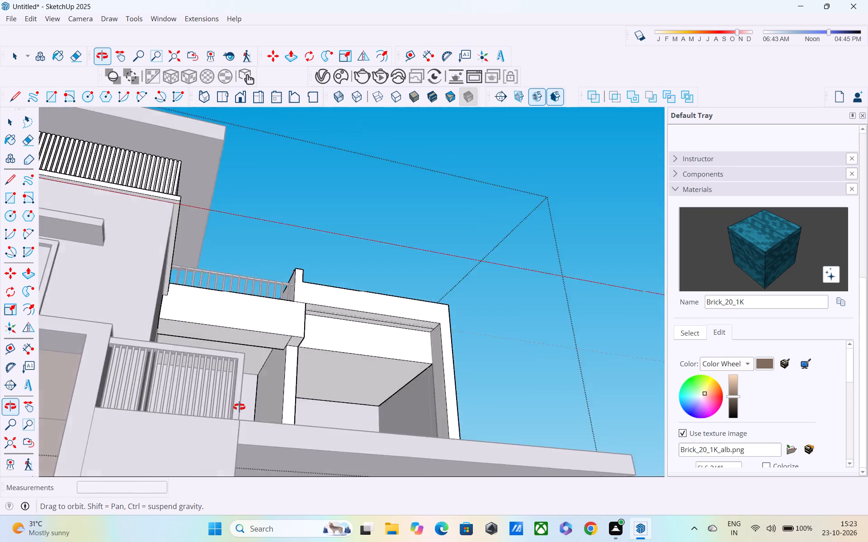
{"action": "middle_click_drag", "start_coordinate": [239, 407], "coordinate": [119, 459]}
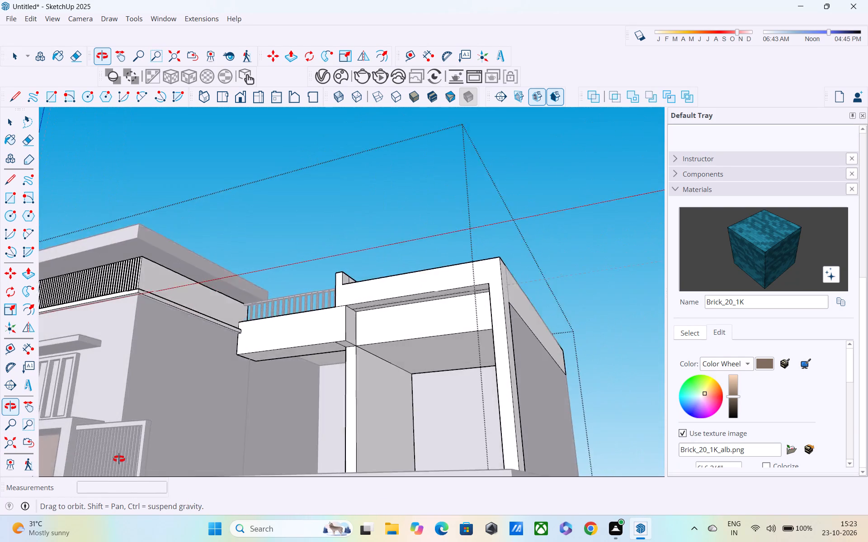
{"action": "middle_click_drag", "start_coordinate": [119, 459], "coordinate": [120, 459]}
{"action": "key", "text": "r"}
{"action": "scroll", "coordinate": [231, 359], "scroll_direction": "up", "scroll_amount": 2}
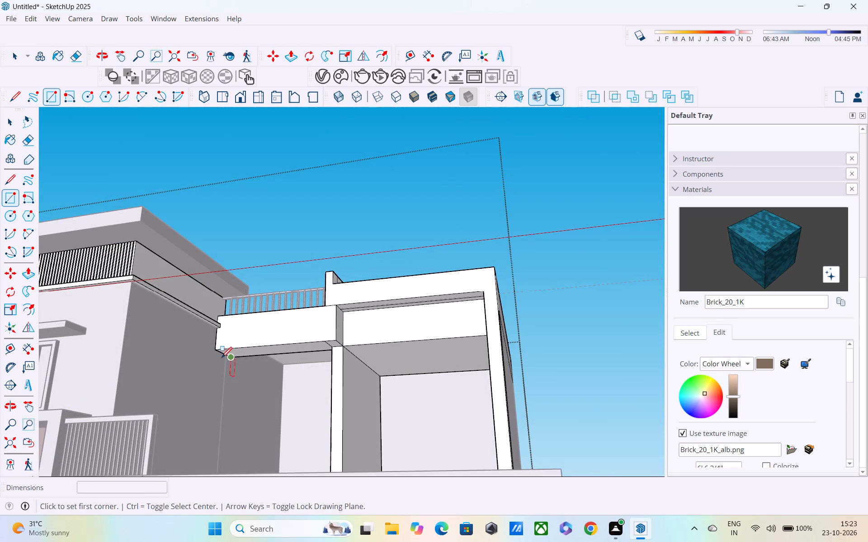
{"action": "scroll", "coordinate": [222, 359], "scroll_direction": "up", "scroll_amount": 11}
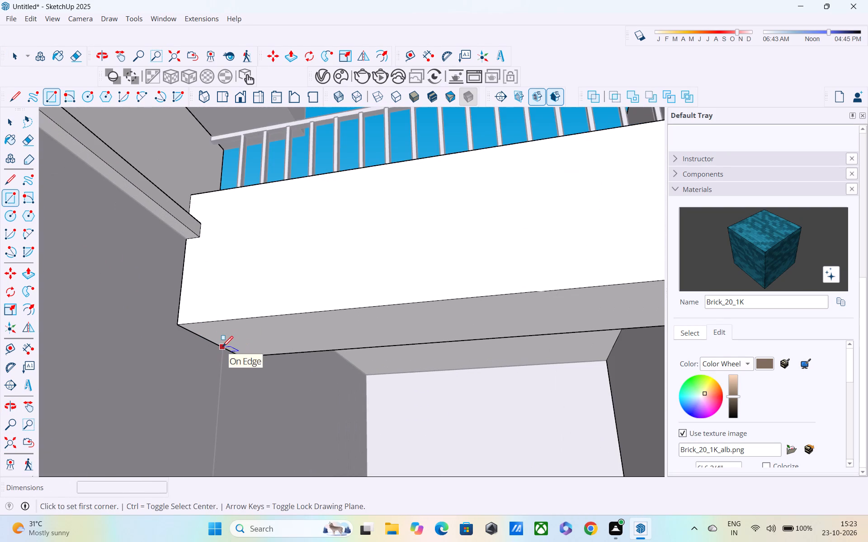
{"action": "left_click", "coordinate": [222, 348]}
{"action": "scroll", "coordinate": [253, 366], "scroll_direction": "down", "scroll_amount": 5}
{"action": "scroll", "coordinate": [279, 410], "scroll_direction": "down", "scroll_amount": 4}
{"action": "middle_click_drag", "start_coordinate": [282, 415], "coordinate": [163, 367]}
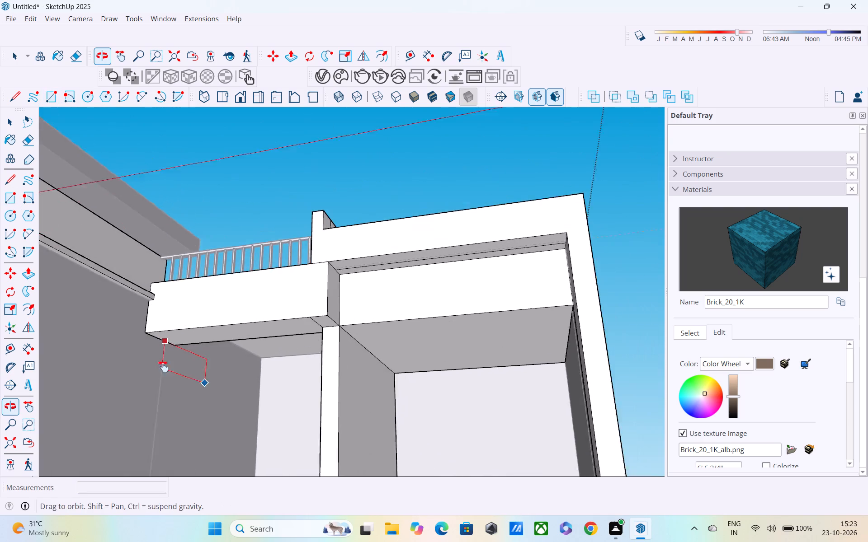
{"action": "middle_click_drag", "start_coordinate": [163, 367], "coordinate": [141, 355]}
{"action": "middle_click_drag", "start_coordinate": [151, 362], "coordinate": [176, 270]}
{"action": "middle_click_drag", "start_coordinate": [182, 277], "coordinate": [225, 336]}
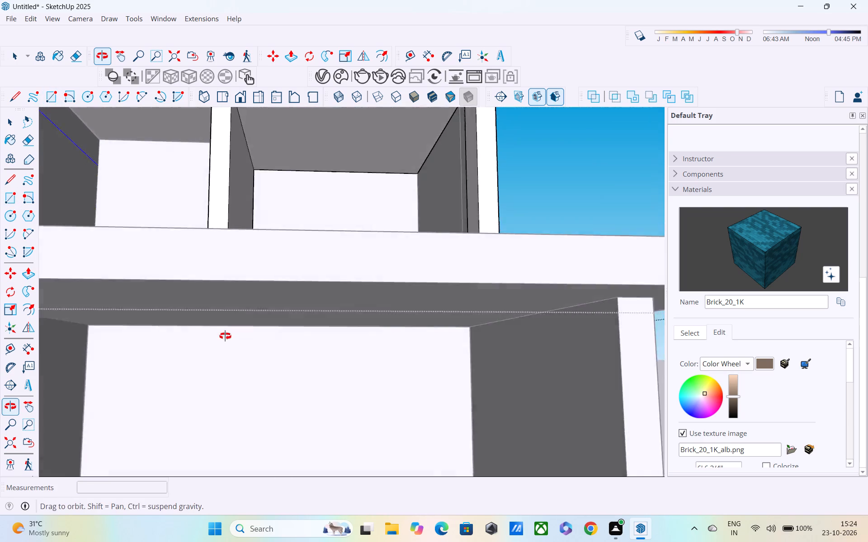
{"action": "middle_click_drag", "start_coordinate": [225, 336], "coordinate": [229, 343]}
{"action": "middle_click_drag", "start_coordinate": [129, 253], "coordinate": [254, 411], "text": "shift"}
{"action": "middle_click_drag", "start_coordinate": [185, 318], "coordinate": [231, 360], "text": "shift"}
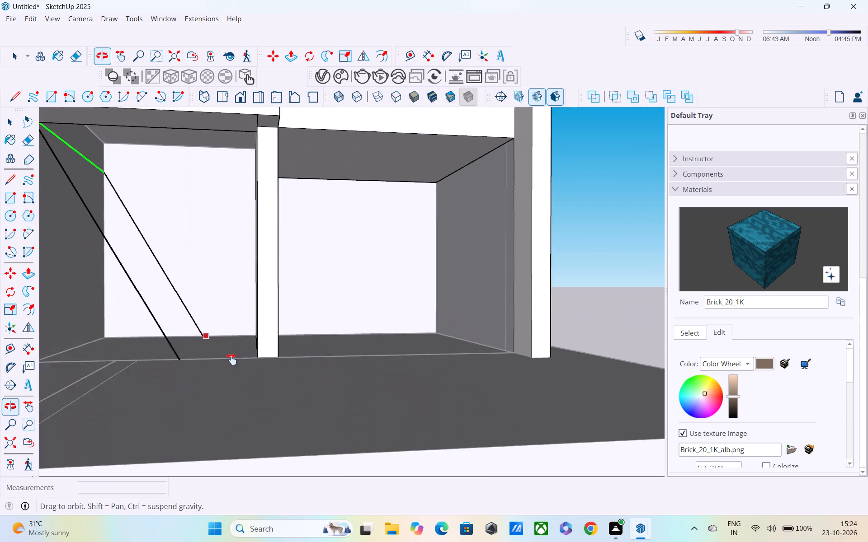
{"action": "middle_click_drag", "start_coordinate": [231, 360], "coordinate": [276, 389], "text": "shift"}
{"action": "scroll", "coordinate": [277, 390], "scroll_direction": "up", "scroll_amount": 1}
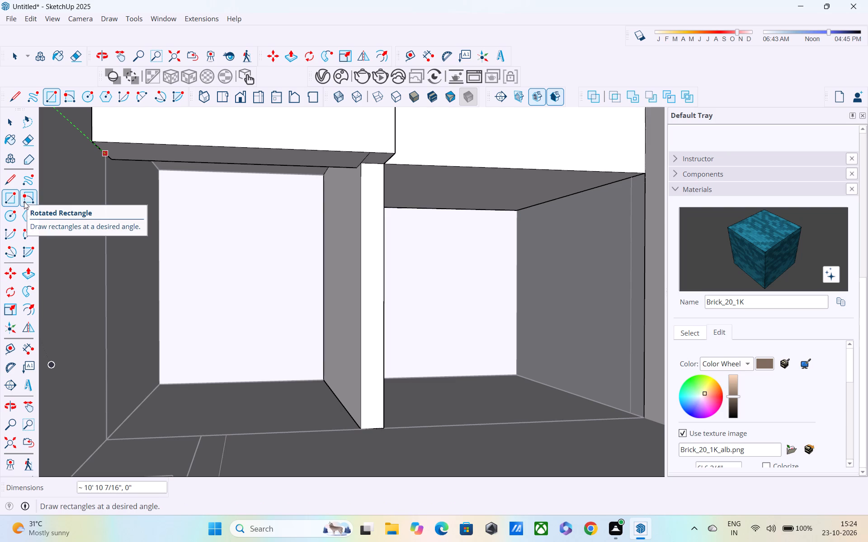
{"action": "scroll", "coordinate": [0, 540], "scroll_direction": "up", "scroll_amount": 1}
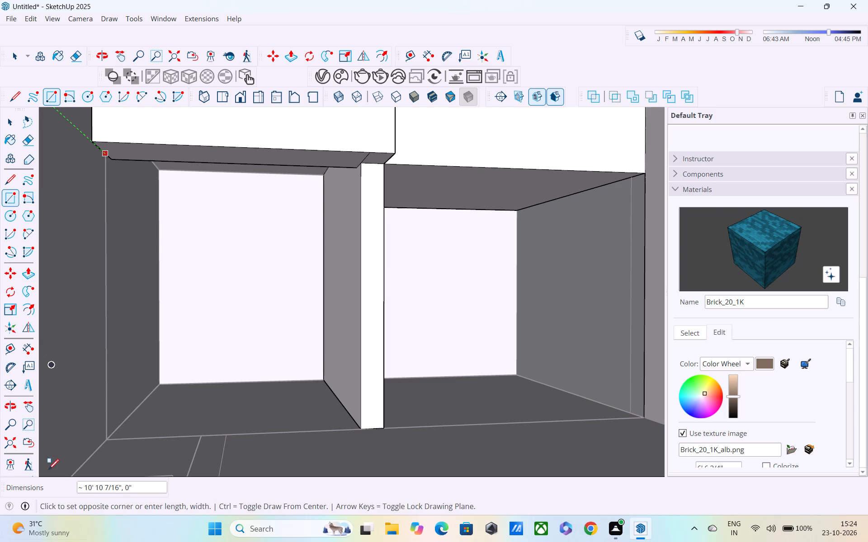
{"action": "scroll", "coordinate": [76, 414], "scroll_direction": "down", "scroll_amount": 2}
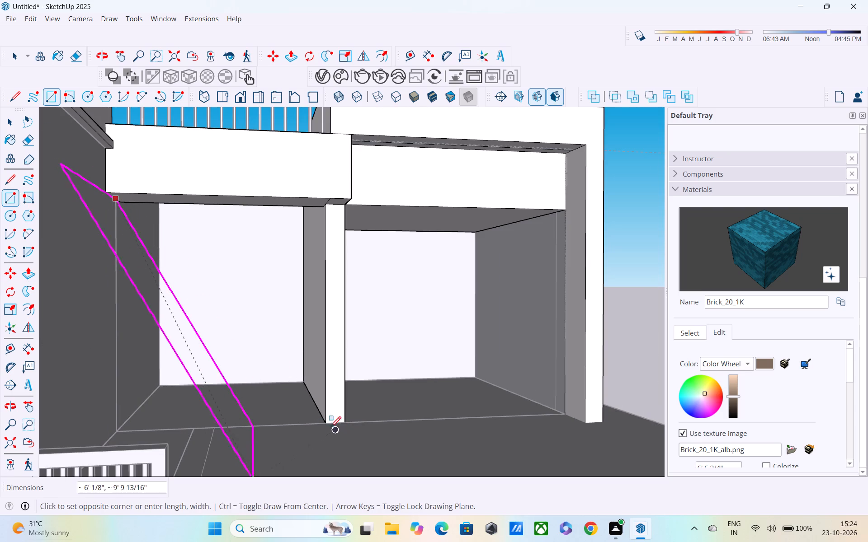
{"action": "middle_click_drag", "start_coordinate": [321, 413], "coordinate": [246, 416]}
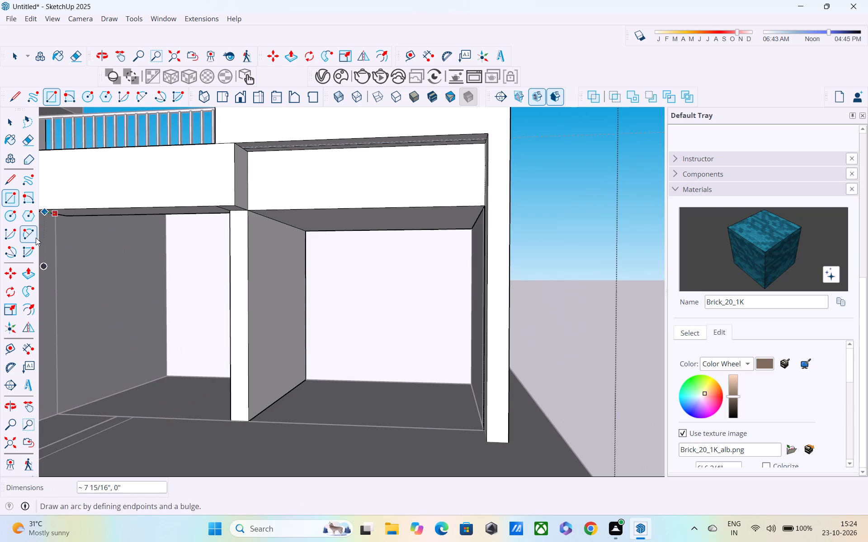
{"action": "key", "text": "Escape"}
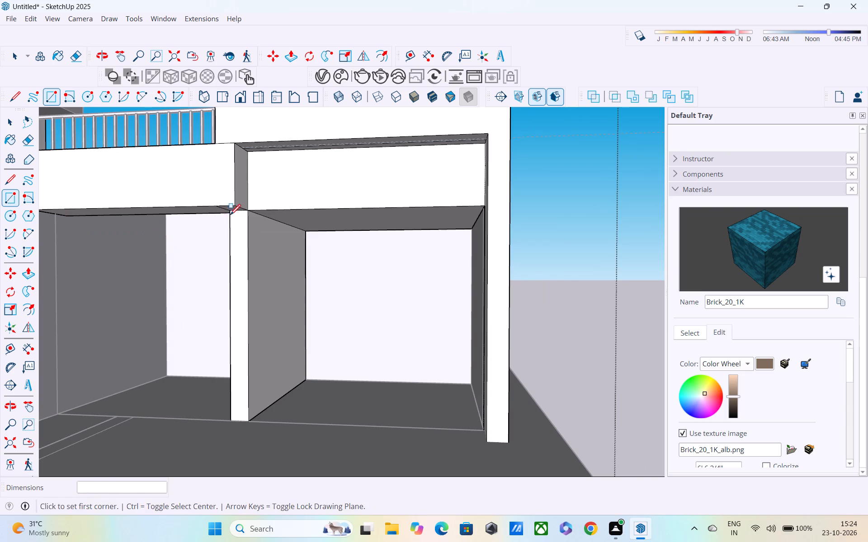
Draw a vertical rectangle closing the upper-floor bay beneath the projecting beam, from the column's top corner to the side wall's floor corner.
{"action": "middle_click_drag", "start_coordinate": [165, 228], "coordinate": [260, 218], "text": "shift"}
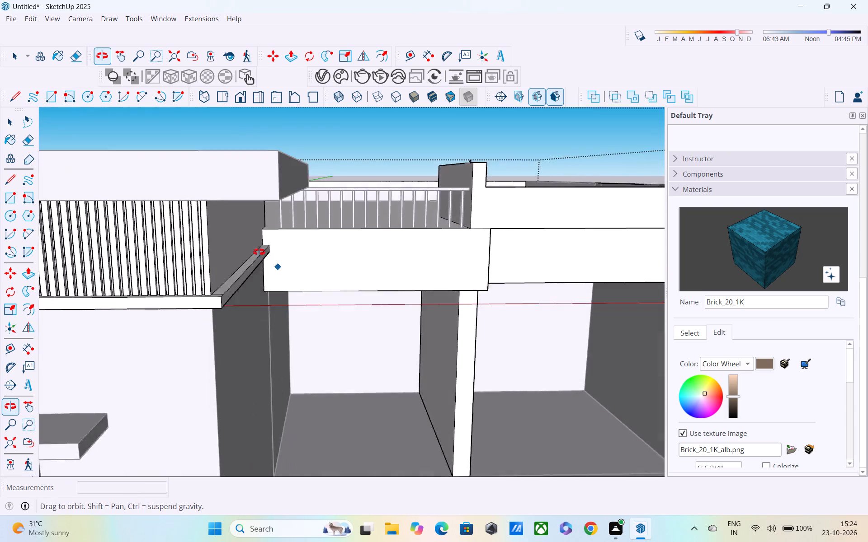
{"action": "scroll", "coordinate": [241, 247], "scroll_direction": "down", "scroll_amount": 3}
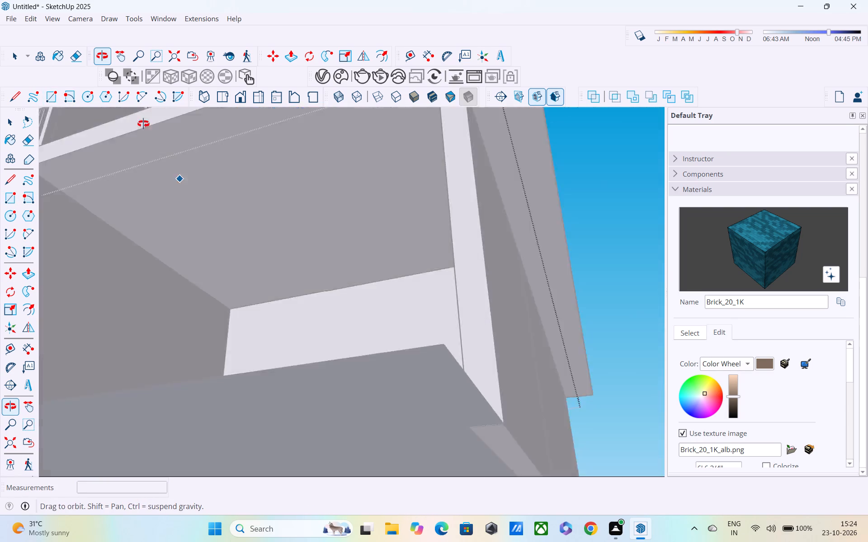
{"action": "middle_click_drag", "start_coordinate": [293, 264], "coordinate": [294, 313]}
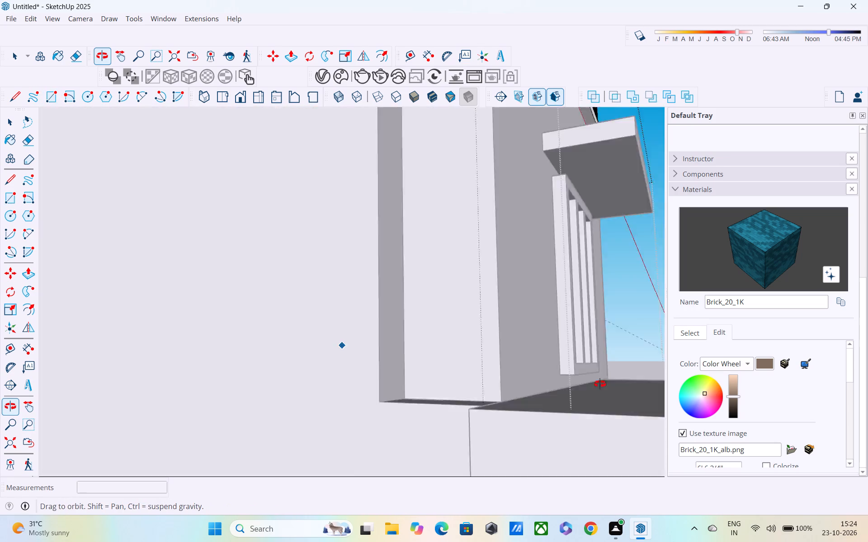
{"action": "middle_click_drag", "start_coordinate": [265, 283], "coordinate": [264, 273]}
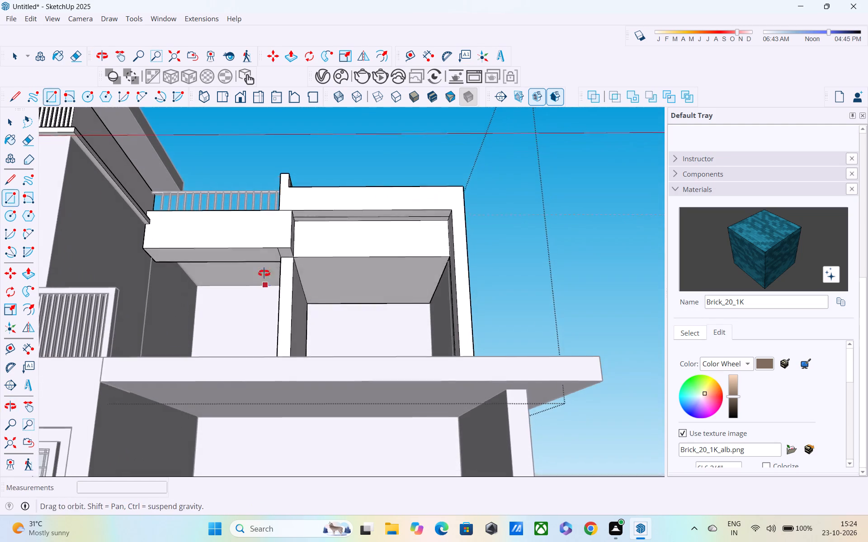
{"action": "middle_click_drag", "start_coordinate": [264, 273], "coordinate": [276, 233]}
{"action": "scroll", "coordinate": [272, 240], "scroll_direction": "up", "scroll_amount": 4}
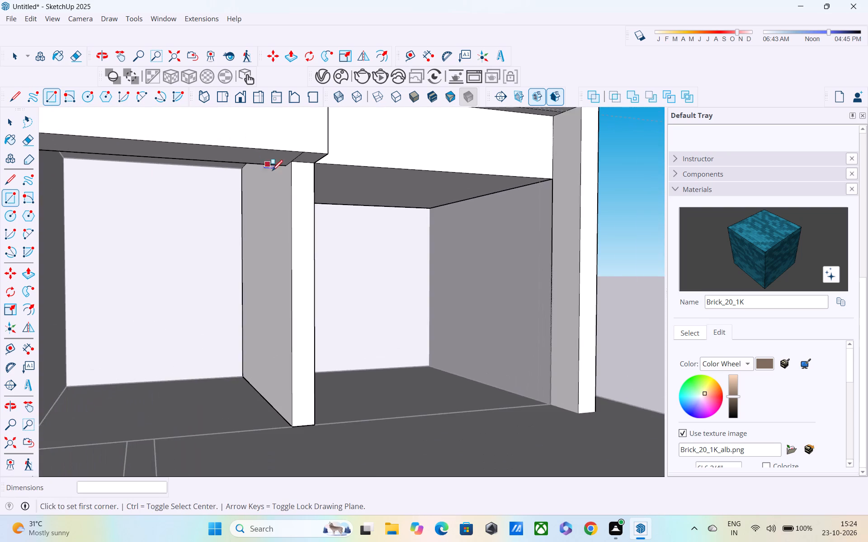
{"action": "scroll", "coordinate": [272, 172], "scroll_direction": "up", "scroll_amount": 3}
{"action": "left_click", "coordinate": [301, 158]}
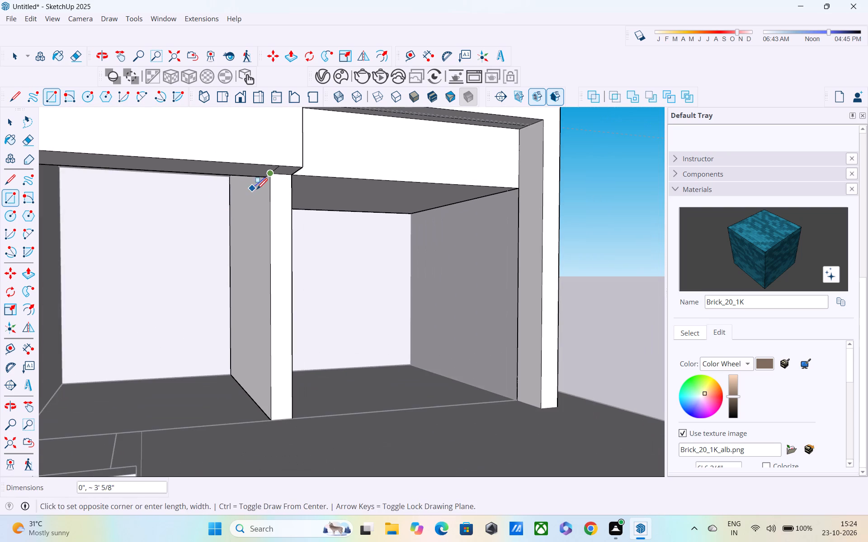
{"action": "middle_click_drag", "start_coordinate": [212, 225], "coordinate": [229, 183]}
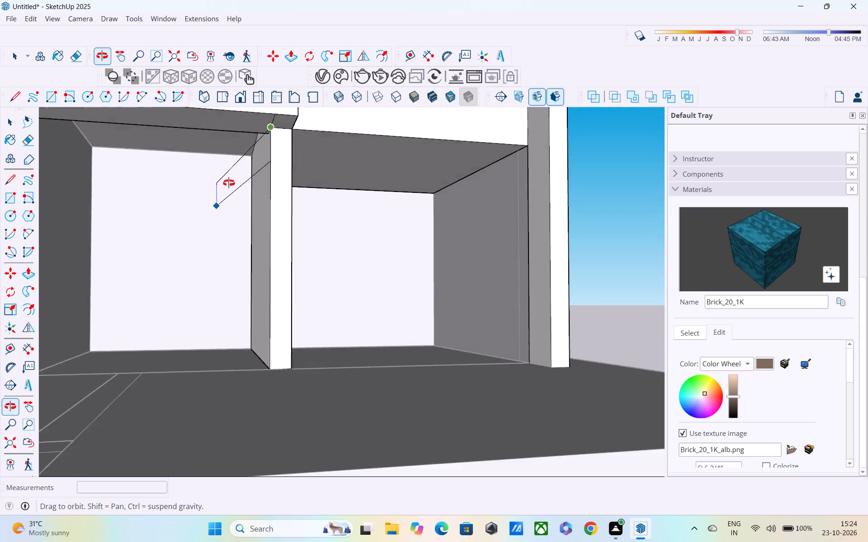
{"action": "middle_click_drag", "start_coordinate": [229, 183], "coordinate": [202, 214]}
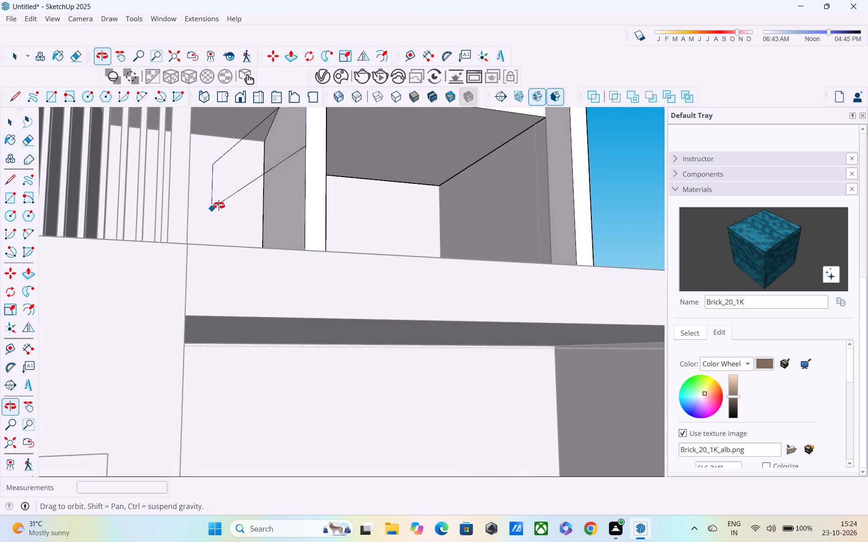
{"action": "middle_click_drag", "start_coordinate": [385, 211], "coordinate": [342, 236]}
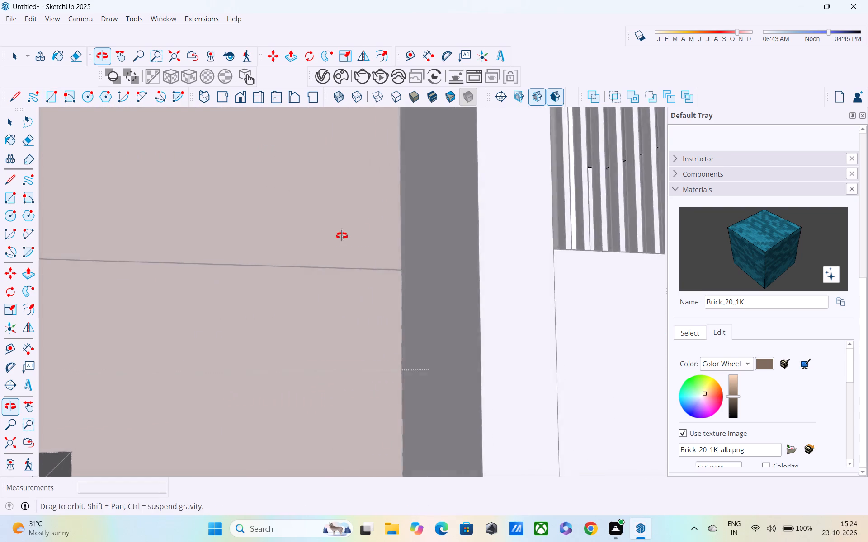
{"action": "middle_click_drag", "start_coordinate": [342, 236], "coordinate": [150, 276]}
{"action": "scroll", "coordinate": [215, 259], "scroll_direction": "down", "scroll_amount": 4, "text": "shift"}
{"action": "scroll", "coordinate": [526, 195], "scroll_direction": "down", "scroll_amount": 3}
{"action": "middle_click_drag", "start_coordinate": [610, 174], "coordinate": [292, 253]}
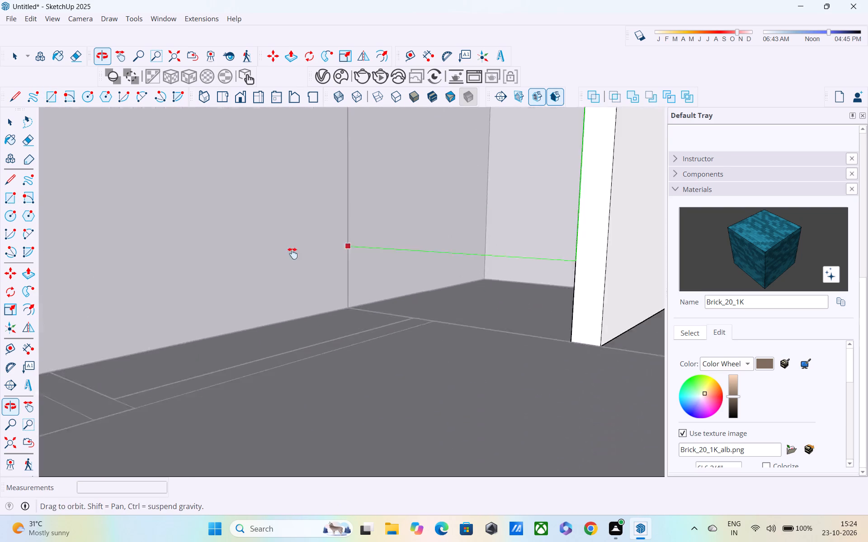
{"action": "middle_click_drag", "start_coordinate": [292, 253], "coordinate": [273, 283]}
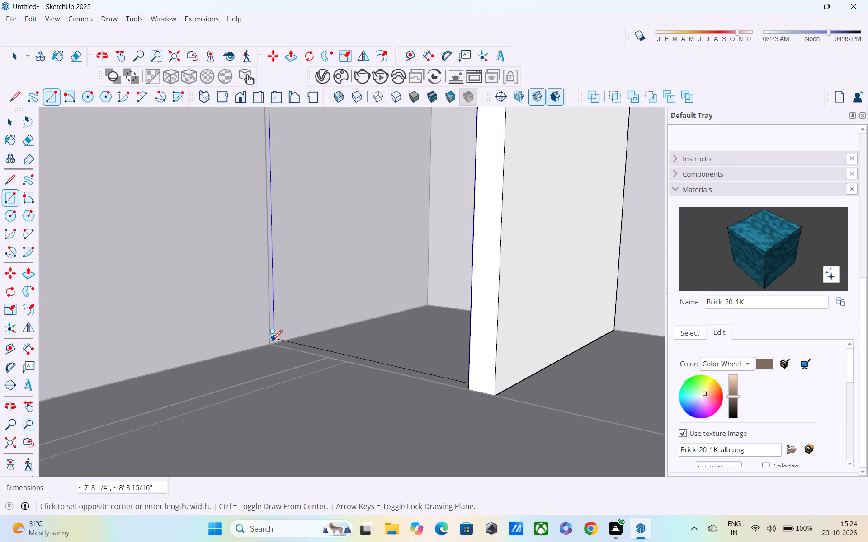
{"action": "left_click", "coordinate": [271, 343]}
Push/Pull the new rectangular wall face in the bay outward by about 5 11/16".
{"action": "middle_click_drag", "start_coordinate": [288, 343], "coordinate": [306, 316]}
{"action": "scroll", "coordinate": [301, 322], "scroll_direction": "down", "scroll_amount": 2}
{"action": "scroll", "coordinate": [307, 280], "scroll_direction": "down", "scroll_amount": 5}
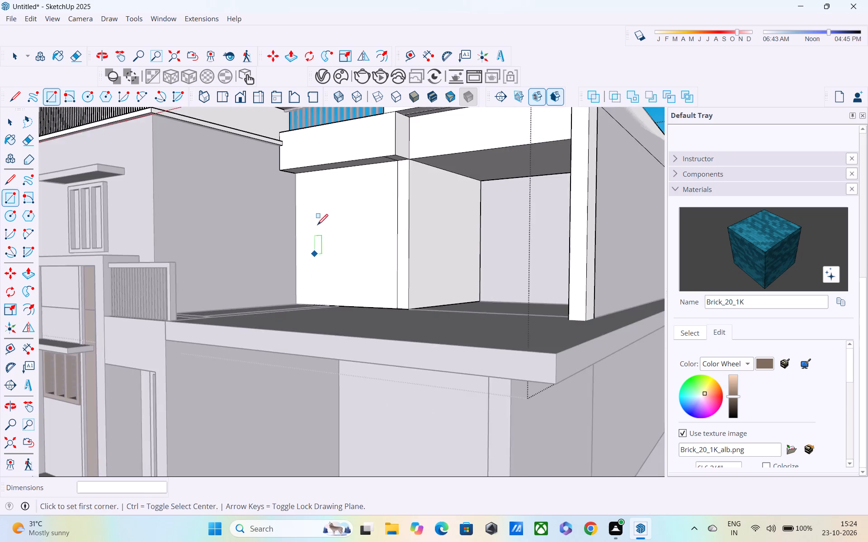
{"action": "middle_click_drag", "start_coordinate": [317, 220], "coordinate": [218, 190]}
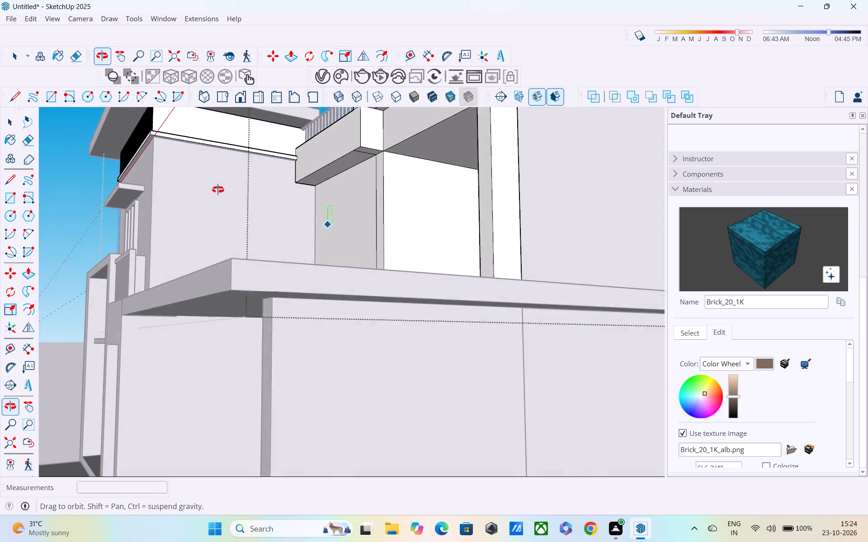
{"action": "middle_click_drag", "start_coordinate": [218, 190], "coordinate": [358, 215]}
{"action": "key", "text": "space"}
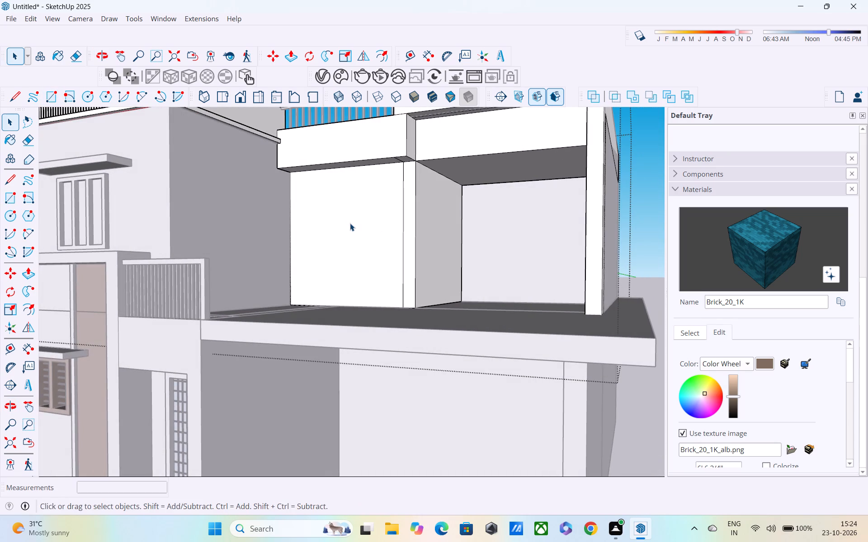
{"action": "left_click", "coordinate": [344, 223]}
{"action": "key", "text": "p"}
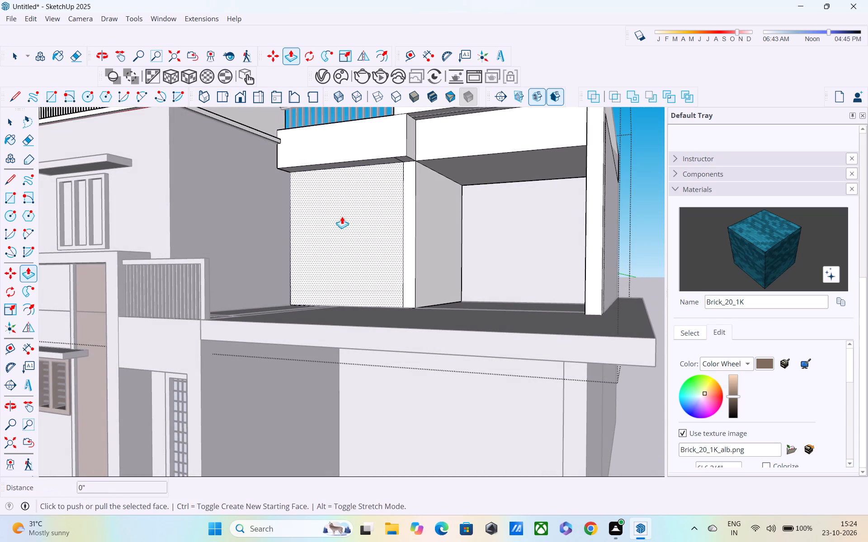
{"action": "left_click", "coordinate": [349, 220]}
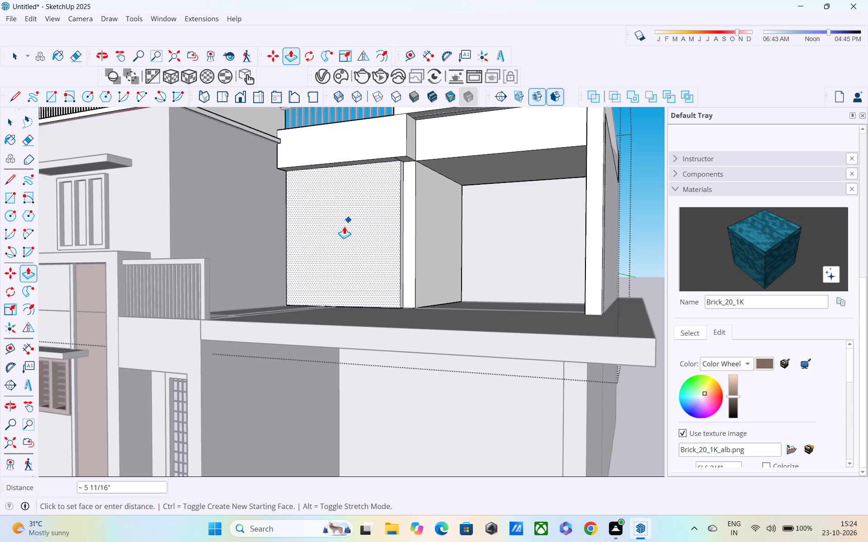
{"action": "left_click", "coordinate": [344, 226]}
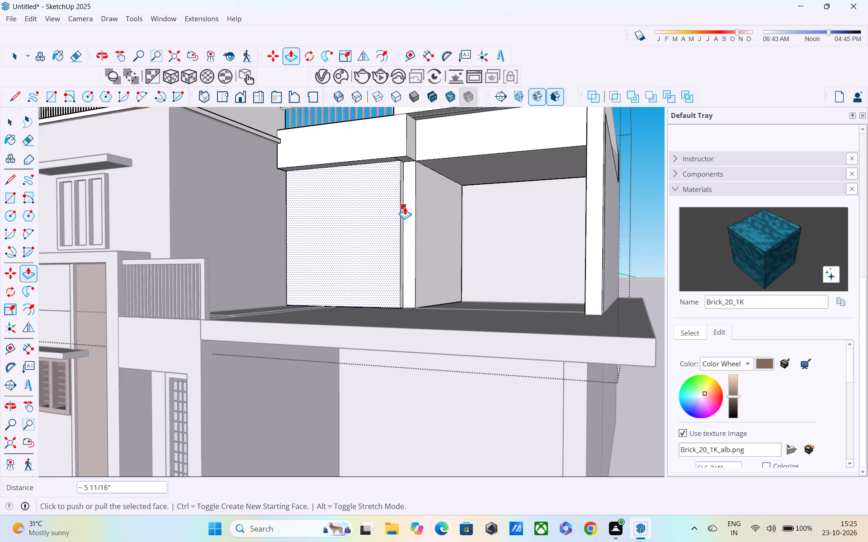
Push/Pull the front face of the column beside the new wall outward 1' 6", flush with the projecting beam.
{"action": "key", "text": "space"}
{"action": "double_click", "coordinate": [412, 200]}
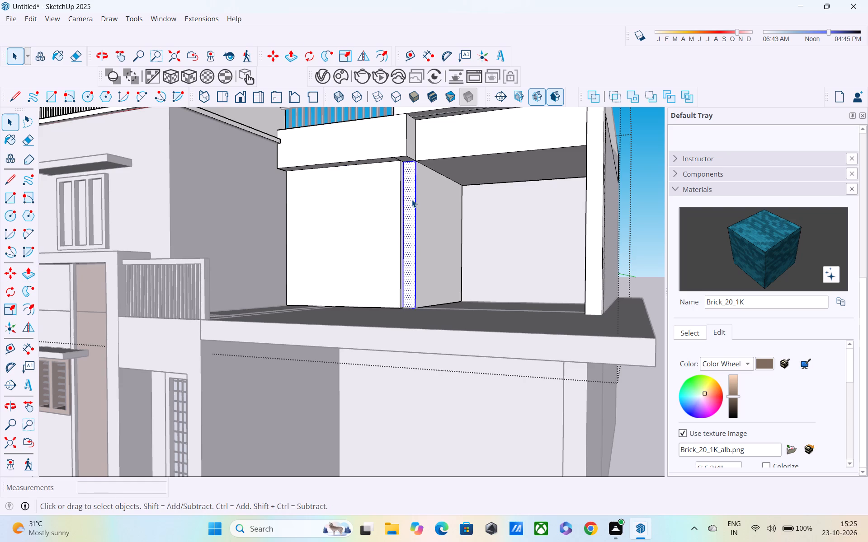
{"action": "key", "text": "p"}
{"action": "left_click", "coordinate": [412, 200]}
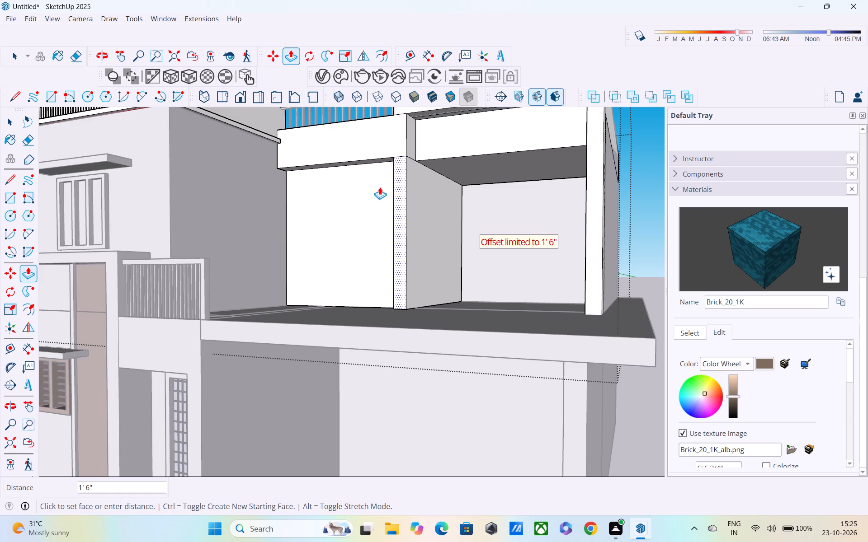
{"action": "left_click", "coordinate": [388, 193]}
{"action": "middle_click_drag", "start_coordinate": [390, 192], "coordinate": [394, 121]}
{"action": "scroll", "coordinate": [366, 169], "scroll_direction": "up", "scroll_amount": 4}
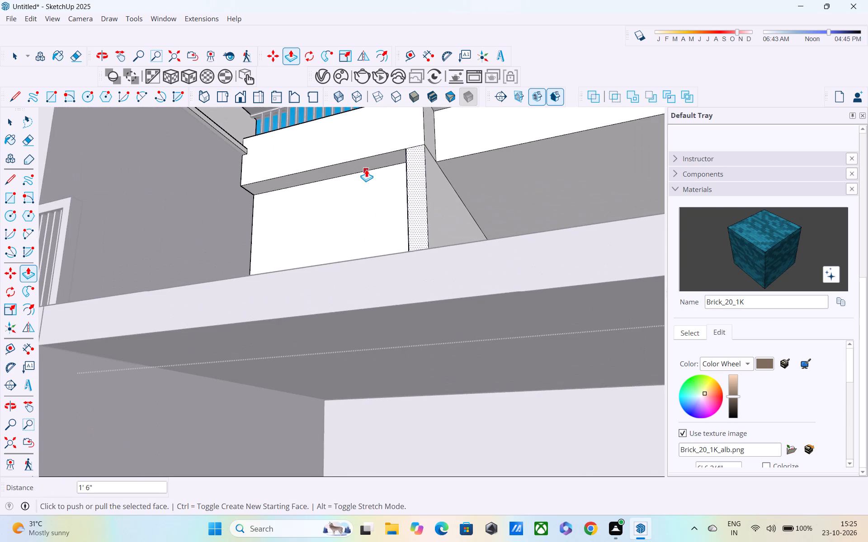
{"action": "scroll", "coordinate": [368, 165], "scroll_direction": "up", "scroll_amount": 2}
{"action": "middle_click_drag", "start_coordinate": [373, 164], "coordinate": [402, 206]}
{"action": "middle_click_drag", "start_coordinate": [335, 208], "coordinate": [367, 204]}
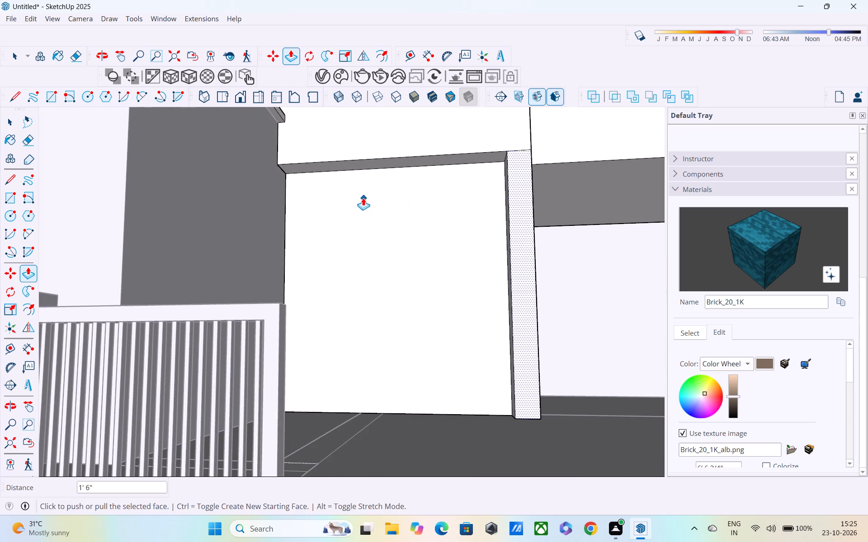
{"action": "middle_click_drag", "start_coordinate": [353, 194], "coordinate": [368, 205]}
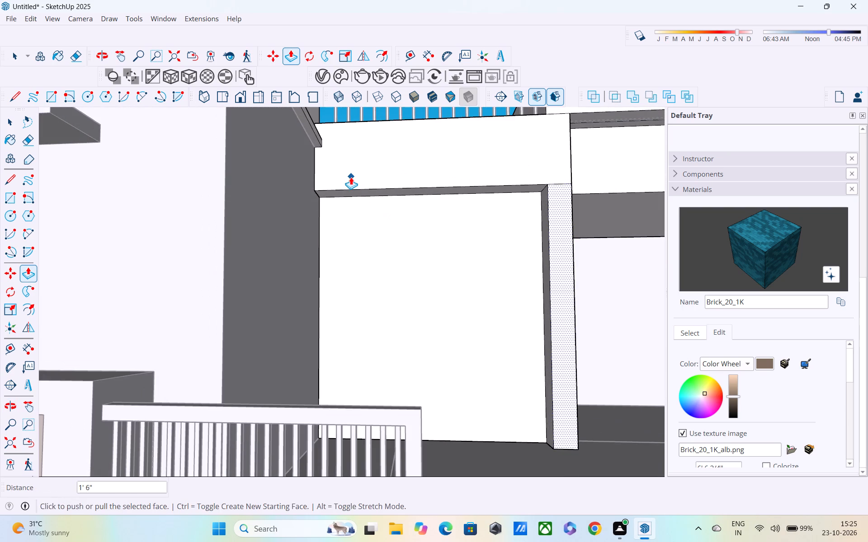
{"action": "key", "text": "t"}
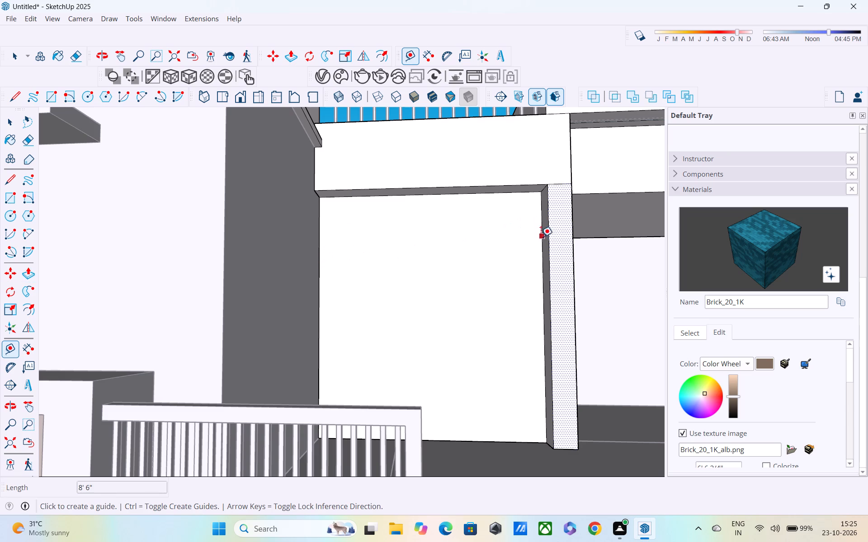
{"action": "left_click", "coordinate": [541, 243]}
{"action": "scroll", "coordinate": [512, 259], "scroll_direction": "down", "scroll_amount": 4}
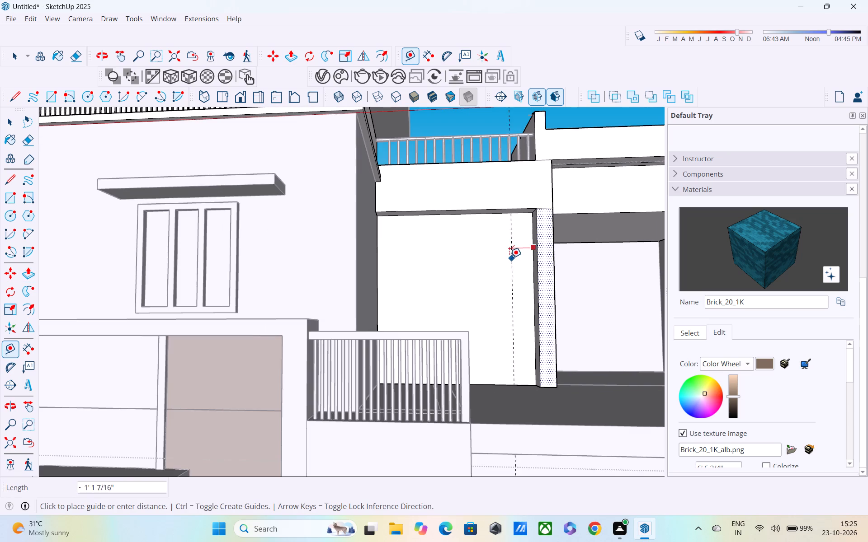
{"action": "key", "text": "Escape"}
Place vertical guides on the bay wall 1" in from its column-side edge and another 3' from that guide, toward the side wall.
{"action": "key", "text": "space"}
{"action": "left_click_drag", "start_coordinate": [500, 246], "coordinate": [499, 243]}
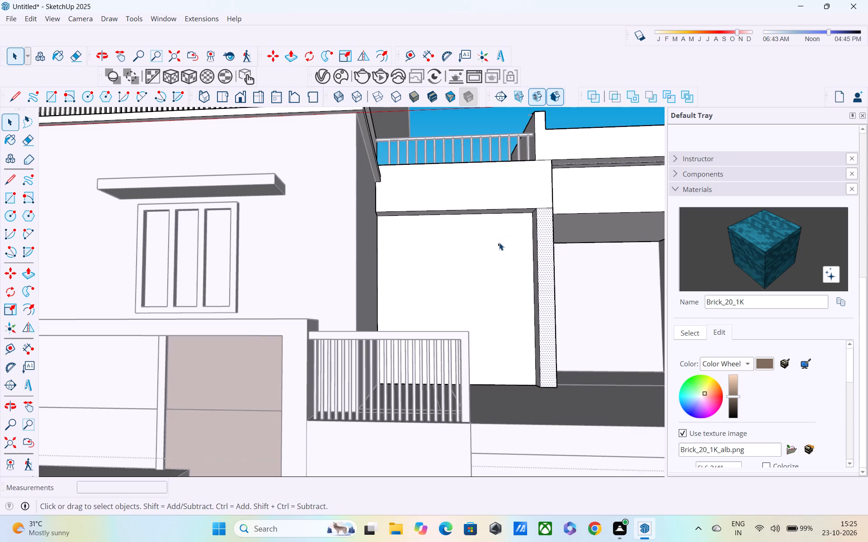
{"action": "left_click_drag", "start_coordinate": [499, 243], "coordinate": [498, 242]}
{"action": "left_click", "coordinate": [498, 242]}
{"action": "key", "text": "t"}
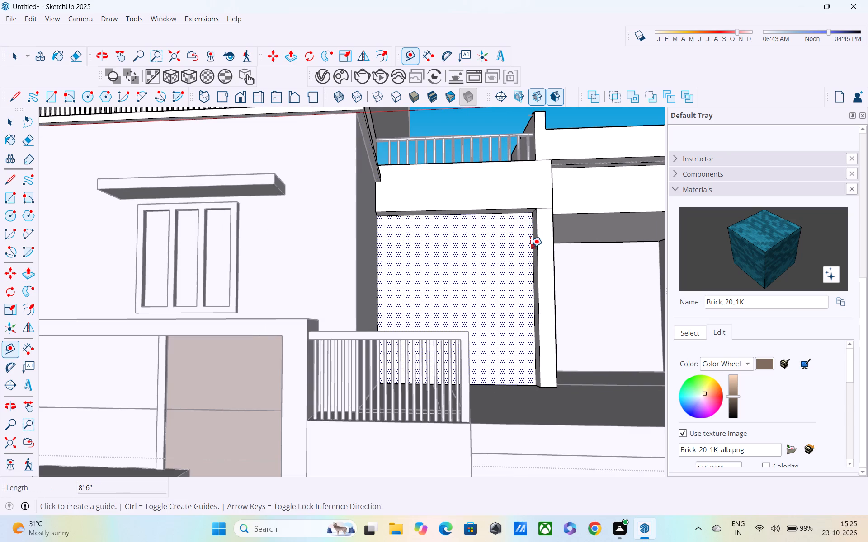
{"action": "left_click", "coordinate": [530, 247]}
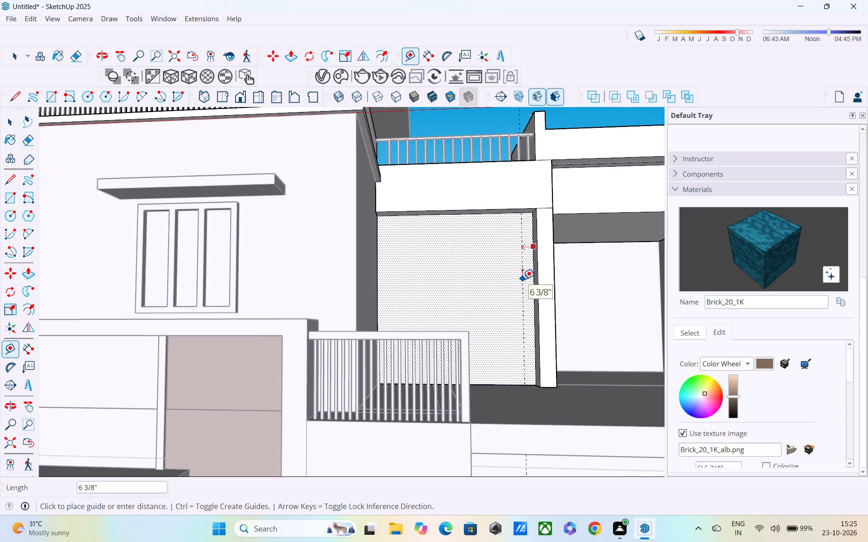
{"action": "type", "text": "1\""}
{"action": "key", "text": "Return"}
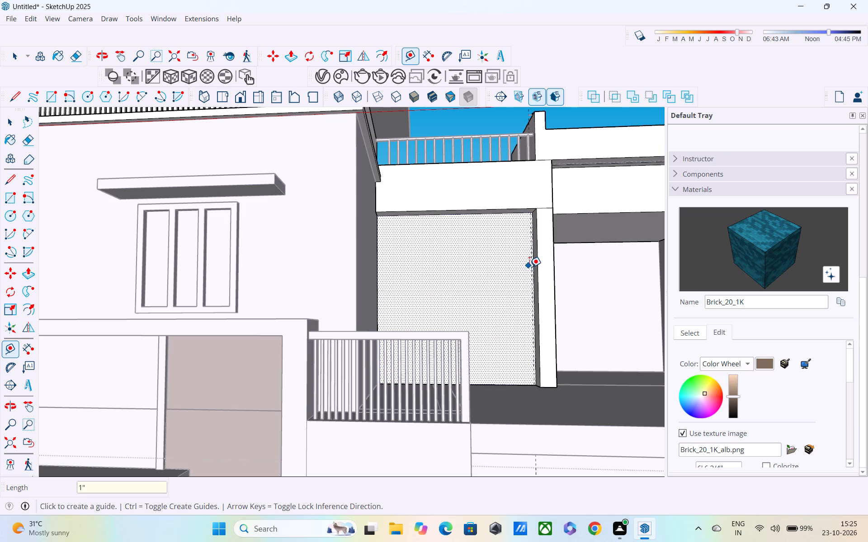
{"action": "left_click", "coordinate": [529, 267]}
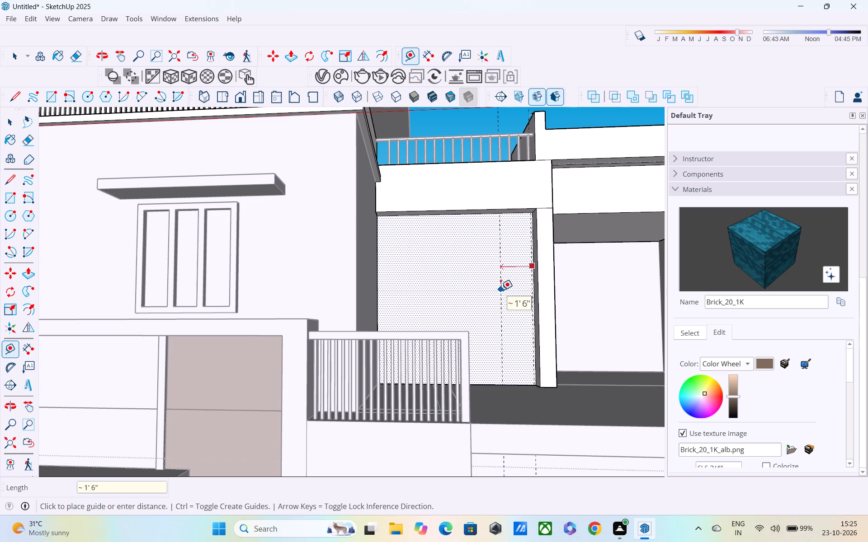
{"action": "type", "text": "3'"}
{"action": "key", "text": "Return"}
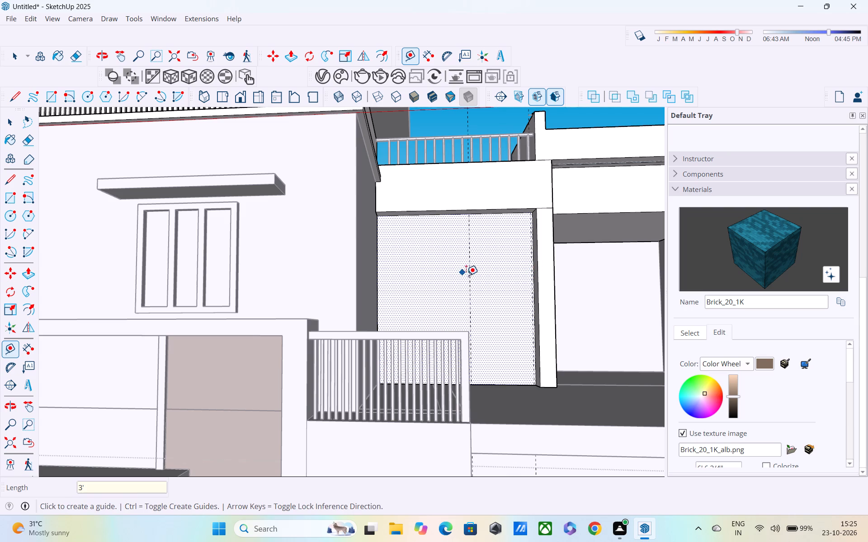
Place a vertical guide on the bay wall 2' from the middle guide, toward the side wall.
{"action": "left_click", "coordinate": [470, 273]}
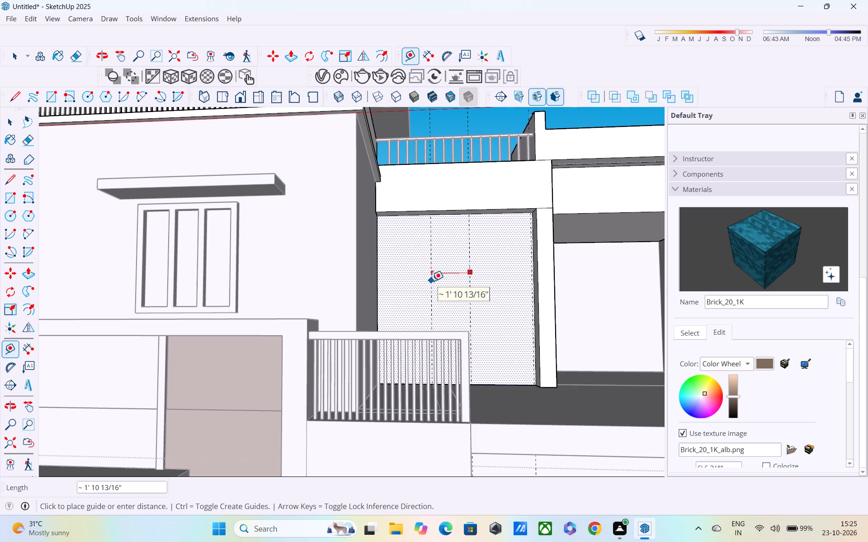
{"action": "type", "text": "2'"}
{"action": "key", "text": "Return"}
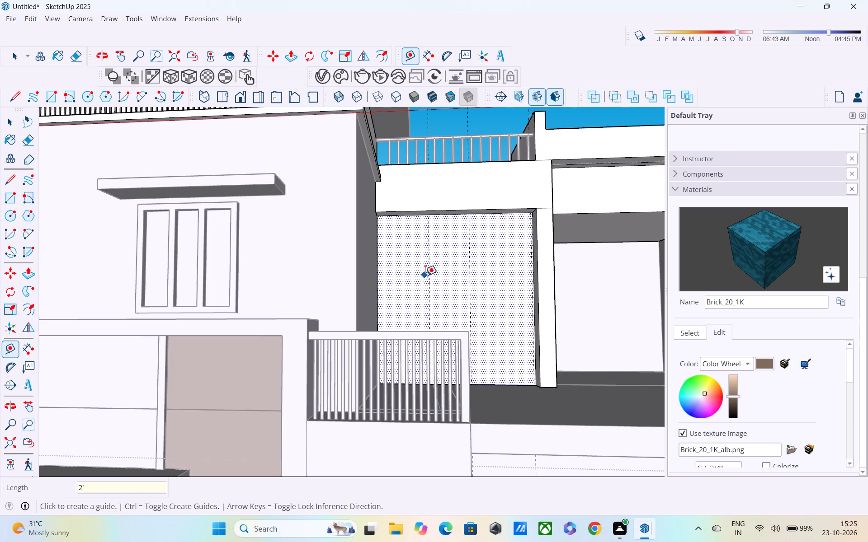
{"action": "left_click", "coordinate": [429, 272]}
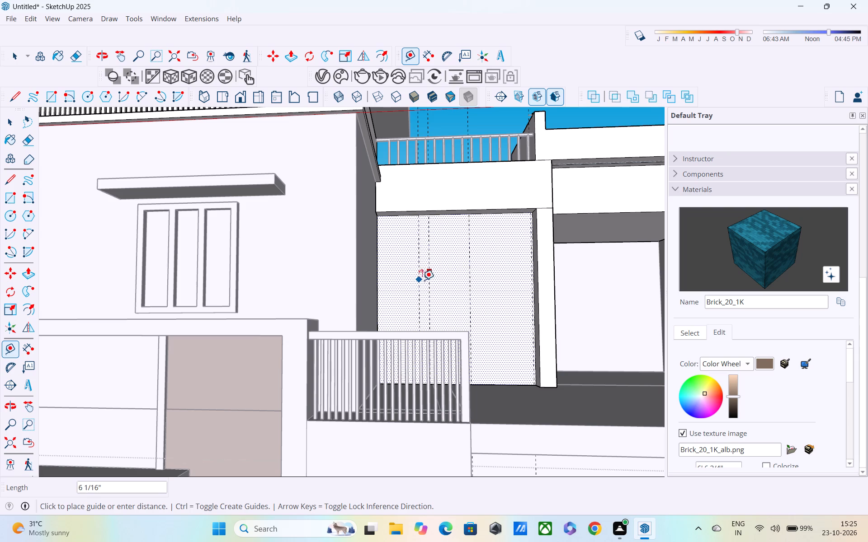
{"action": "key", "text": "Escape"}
Place a vertical guide on the bay wall 2.5' from the middle guide, toward the side wall.
{"action": "left_click", "coordinate": [469, 264]}
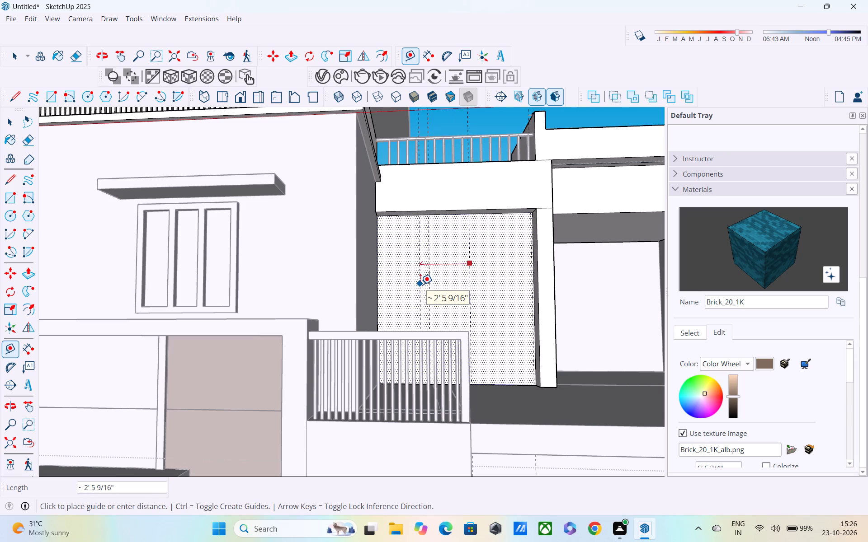
{"action": "type", "text": "2.5"}
{"action": "key", "text": "apostrophe"}
{"action": "key", "text": "Return"}
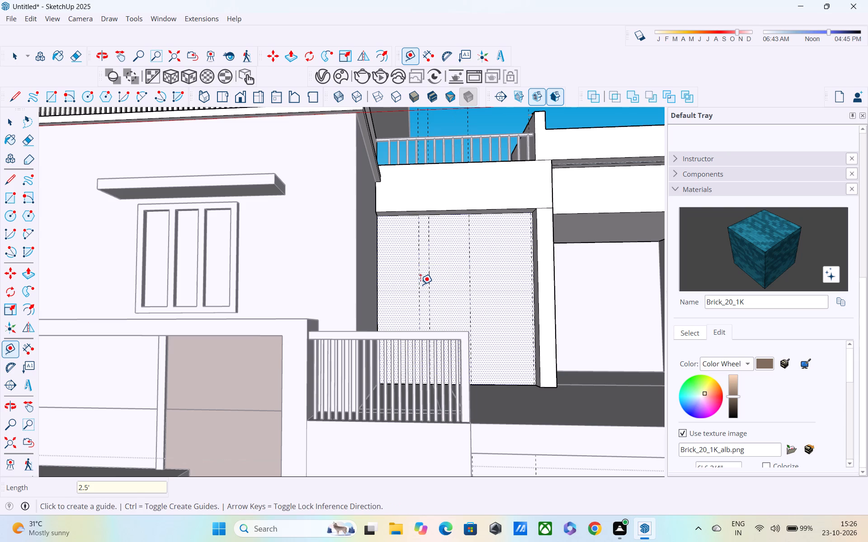
{"action": "left_click", "coordinate": [420, 281]}
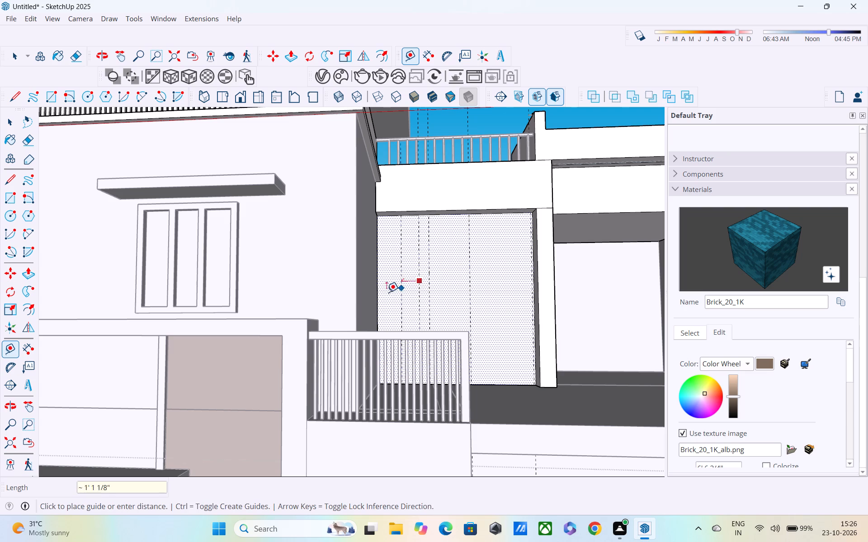
{"action": "key", "text": "Escape"}
Place a vertical guide on the bay wall about 7 1/2" from the 3' guide, toward the side wall.
{"action": "middle_click_drag", "start_coordinate": [463, 276], "coordinate": [454, 301]}
{"action": "scroll", "coordinate": [399, 292], "scroll_direction": "up", "scroll_amount": 1}
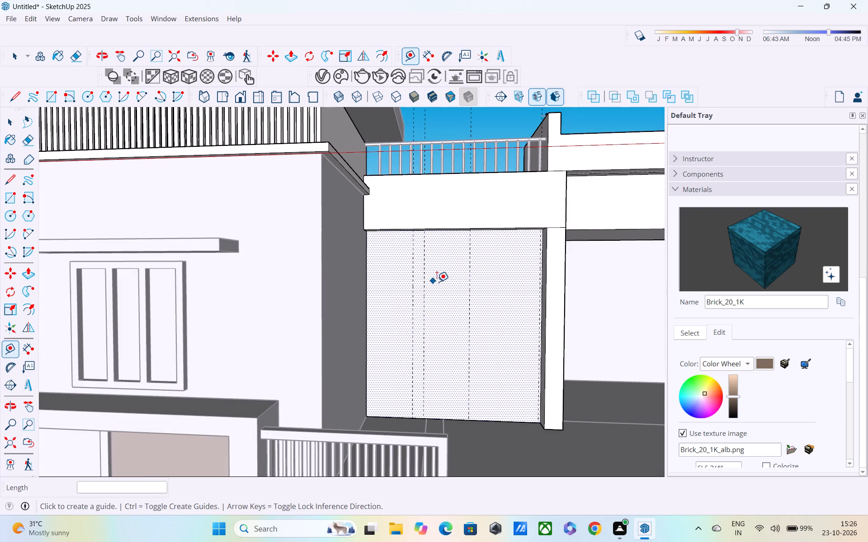
{"action": "left_click", "coordinate": [470, 272]}
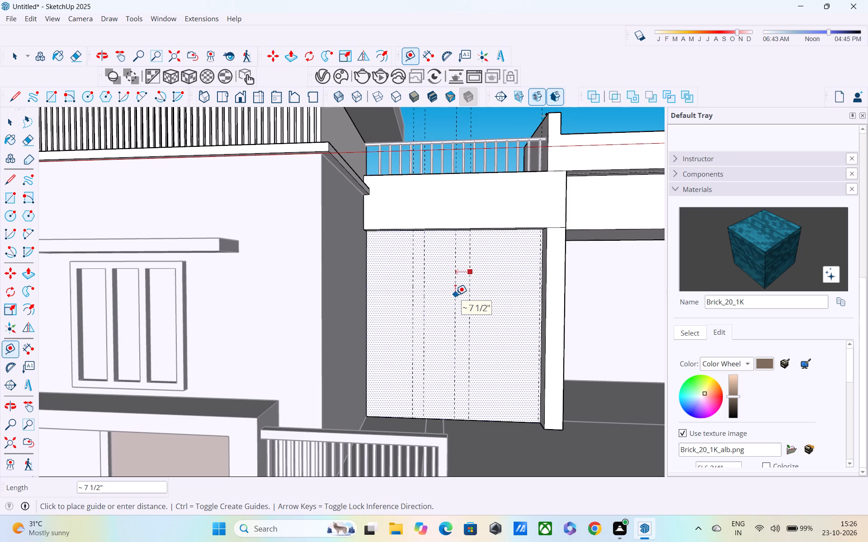
{"action": "left_click", "coordinate": [455, 295]}
{"action": "middle_click_drag", "start_coordinate": [455, 294], "coordinate": [458, 277]}
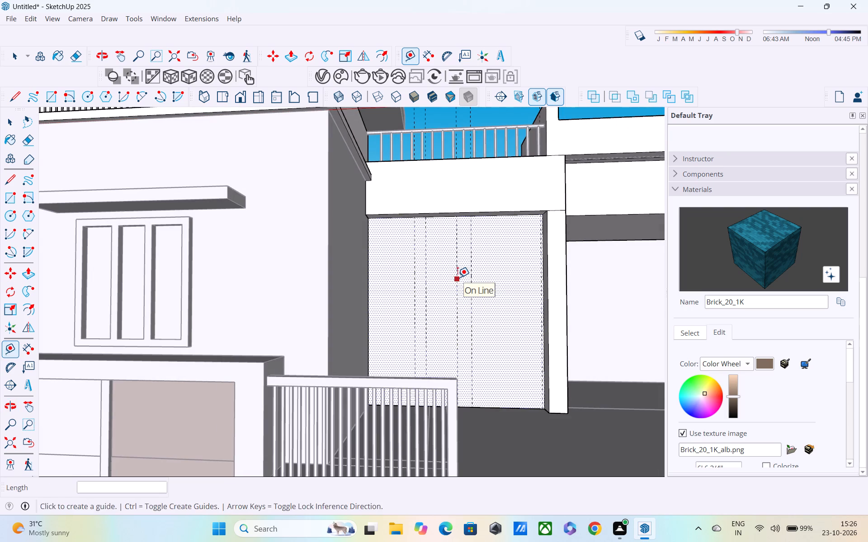
Delete the 3' and 2' guides from the bay wall, keeping the 1", 7 1/2" and 2.5' guides.
{"action": "key", "text": "c"}
{"action": "type", "text": "c"}
{"action": "key", "text": "space"}
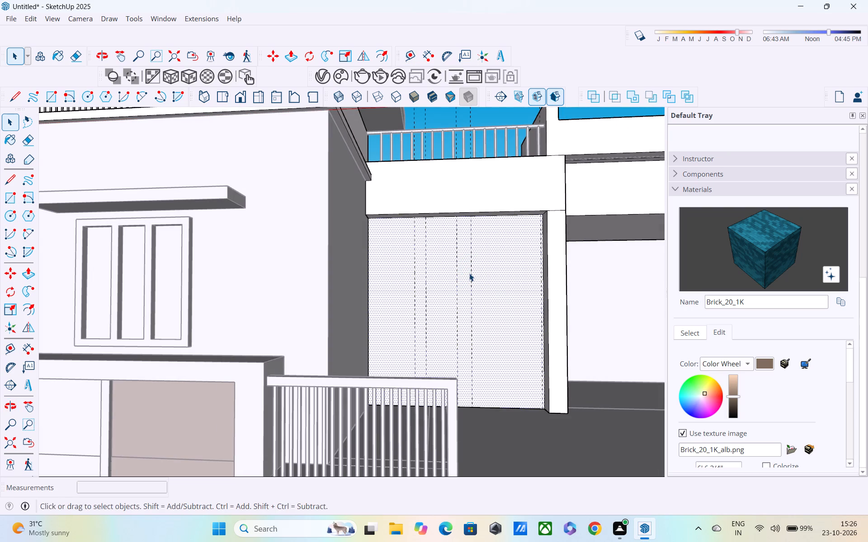
{"action": "left_click", "coordinate": [469, 274]}
{"action": "left_click", "coordinate": [472, 285]}
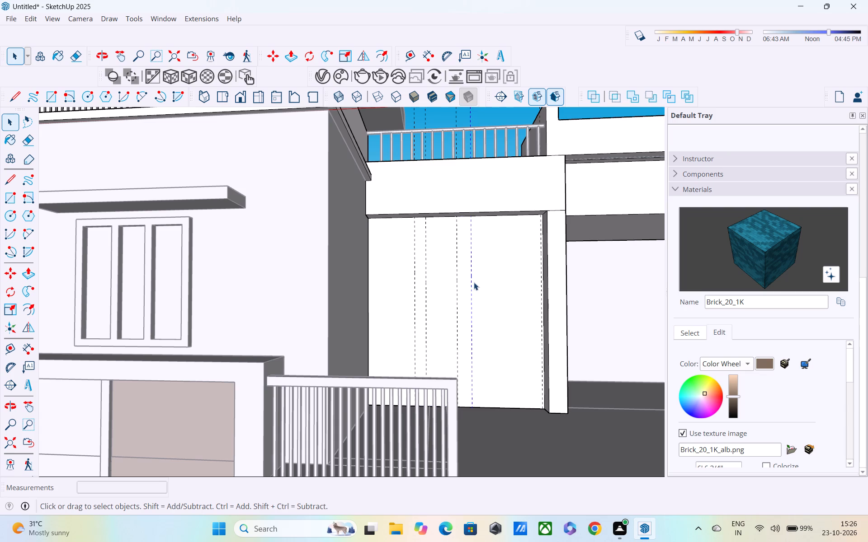
{"action": "key", "text": "Delete"}
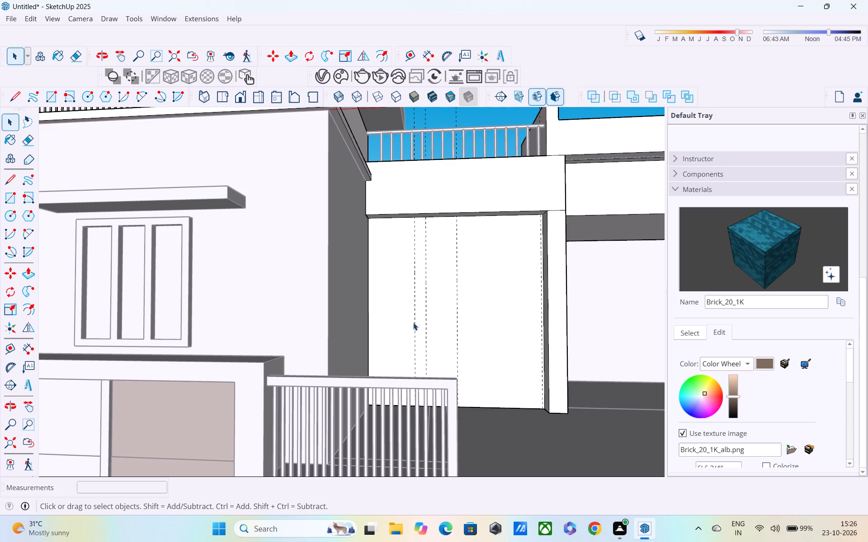
{"action": "left_click", "coordinate": [426, 300]}
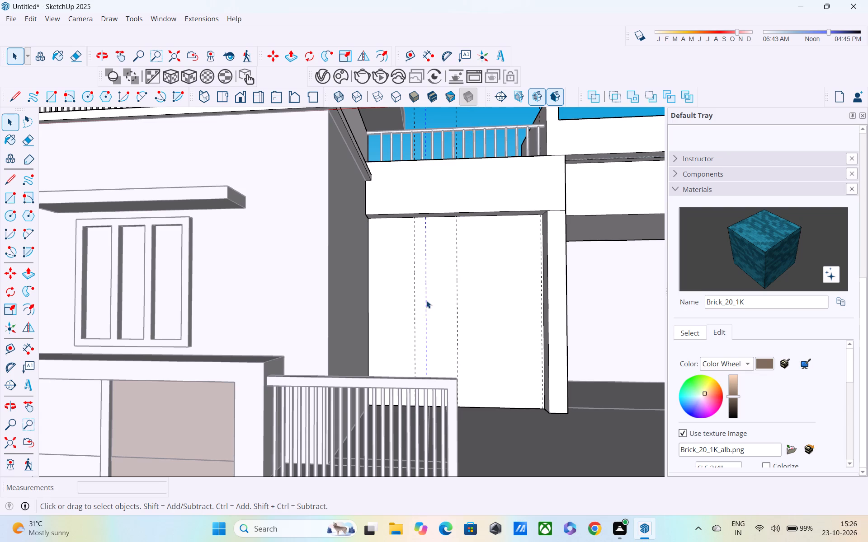
{"action": "key", "text": "Delete"}
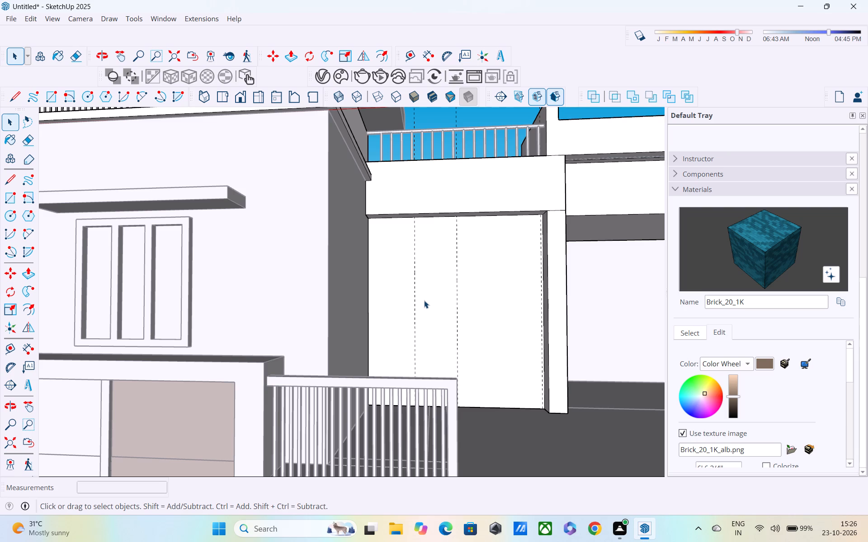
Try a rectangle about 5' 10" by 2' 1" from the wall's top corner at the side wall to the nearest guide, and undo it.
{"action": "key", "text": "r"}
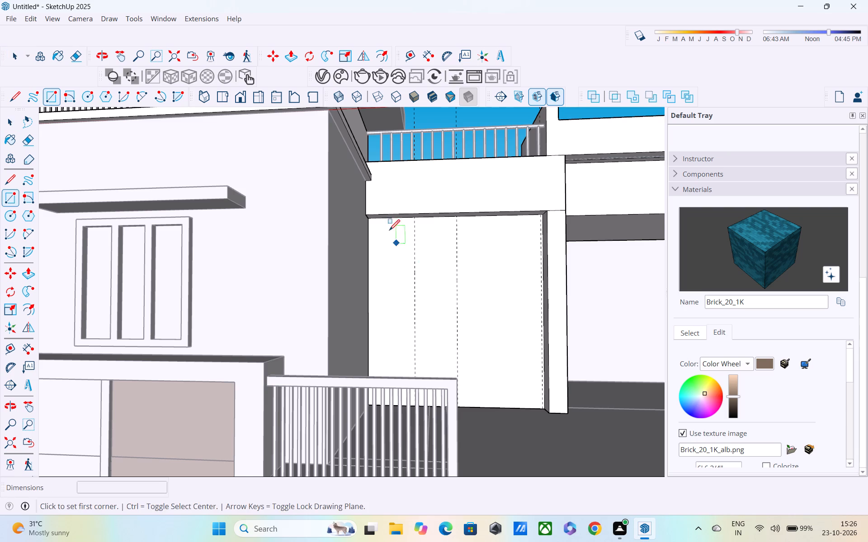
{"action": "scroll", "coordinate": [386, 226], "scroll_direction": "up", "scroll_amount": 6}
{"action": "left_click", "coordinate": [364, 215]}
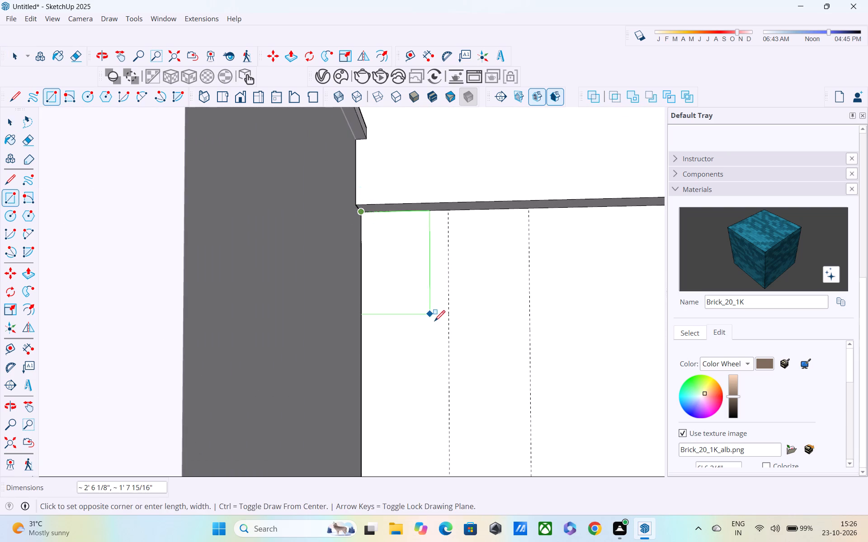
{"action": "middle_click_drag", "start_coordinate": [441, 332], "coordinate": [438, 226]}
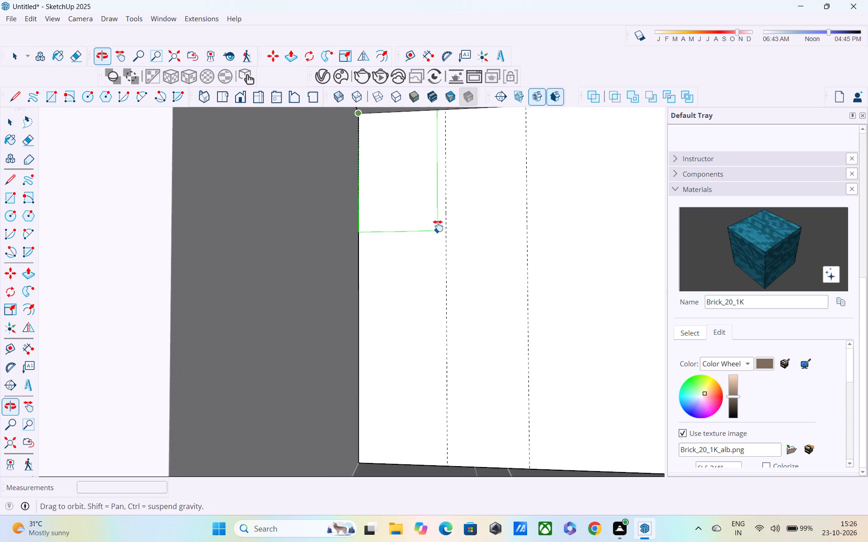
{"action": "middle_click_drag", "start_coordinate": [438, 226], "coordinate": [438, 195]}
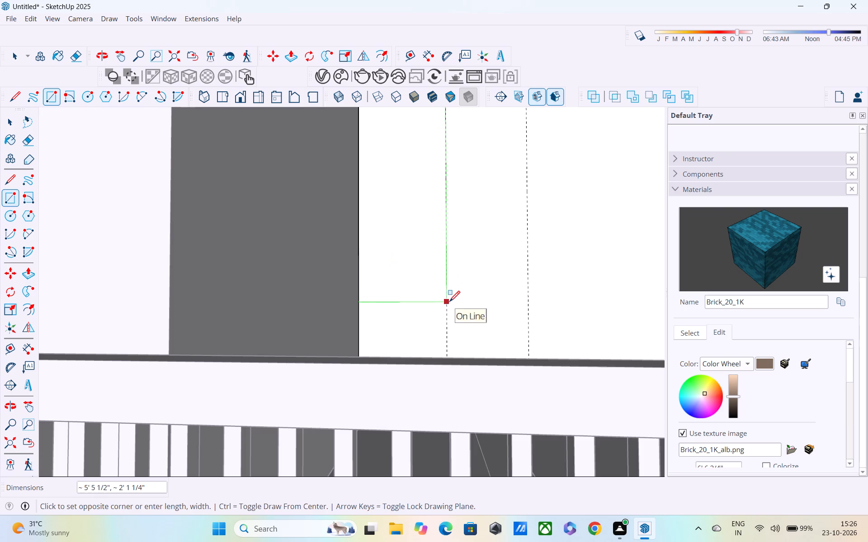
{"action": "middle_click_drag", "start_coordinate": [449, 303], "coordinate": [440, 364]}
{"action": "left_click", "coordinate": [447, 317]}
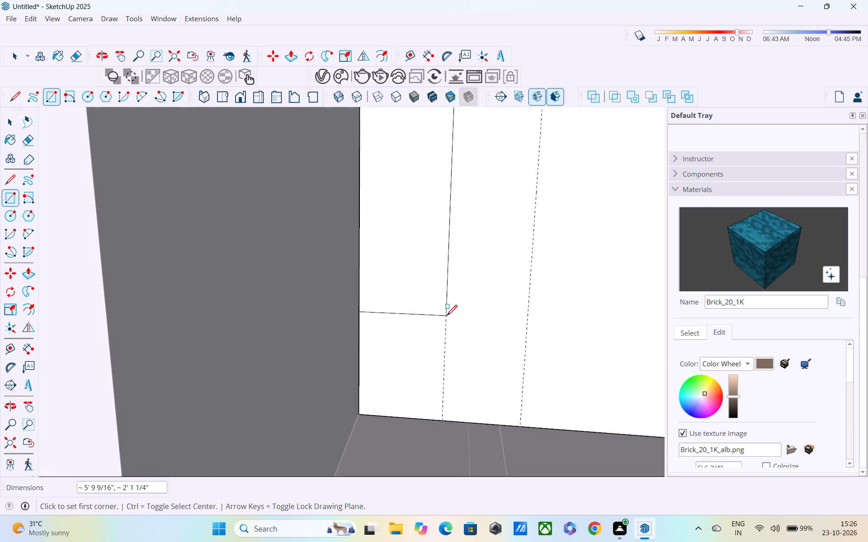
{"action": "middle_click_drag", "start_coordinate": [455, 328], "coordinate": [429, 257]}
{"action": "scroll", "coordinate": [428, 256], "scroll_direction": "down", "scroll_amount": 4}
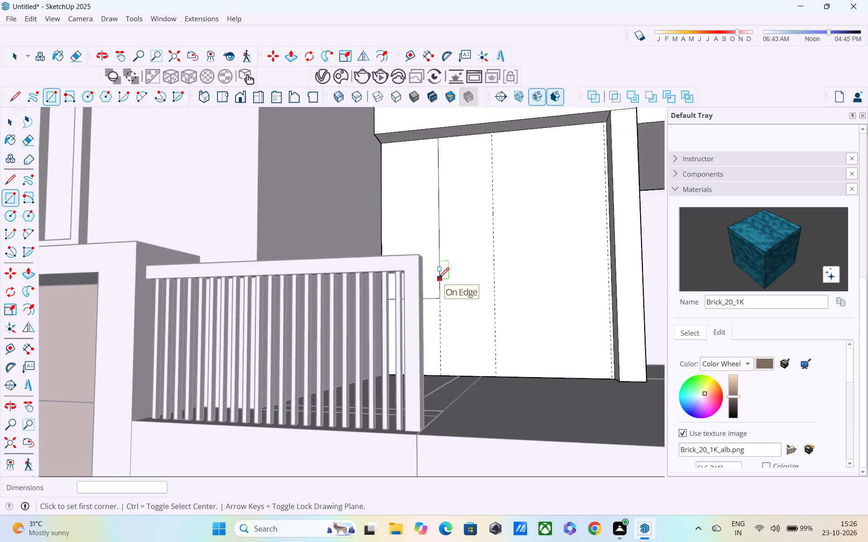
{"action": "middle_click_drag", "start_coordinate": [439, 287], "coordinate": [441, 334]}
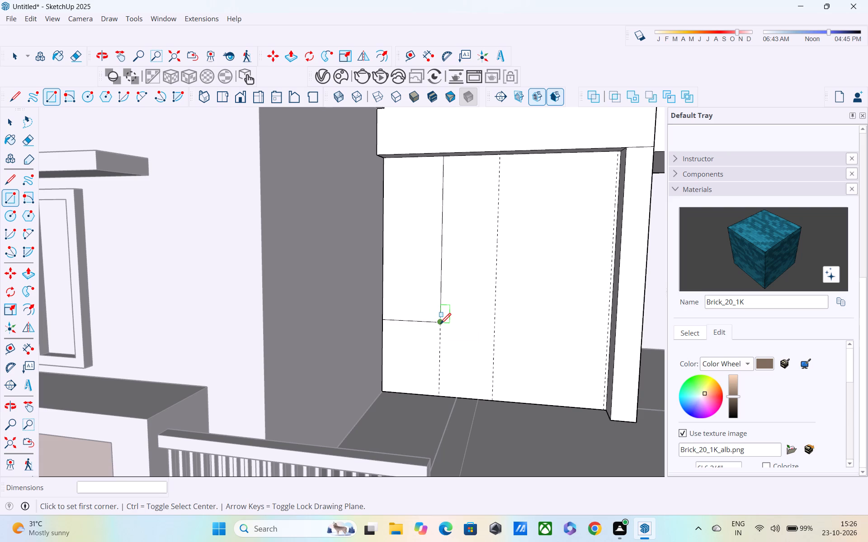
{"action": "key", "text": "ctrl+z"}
Draw a rectangle about 8' 1 3/4" by 2' 1 1/4" from the bay wall's top corner at the side wall to the nearest guide.
{"action": "scroll", "coordinate": [382, 178], "scroll_direction": "up", "scroll_amount": 2}
{"action": "left_click", "coordinate": [382, 153]}
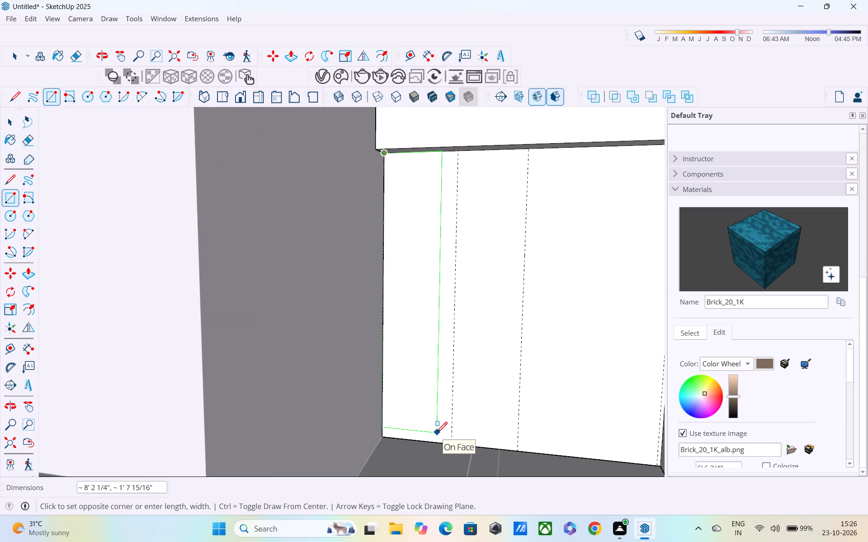
{"action": "left_click", "coordinate": [450, 434]}
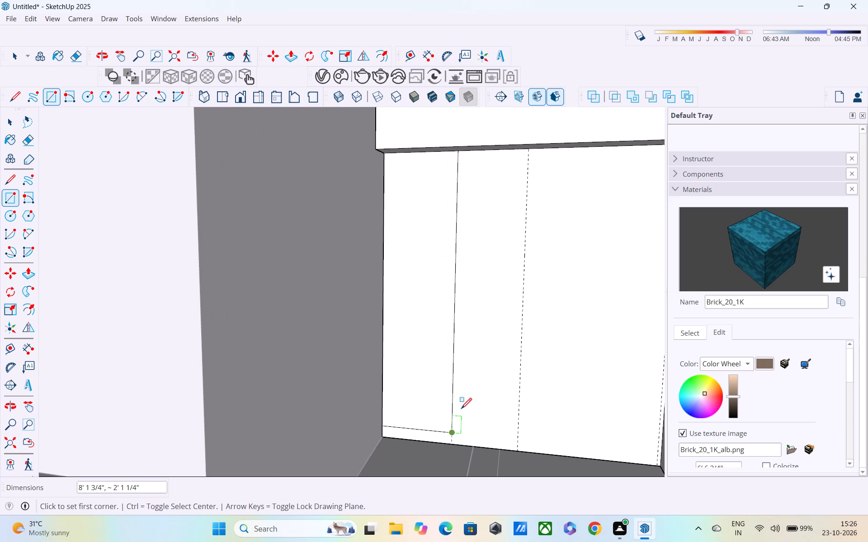
Draw a rectangle about 3' 7 1/2" by 8' 1 7/8" on the bay wall between the middle guide and the 1" guide.
{"action": "middle_click_drag", "start_coordinate": [501, 206], "coordinate": [420, 214], "text": "shift"}
{"action": "middle_click_drag", "start_coordinate": [432, 187], "coordinate": [432, 186]}
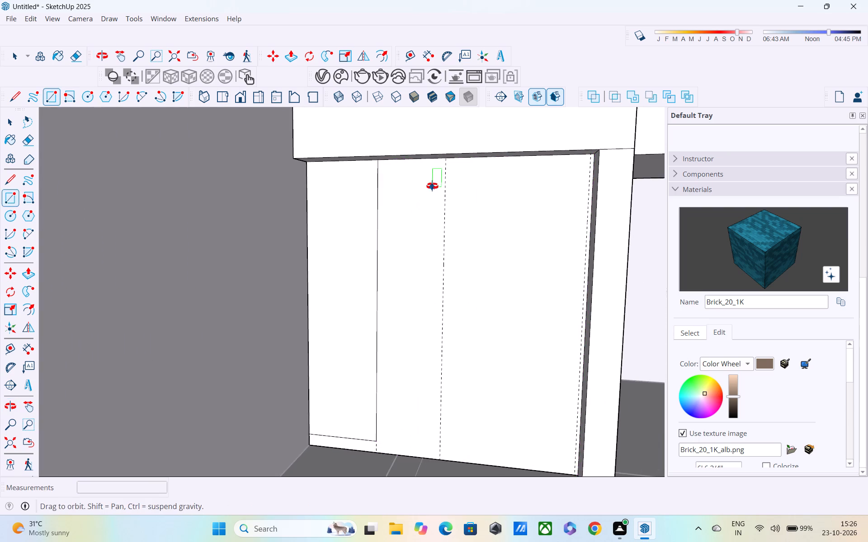
{"action": "middle_click_drag", "start_coordinate": [432, 186], "coordinate": [444, 141]}
{"action": "left_click", "coordinate": [445, 160]}
{"action": "middle_click_drag", "start_coordinate": [517, 386], "coordinate": [509, 359]}
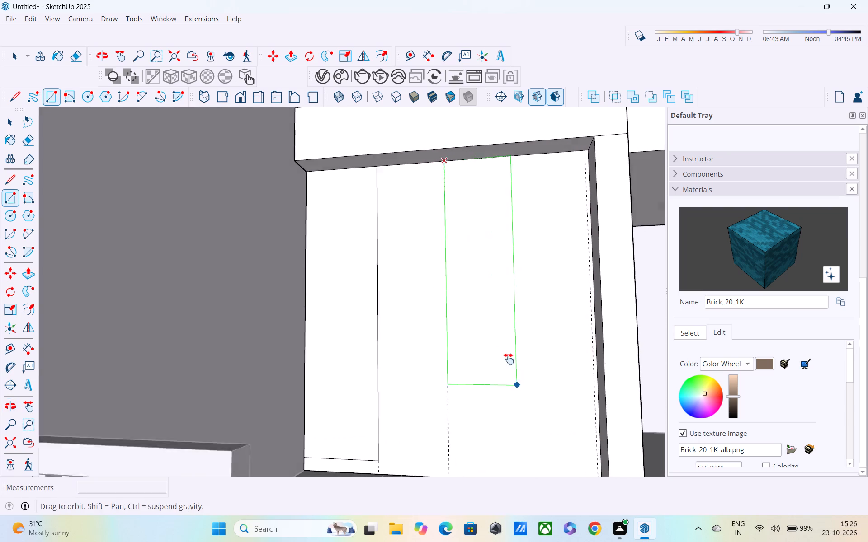
{"action": "middle_click_drag", "start_coordinate": [509, 359], "coordinate": [488, 294]}
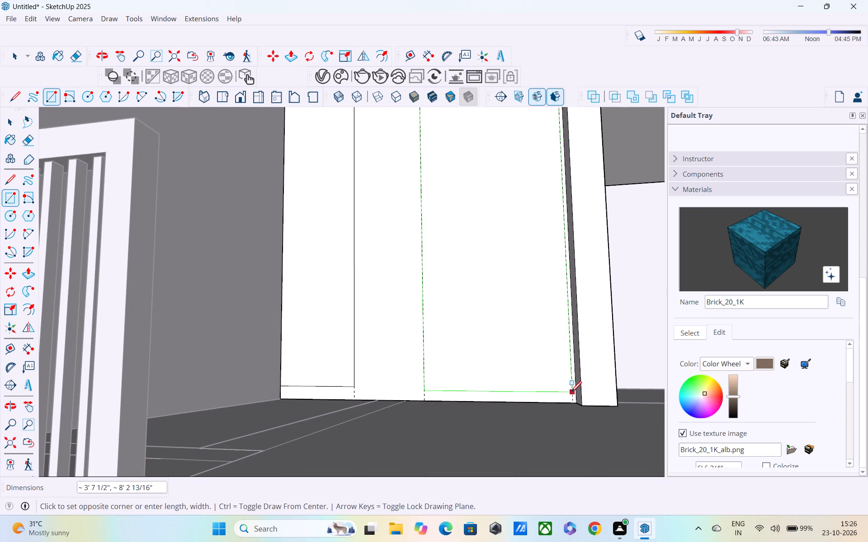
{"action": "left_click", "coordinate": [574, 389]}
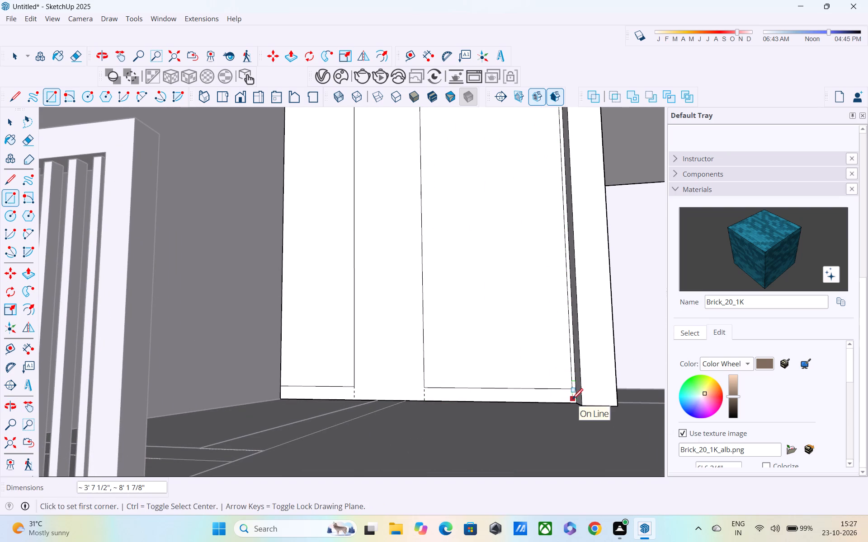
Offset the outlines of the wide and narrow panel rectangles 3" inward.
{"action": "key", "text": "f"}
{"action": "left_click", "coordinate": [484, 345]}
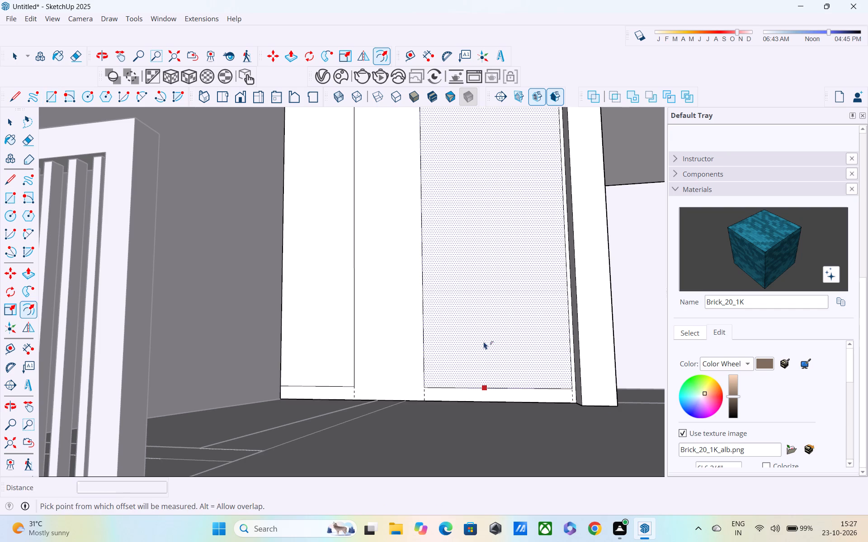
{"action": "type", "text": "3\""}
{"action": "key", "text": "Return"}
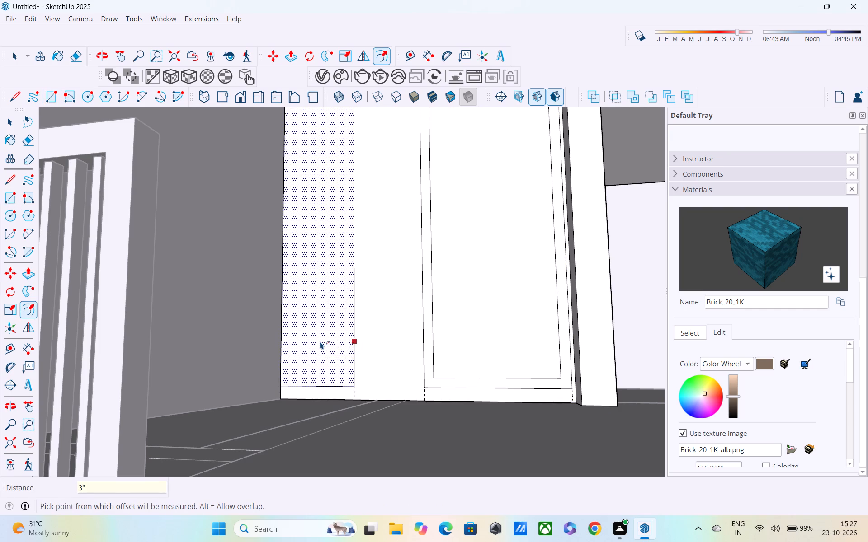
{"action": "left_click", "coordinate": [321, 341]}
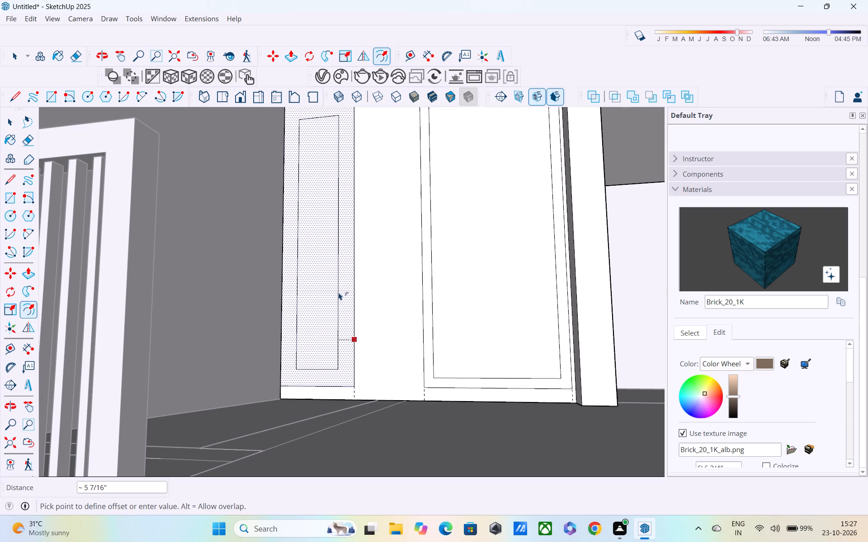
{"action": "type", "text": "3\""}
{"action": "key", "text": "Return"}
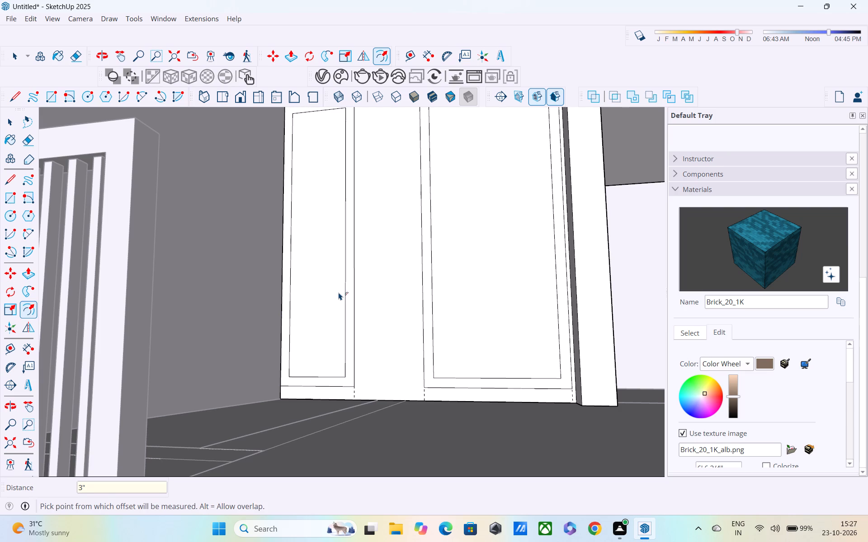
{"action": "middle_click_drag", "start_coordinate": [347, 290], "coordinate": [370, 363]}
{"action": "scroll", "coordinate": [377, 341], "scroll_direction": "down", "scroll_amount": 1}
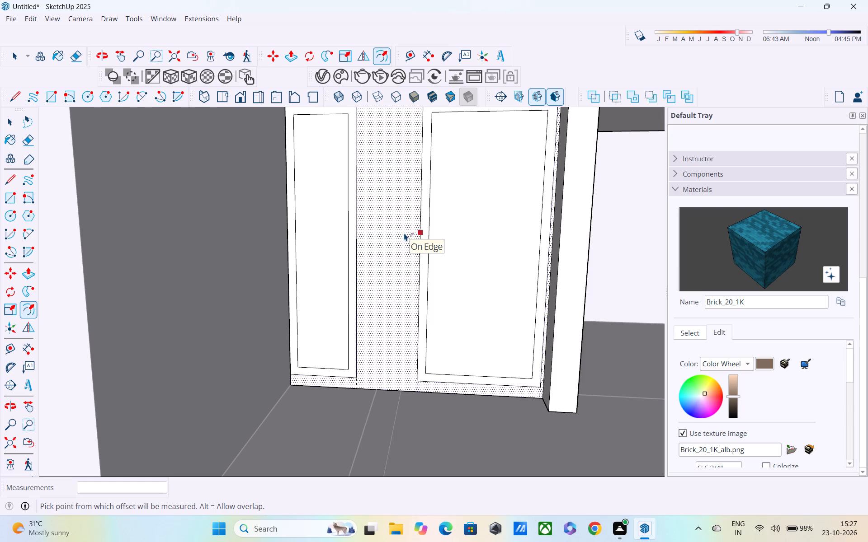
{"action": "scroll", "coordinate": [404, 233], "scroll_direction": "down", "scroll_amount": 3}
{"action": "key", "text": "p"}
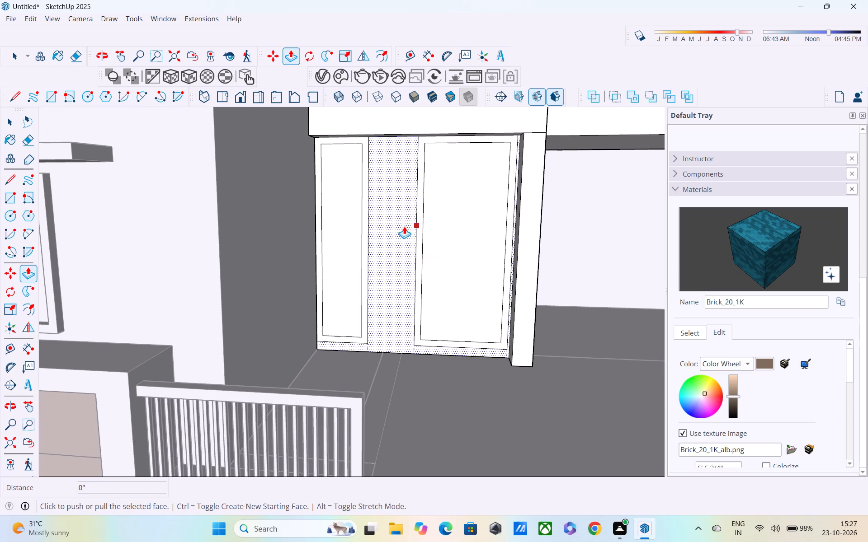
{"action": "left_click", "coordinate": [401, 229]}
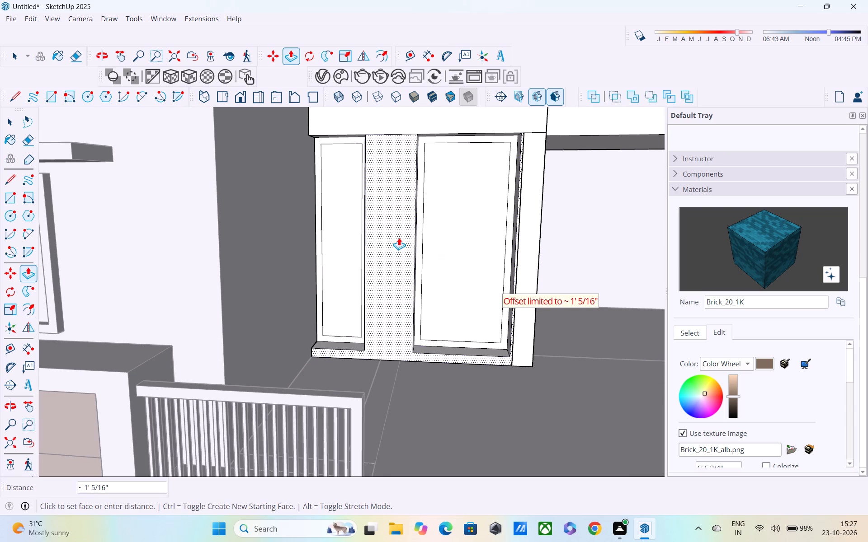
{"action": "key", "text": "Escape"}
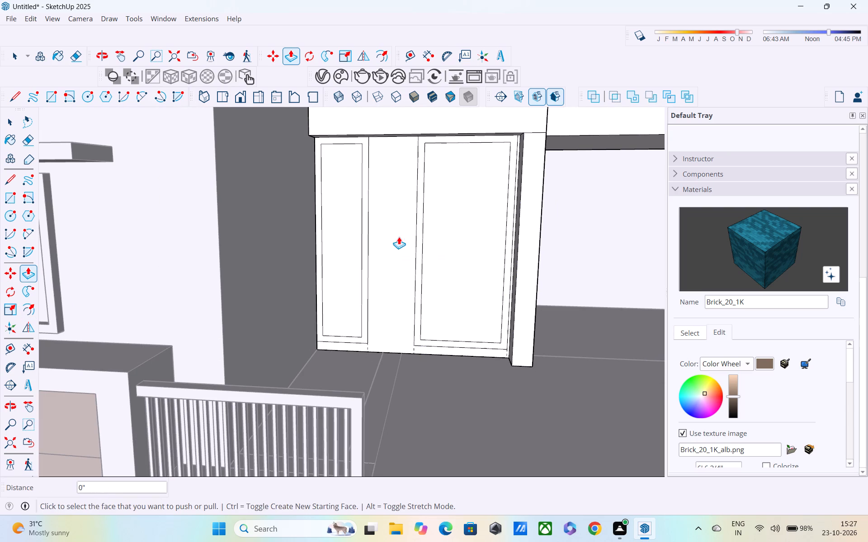
Draw short vertical lines from the two panels' inner bottom corners to the floor, separating the middle strip from the bottom bands.
{"action": "key", "text": "l"}
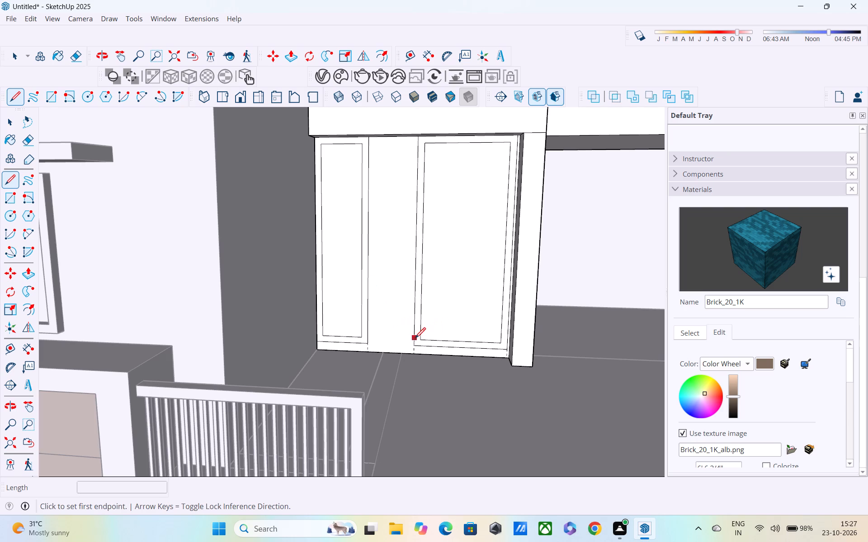
{"action": "scroll", "coordinate": [415, 339], "scroll_direction": "up", "scroll_amount": 2}
{"action": "left_click", "coordinate": [414, 346]}
{"action": "left_click", "coordinate": [412, 362]}
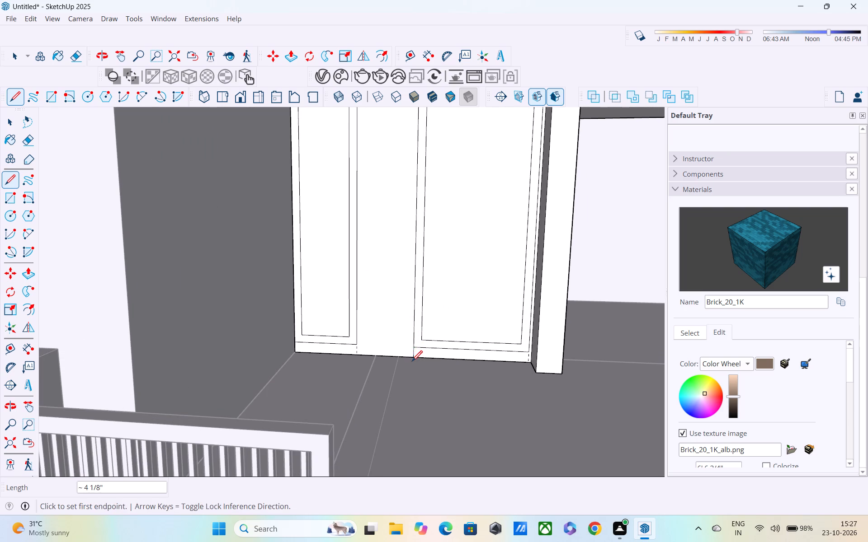
{"action": "left_click", "coordinate": [354, 347]}
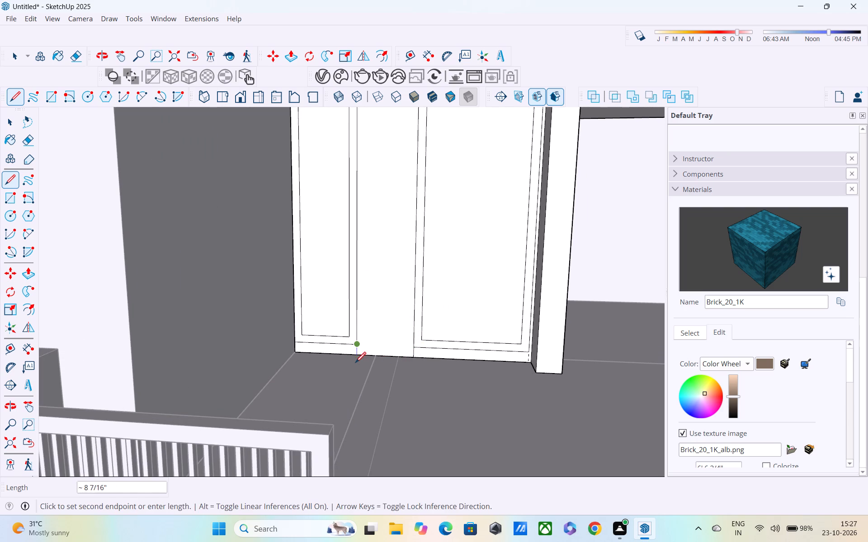
{"action": "left_click", "coordinate": [357, 357]}
Pull the middle strip between the panels out about 1' 5/16", flush with the end pier's front.
{"action": "key", "text": "p"}
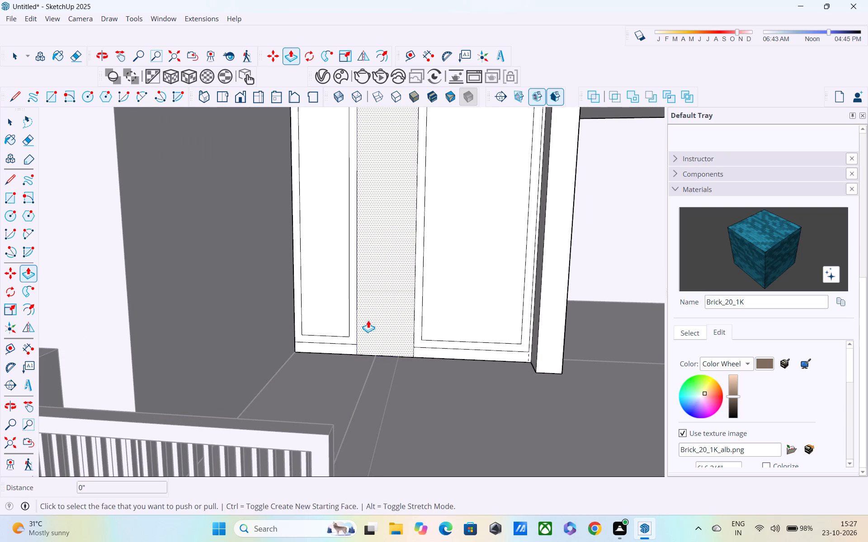
{"action": "left_click", "coordinate": [368, 320]}
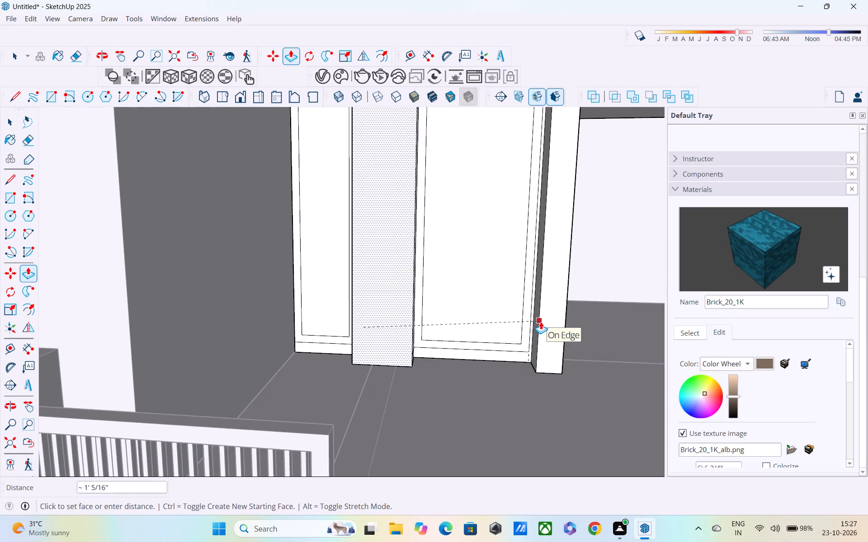
{"action": "left_click", "coordinate": [541, 322]}
Pull the wide panel's frame border out 3" from the bay wall.
{"action": "left_click", "coordinate": [418, 327]}
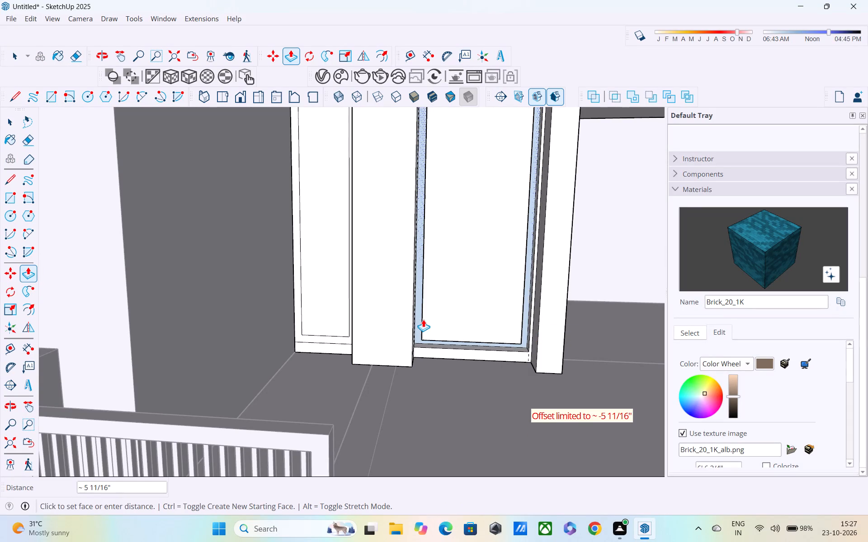
{"action": "key", "text": "Escape"}
{"action": "middle_click_drag", "start_coordinate": [431, 313], "coordinate": [316, 330]}
{"action": "scroll", "coordinate": [453, 332], "scroll_direction": "up", "scroll_amount": 4}
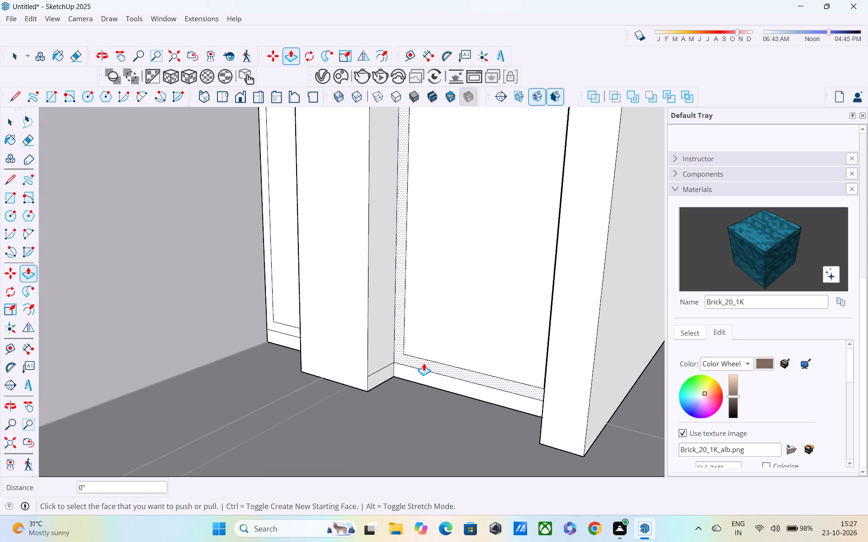
{"action": "left_click", "coordinate": [424, 363]}
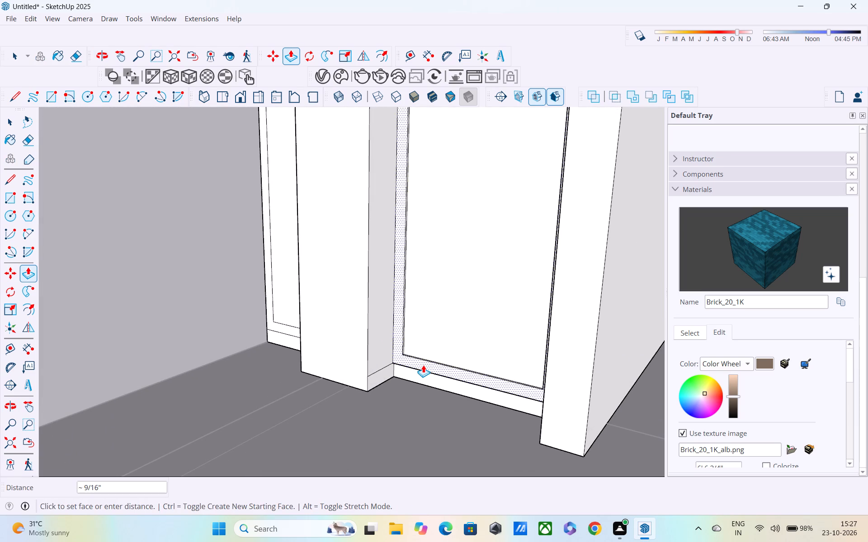
{"action": "type", "text": "3\""}
{"action": "key", "text": "Return"}
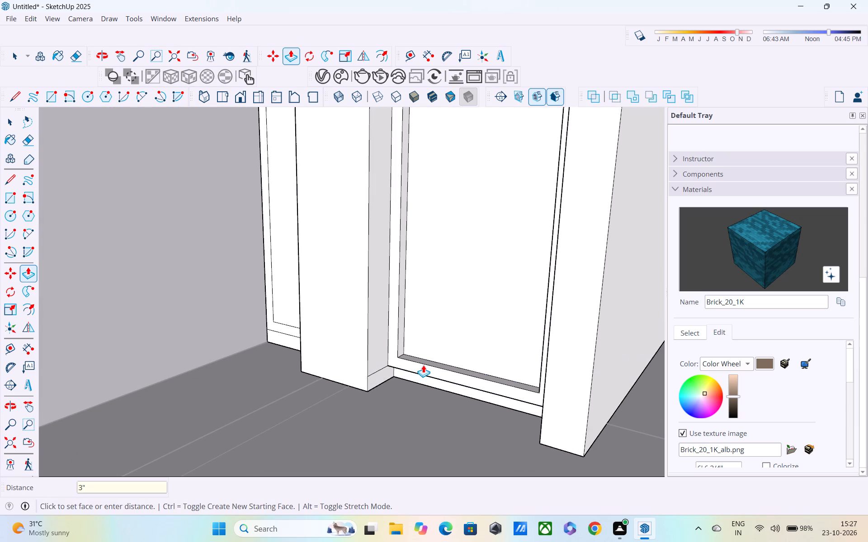
Pull the narrow panel's frame border out 3" from the bay wall.
{"action": "scroll", "coordinate": [508, 336], "scroll_direction": "down", "scroll_amount": 4}
{"action": "middle_click_drag", "start_coordinate": [482, 339], "coordinate": [580, 310]}
{"action": "middle_click", "coordinate": [419, 285]}
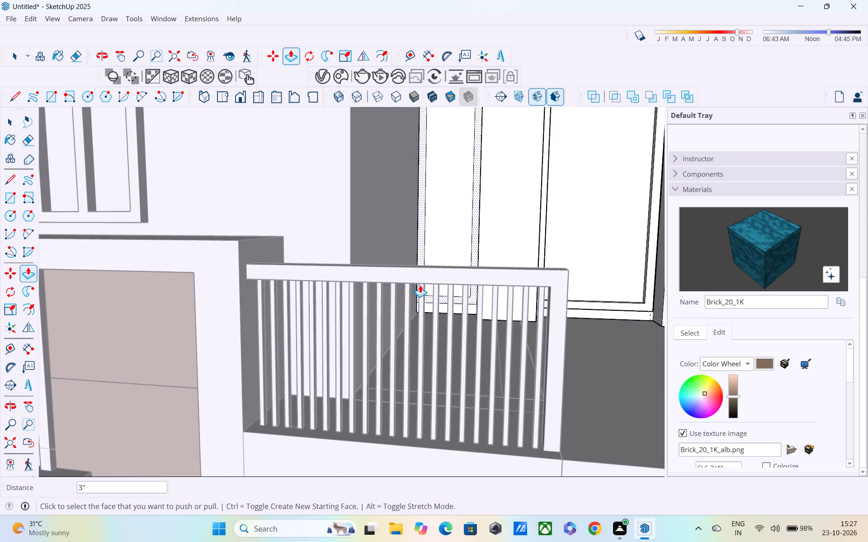
{"action": "middle_click_drag", "start_coordinate": [423, 286], "coordinate": [481, 434], "text": "shift"}
{"action": "scroll", "coordinate": [476, 358], "scroll_direction": "up", "scroll_amount": 4}
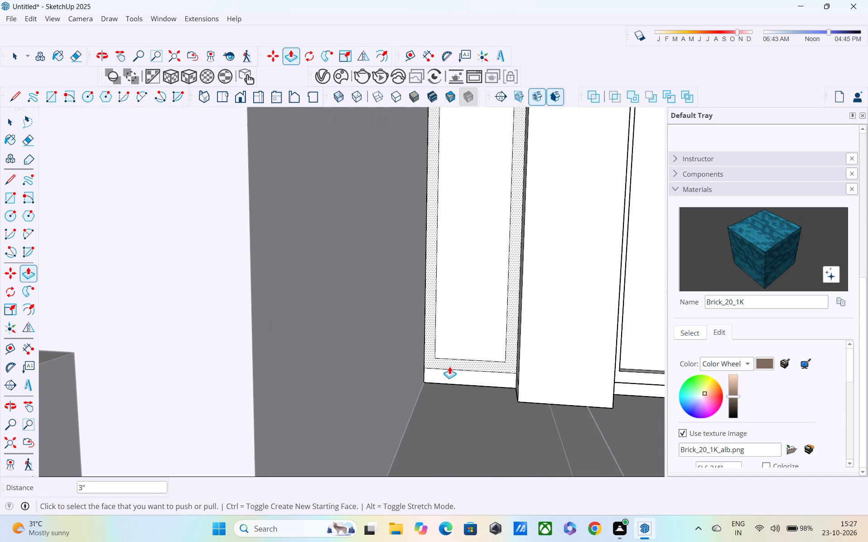
{"action": "left_click", "coordinate": [447, 363]}
{"action": "type", "text": "3\""}
{"action": "key", "text": "Return"}
Push the middle strip back about 9 5/16", flush with the panel frames.
{"action": "scroll", "coordinate": [450, 369], "scroll_direction": "down", "scroll_amount": 5}
{"action": "middle_click_drag", "start_coordinate": [462, 350], "coordinate": [360, 353]}
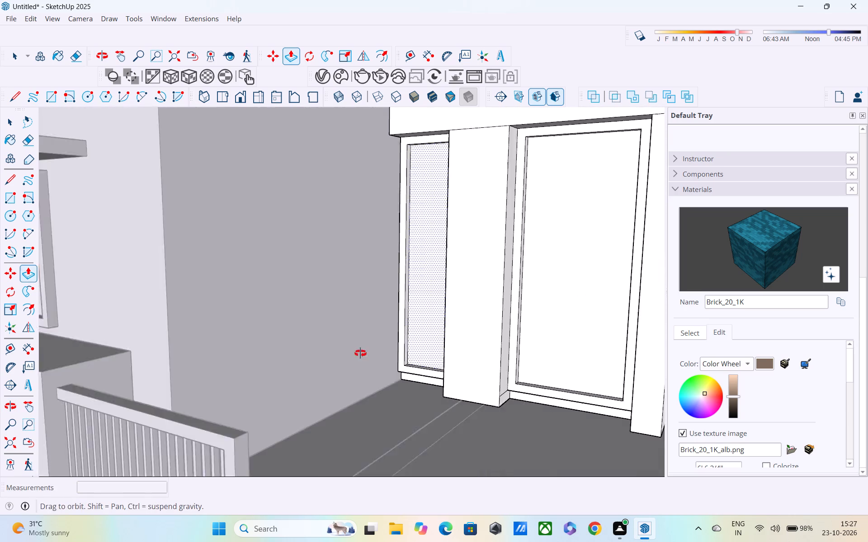
{"action": "middle_click_drag", "start_coordinate": [360, 353], "coordinate": [356, 353]}
{"action": "scroll", "coordinate": [379, 351], "scroll_direction": "down", "scroll_amount": 2}
{"action": "middle_click_drag", "start_coordinate": [490, 332], "coordinate": [506, 302]}
{"action": "scroll", "coordinate": [504, 309], "scroll_direction": "down", "scroll_amount": 4}
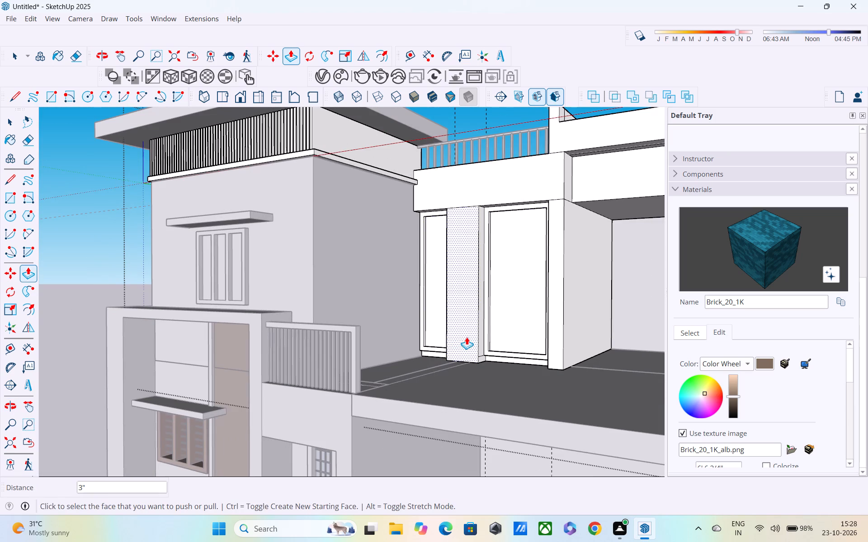
{"action": "middle_click_drag", "start_coordinate": [474, 307], "coordinate": [485, 224]}
{"action": "scroll", "coordinate": [476, 200], "scroll_direction": "up", "scroll_amount": 4}
{"action": "middle_click_drag", "start_coordinate": [476, 193], "coordinate": [477, 172]}
{"action": "middle_click_drag", "start_coordinate": [477, 180], "coordinate": [460, 230]}
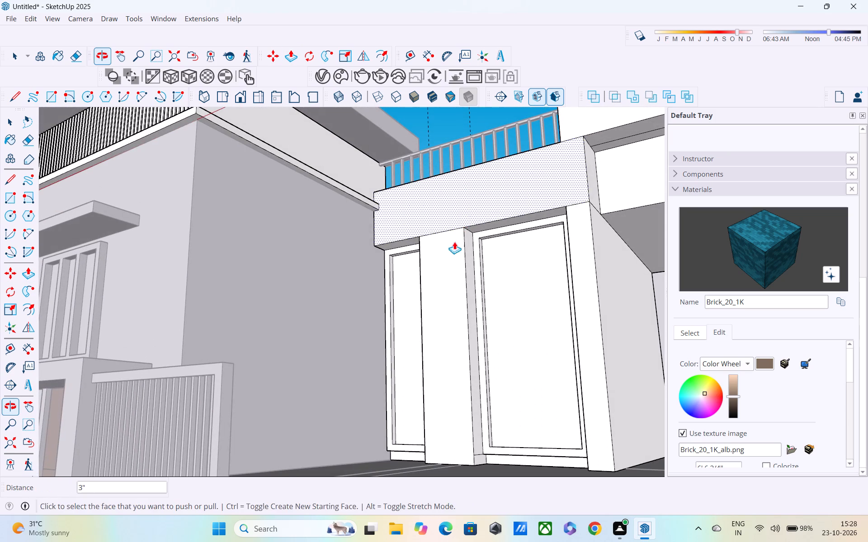
{"action": "left_click", "coordinate": [451, 255]}
{"action": "left_click", "coordinate": [478, 235]}
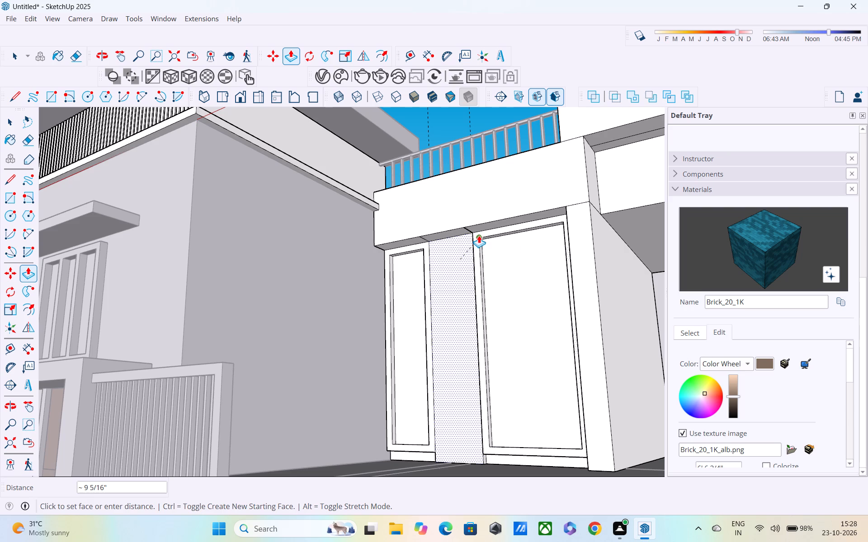
Erase the two leftover edges on the beam's underside above the middle strip.
{"action": "middle_click_drag", "start_coordinate": [465, 245], "coordinate": [443, 214]}
{"action": "scroll", "coordinate": [443, 215], "scroll_direction": "up", "scroll_amount": 8}
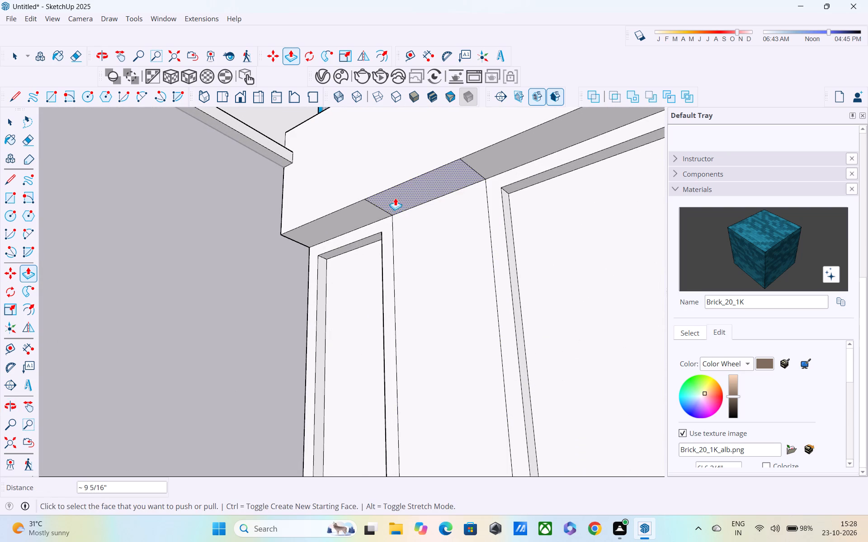
{"action": "middle_click_drag", "start_coordinate": [394, 198], "coordinate": [337, 235]}
{"action": "key", "text": "e"}
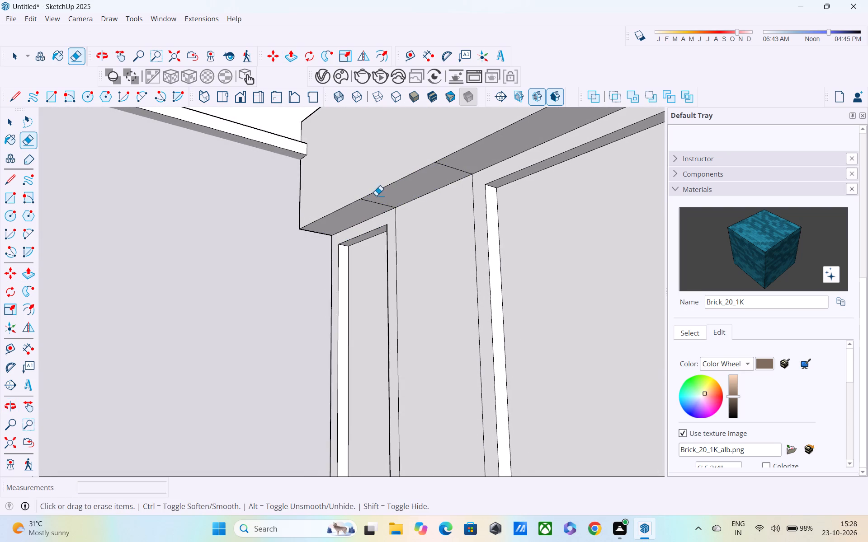
{"action": "scroll", "coordinate": [376, 196], "scroll_direction": "up", "scroll_amount": 3}
{"action": "left_click", "coordinate": [379, 207]}
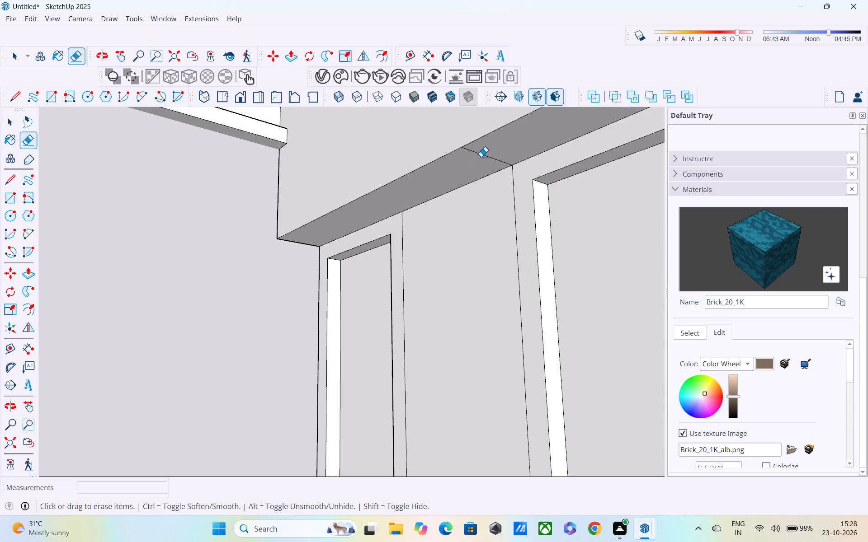
{"action": "left_click", "coordinate": [481, 154]}
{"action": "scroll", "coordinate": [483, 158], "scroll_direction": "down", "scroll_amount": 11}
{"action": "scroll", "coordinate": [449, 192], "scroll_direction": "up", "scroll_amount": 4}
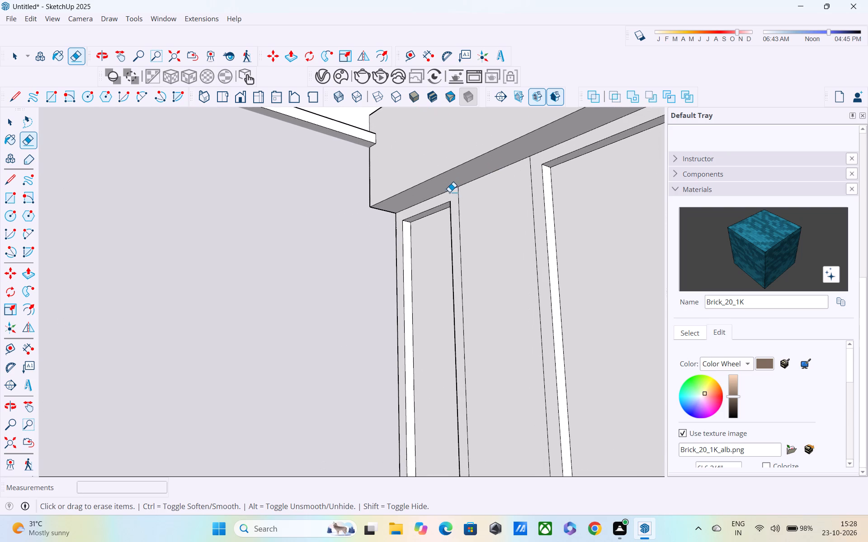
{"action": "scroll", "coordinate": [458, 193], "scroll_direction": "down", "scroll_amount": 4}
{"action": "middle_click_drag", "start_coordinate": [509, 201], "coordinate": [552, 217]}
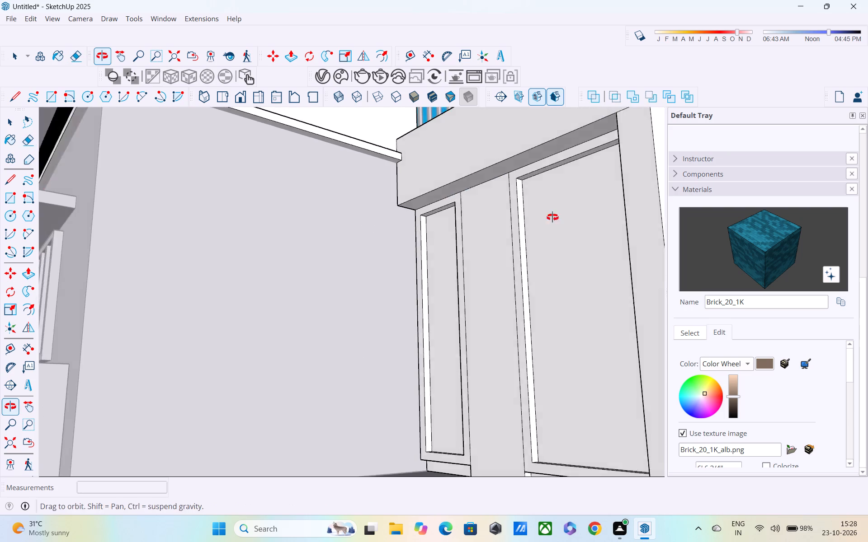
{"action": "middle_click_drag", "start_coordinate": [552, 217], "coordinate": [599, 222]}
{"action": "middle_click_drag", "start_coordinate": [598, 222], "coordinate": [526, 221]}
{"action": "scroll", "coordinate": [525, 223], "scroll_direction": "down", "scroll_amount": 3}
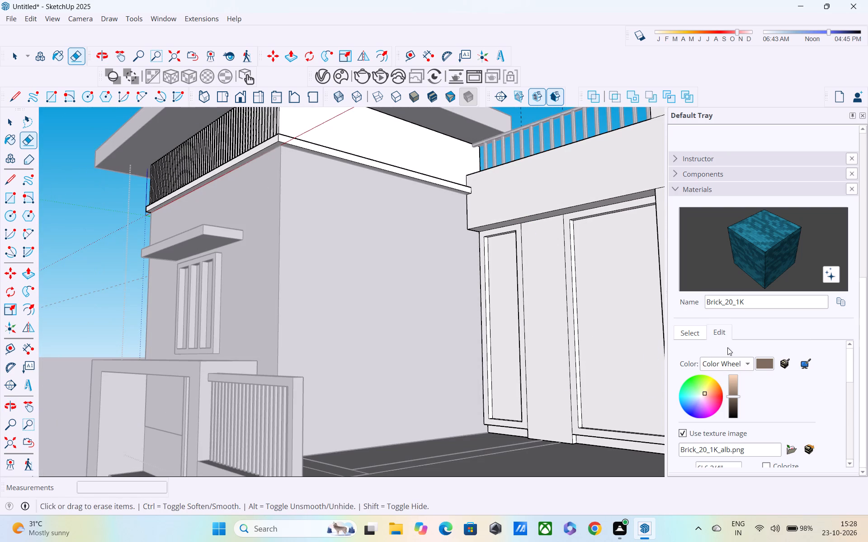
Switch the material library to the Wood collection.
{"action": "left_click", "coordinate": [683, 330]}
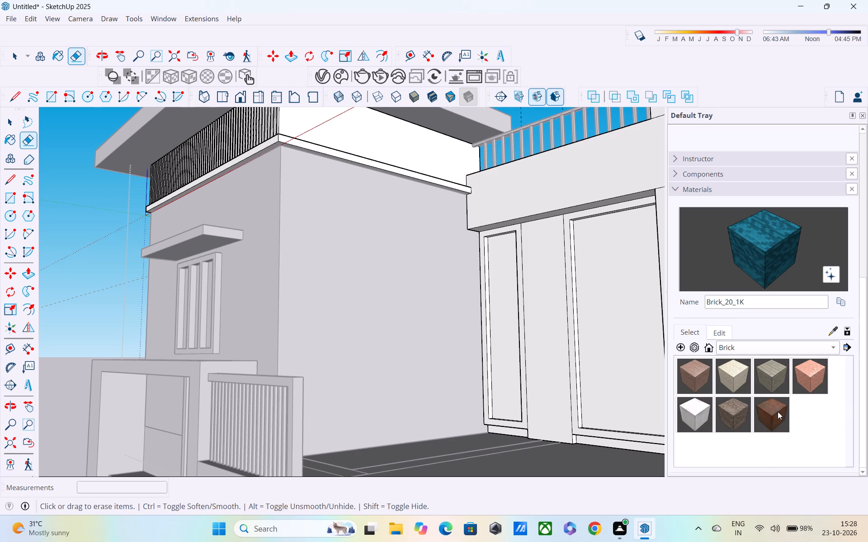
{"action": "left_click", "coordinate": [731, 346]}
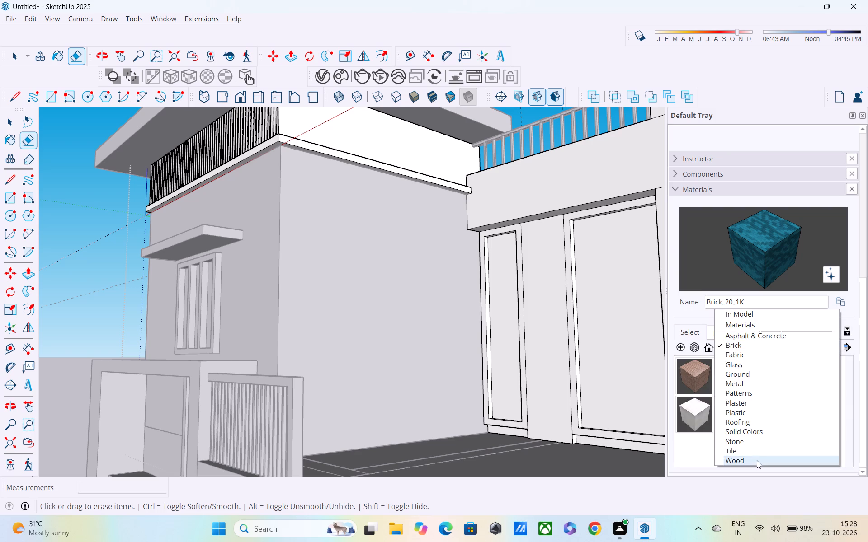
{"action": "left_click", "coordinate": [757, 460]}
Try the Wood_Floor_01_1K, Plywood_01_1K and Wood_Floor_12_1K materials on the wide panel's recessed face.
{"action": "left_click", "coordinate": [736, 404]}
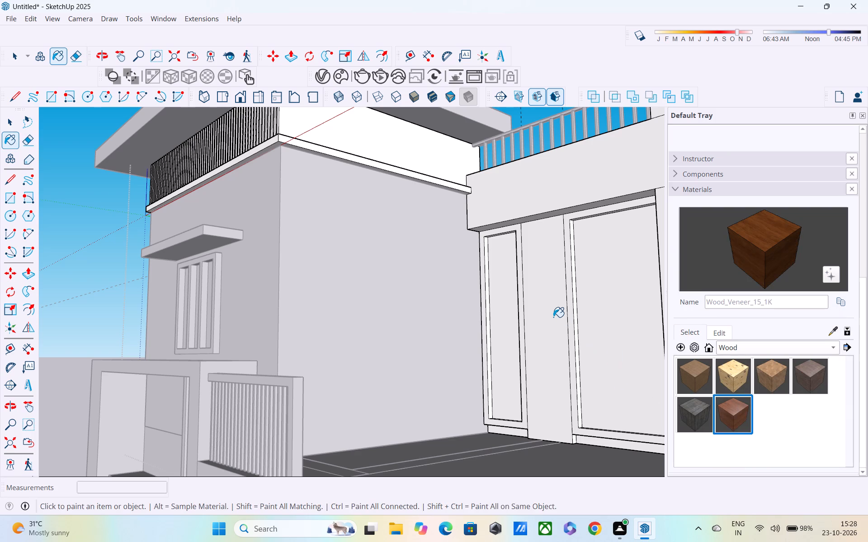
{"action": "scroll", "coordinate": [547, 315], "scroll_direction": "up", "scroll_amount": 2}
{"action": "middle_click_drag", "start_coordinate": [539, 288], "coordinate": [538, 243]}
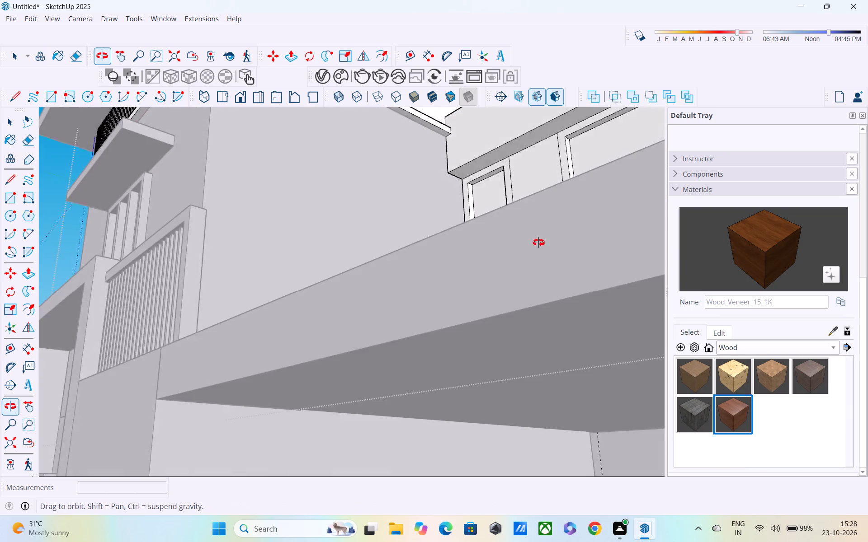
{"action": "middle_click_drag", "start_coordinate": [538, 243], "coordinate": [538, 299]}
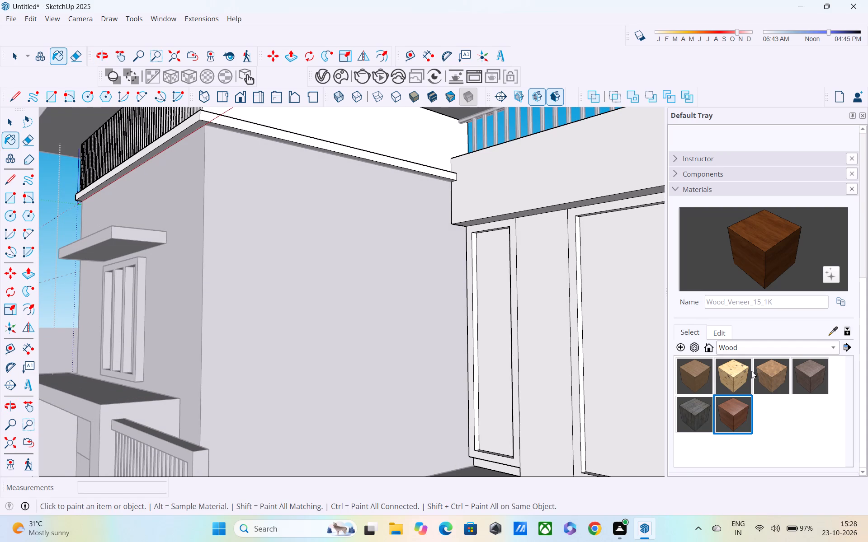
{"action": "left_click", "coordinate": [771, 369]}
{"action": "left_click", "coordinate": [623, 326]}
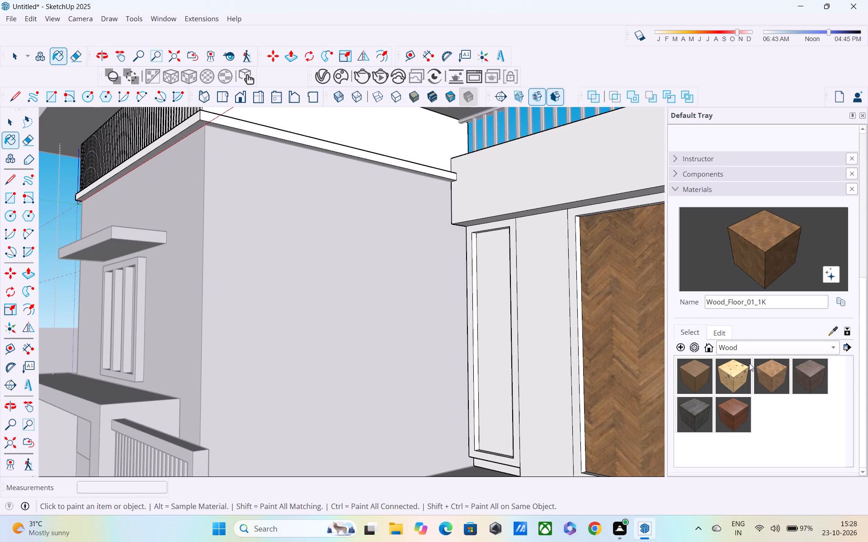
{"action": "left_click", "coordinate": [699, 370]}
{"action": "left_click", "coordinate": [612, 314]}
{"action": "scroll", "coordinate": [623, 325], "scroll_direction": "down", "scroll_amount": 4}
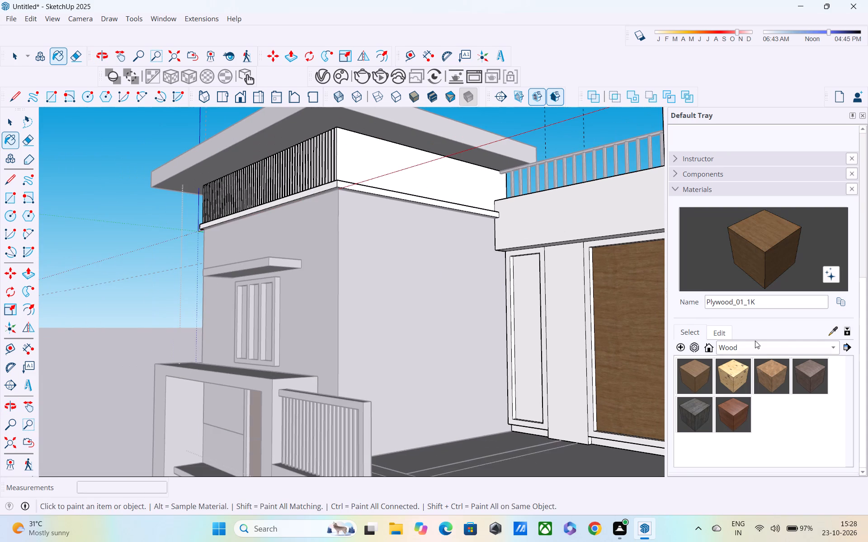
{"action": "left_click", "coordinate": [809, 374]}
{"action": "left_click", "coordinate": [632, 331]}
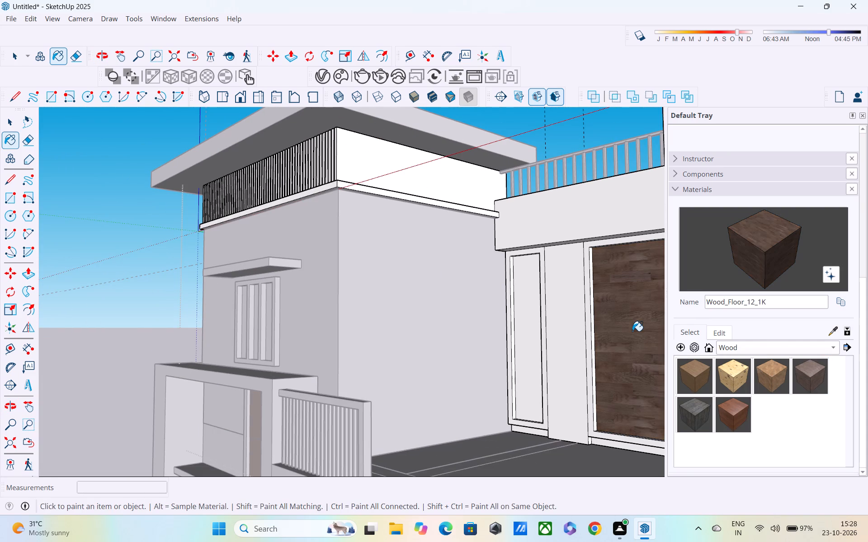
Paint the wide panel's recessed face and the front of its frame border with Plywood_01_1K.
{"action": "left_click", "coordinate": [705, 372]}
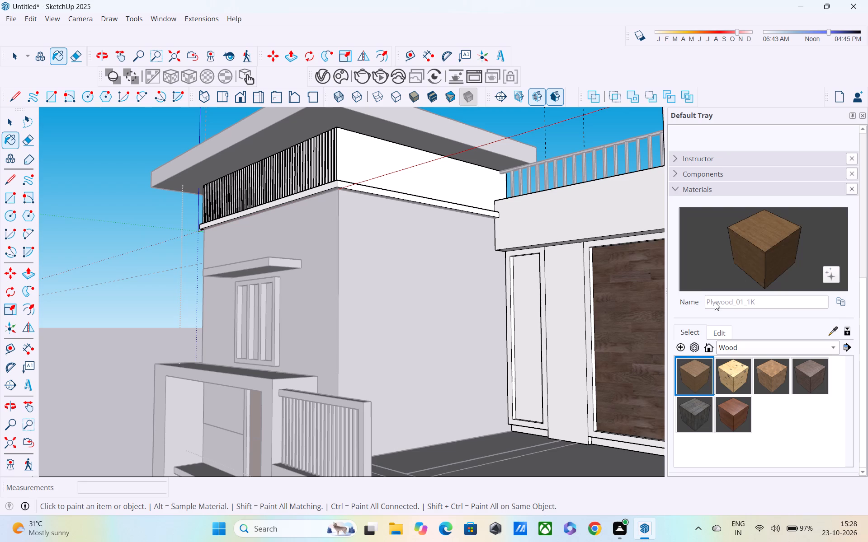
{"action": "left_click", "coordinate": [623, 302]}
{"action": "middle_click_drag", "start_coordinate": [637, 314], "coordinate": [708, 314]}
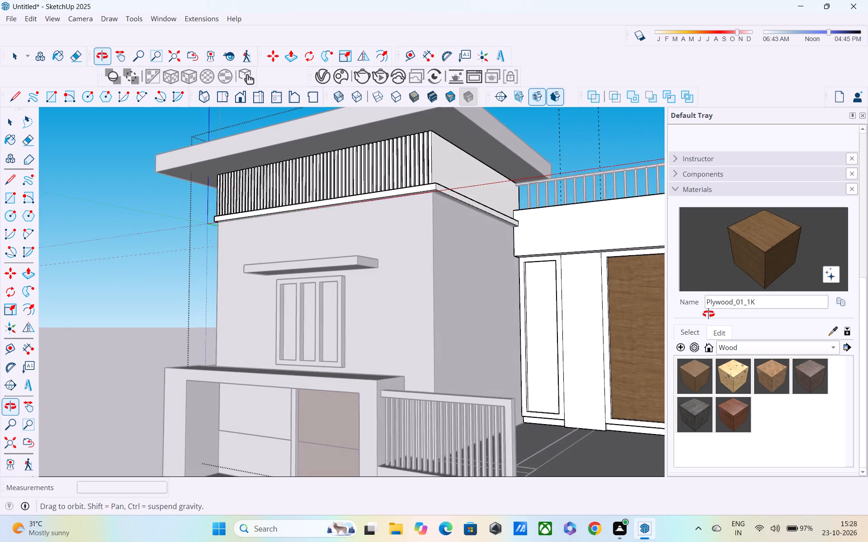
{"action": "middle_click_drag", "start_coordinate": [708, 314], "coordinate": [709, 312]}
{"action": "scroll", "coordinate": [703, 308], "scroll_direction": "down", "scroll_amount": 2}
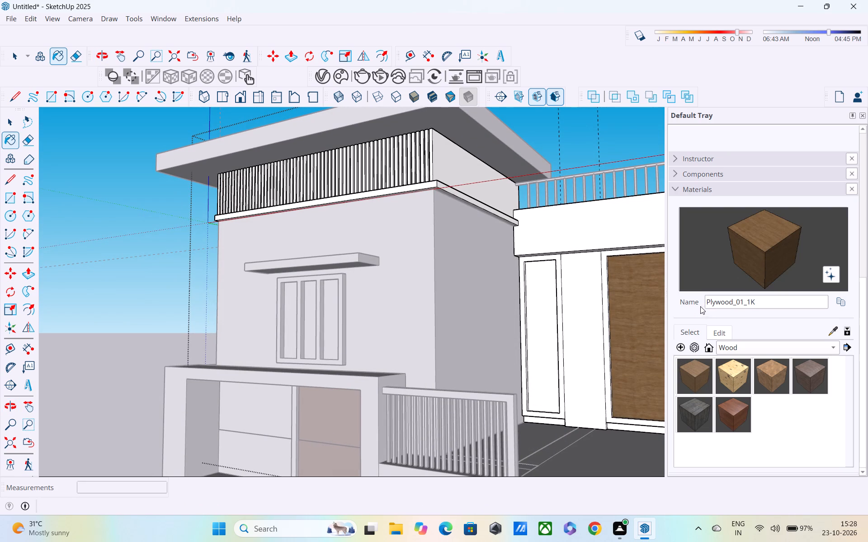
{"action": "middle_click_drag", "start_coordinate": [661, 300], "coordinate": [531, 301], "text": "shift"}
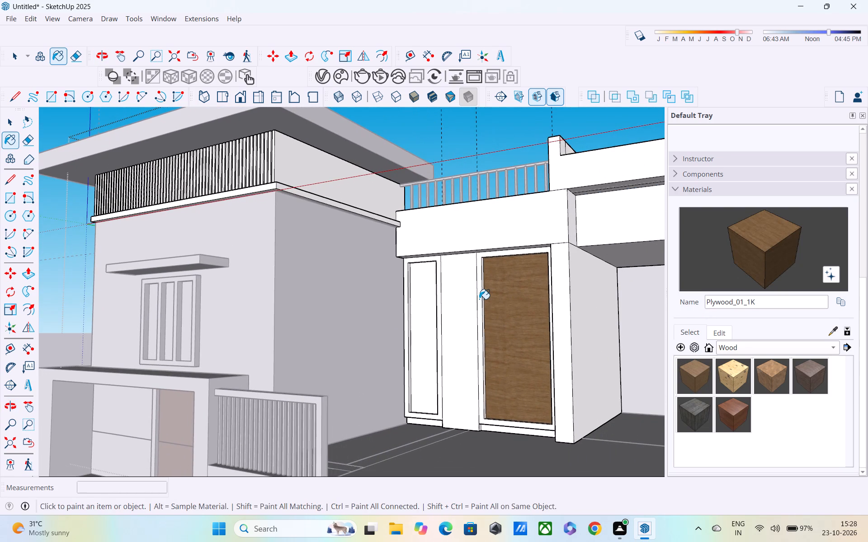
{"action": "scroll", "coordinate": [479, 299], "scroll_direction": "up", "scroll_amount": 3}
{"action": "left_click", "coordinate": [479, 287]}
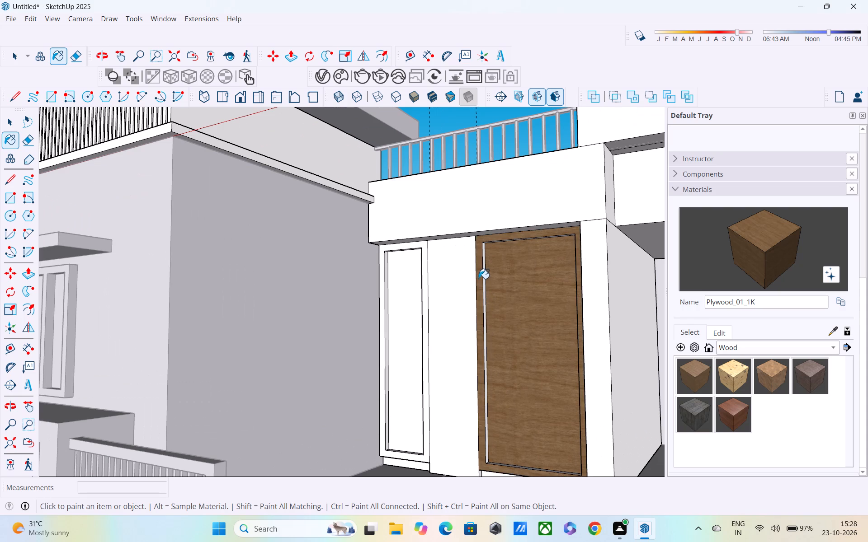
Paint the wide frame's inner edge faces beside the middle strip and along the top with Plywood_01_1K.
{"action": "scroll", "coordinate": [481, 276], "scroll_direction": "up", "scroll_amount": 8}
{"action": "left_click", "coordinate": [484, 239]}
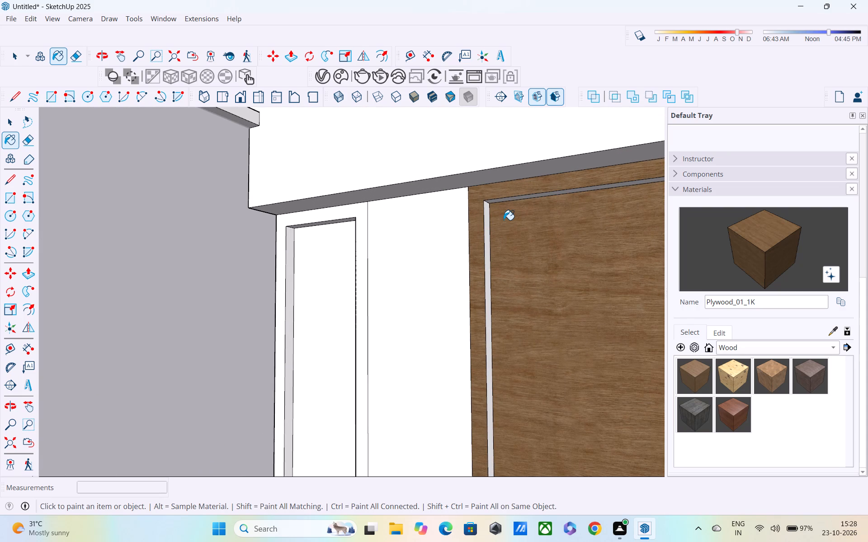
{"action": "left_click", "coordinate": [486, 236]}
{"action": "middle_click_drag", "start_coordinate": [506, 202], "coordinate": [510, 137]}
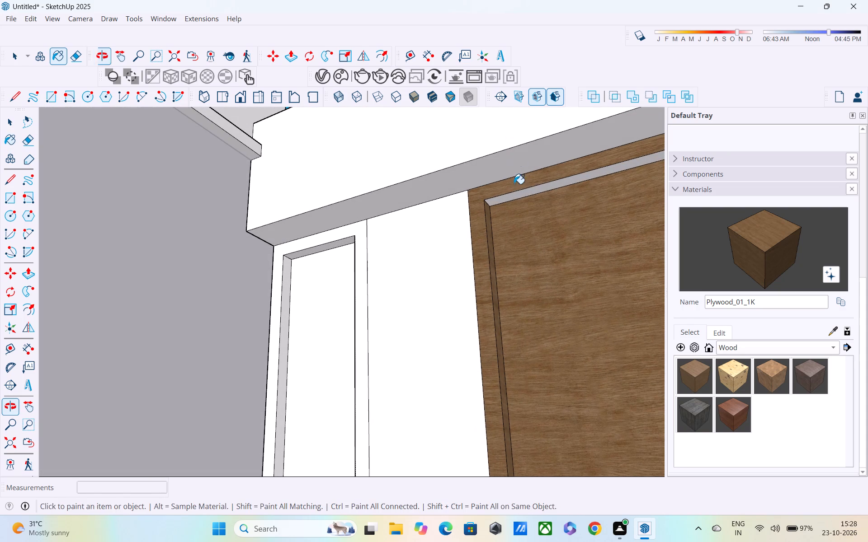
{"action": "left_click", "coordinate": [519, 194]}
Paint the wide frame's inner edge face on the side away from the middle strip with Plywood_01_1K.
{"action": "middle_click_drag", "start_coordinate": [520, 194], "coordinate": [331, 162]}
{"action": "scroll", "coordinate": [358, 201], "scroll_direction": "down", "scroll_amount": 2}
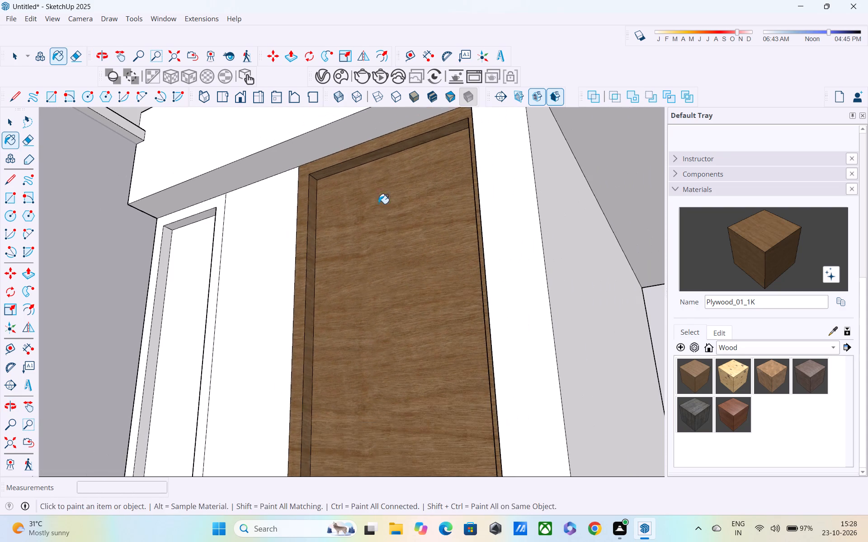
{"action": "middle_click_drag", "start_coordinate": [413, 223], "coordinate": [705, 252]}
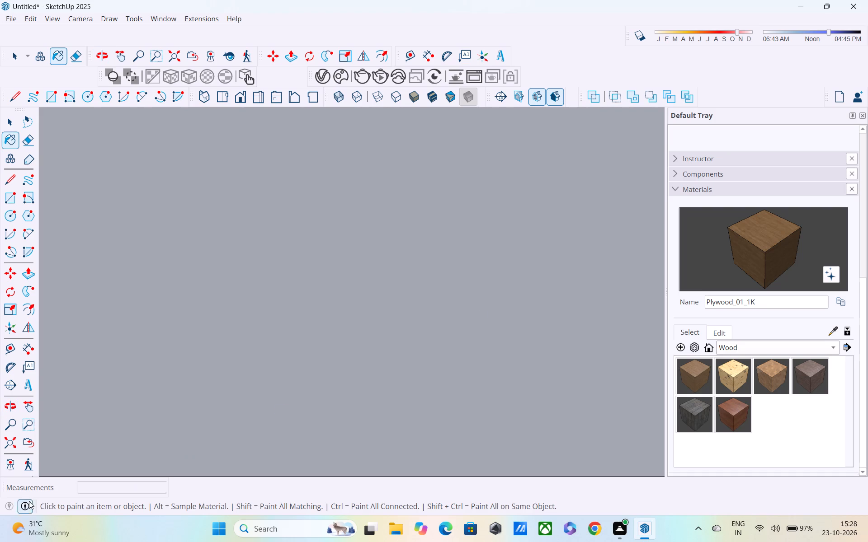
{"action": "left_click", "coordinate": [7, 443]}
{"action": "middle_click_drag", "start_coordinate": [338, 342], "coordinate": [131, 416]}
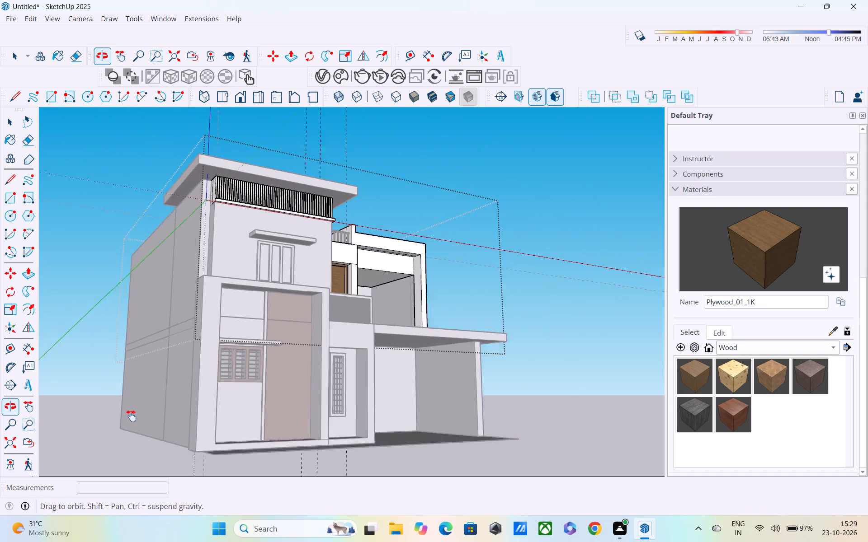
{"action": "middle_click_drag", "start_coordinate": [131, 416], "coordinate": [112, 431]}
{"action": "scroll", "coordinate": [327, 322], "scroll_direction": "up", "scroll_amount": 2}
{"action": "scroll", "coordinate": [268, 326], "scroll_direction": "up", "scroll_amount": 11}
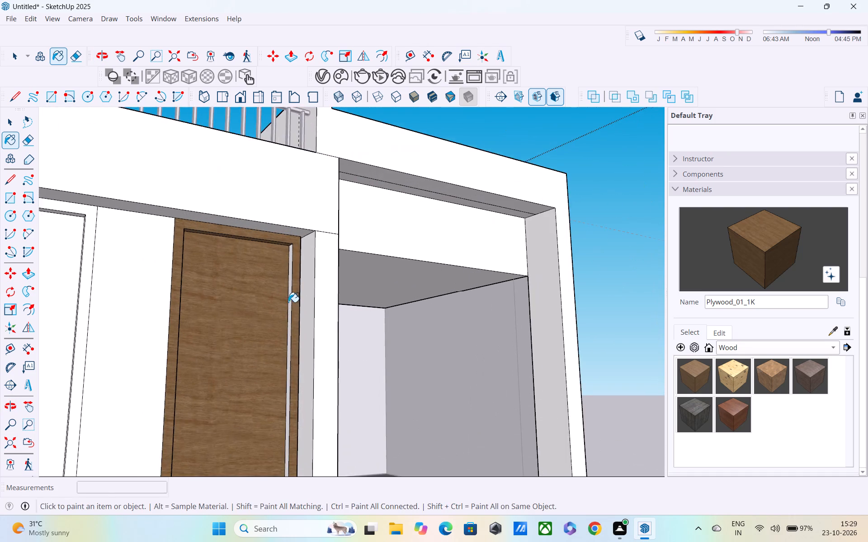
{"action": "scroll", "coordinate": [289, 301], "scroll_direction": "up", "scroll_amount": 4}
{"action": "middle_click_drag", "start_coordinate": [297, 305], "coordinate": [323, 320]}
{"action": "scroll", "coordinate": [324, 320], "scroll_direction": "up", "scroll_amount": 4}
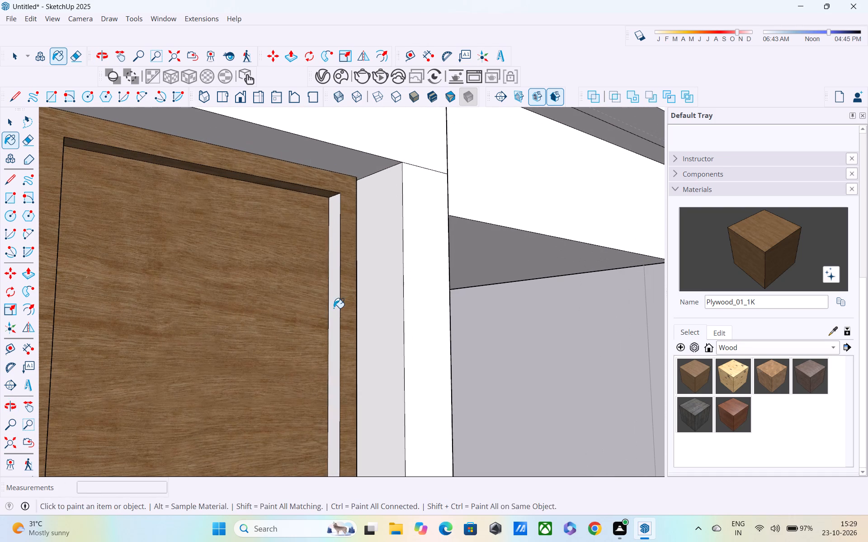
{"action": "left_click", "coordinate": [334, 308]}
Paint the wide frame's bottom inner edge face with Plywood_01_1K.
{"action": "scroll", "coordinate": [334, 308], "scroll_direction": "up", "scroll_amount": 1}
{"action": "scroll", "coordinate": [334, 308], "scroll_direction": "down", "scroll_amount": 1}
{"action": "middle_click_drag", "start_coordinate": [334, 308], "coordinate": [108, 314]}
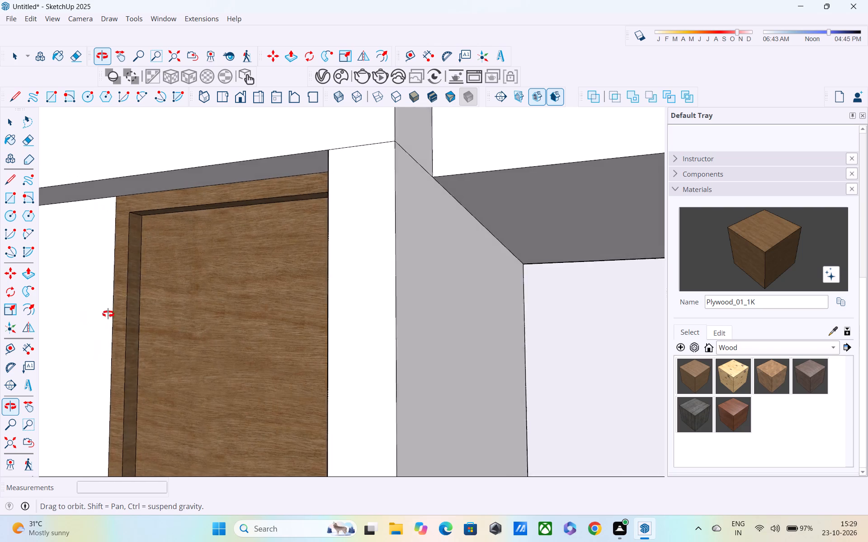
{"action": "middle_click_drag", "start_coordinate": [108, 314], "coordinate": [393, 238]}
{"action": "scroll", "coordinate": [392, 250], "scroll_direction": "down", "scroll_amount": 2}
{"action": "middle_click_drag", "start_coordinate": [395, 224], "coordinate": [405, 136], "text": "shift"}
{"action": "scroll", "coordinate": [406, 137], "scroll_direction": "down", "scroll_amount": 4}
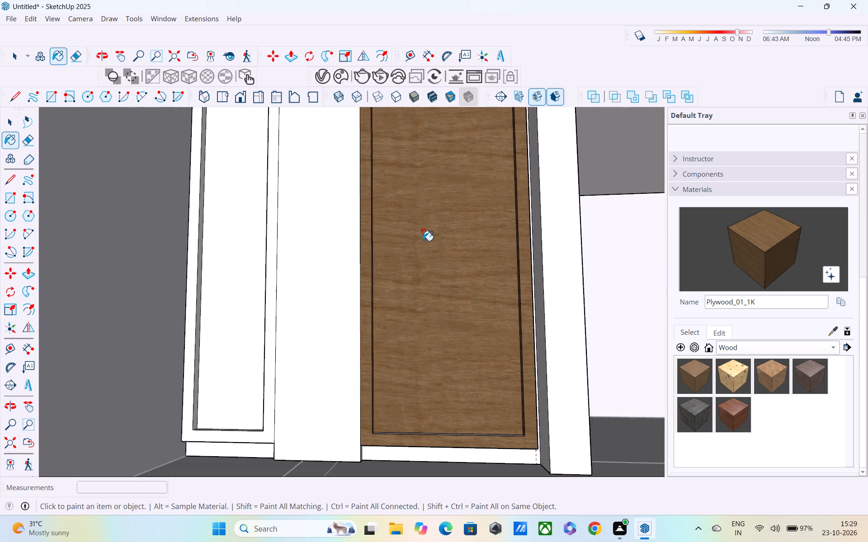
{"action": "middle_click_drag", "start_coordinate": [423, 239], "coordinate": [421, 154], "text": "shift"}
{"action": "middle_click_drag", "start_coordinate": [410, 242], "coordinate": [361, 375]}
{"action": "scroll", "coordinate": [414, 290], "scroll_direction": "up", "scroll_amount": 4}
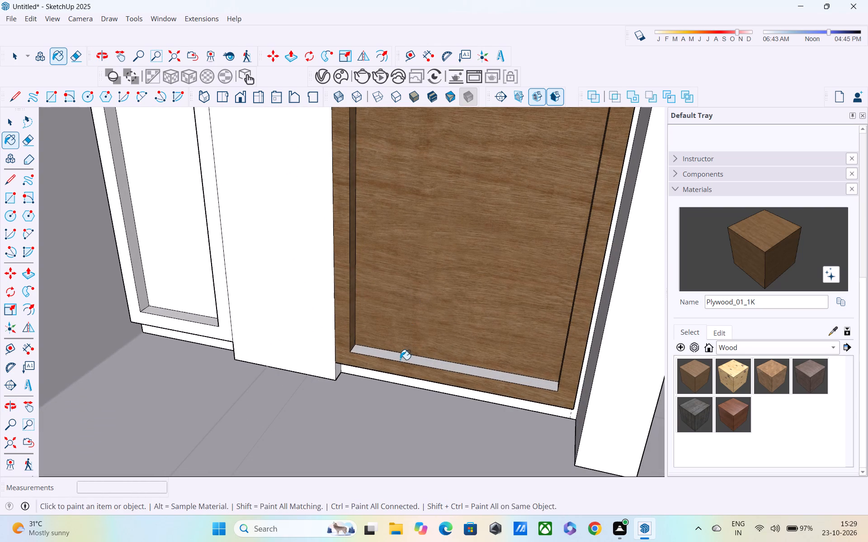
{"action": "left_click", "coordinate": [402, 356]}
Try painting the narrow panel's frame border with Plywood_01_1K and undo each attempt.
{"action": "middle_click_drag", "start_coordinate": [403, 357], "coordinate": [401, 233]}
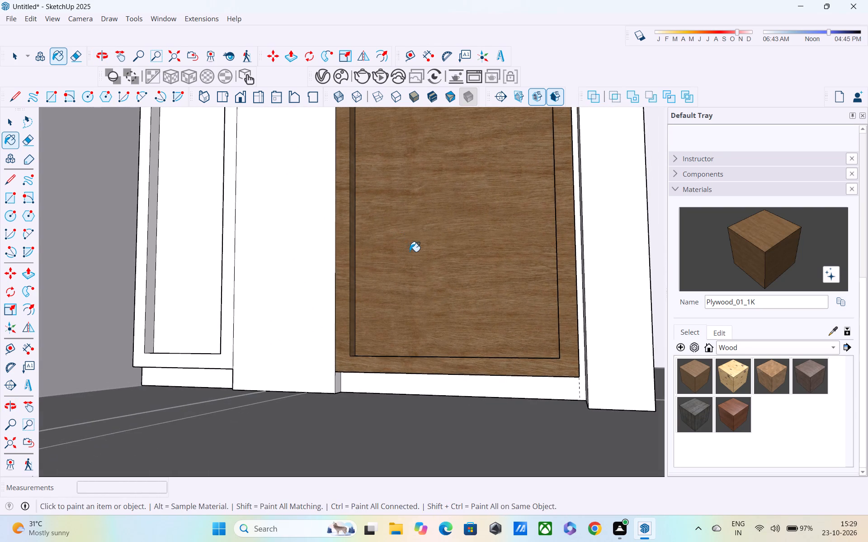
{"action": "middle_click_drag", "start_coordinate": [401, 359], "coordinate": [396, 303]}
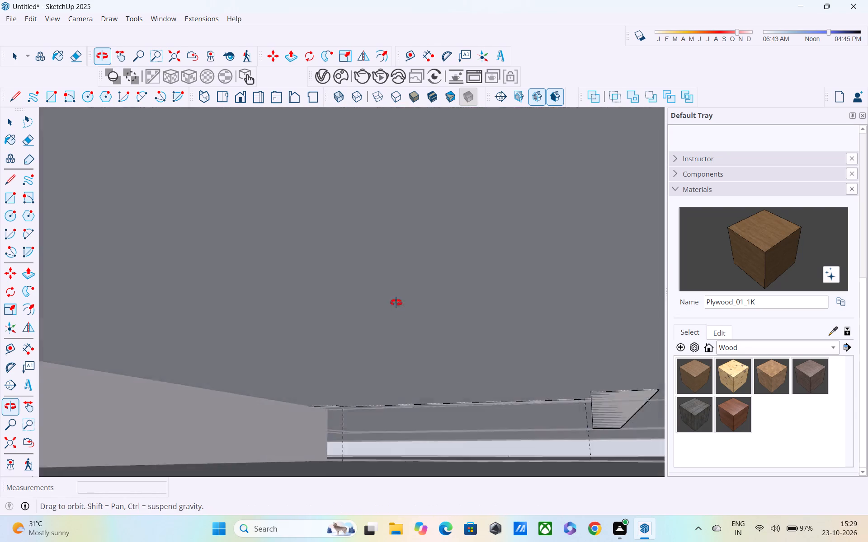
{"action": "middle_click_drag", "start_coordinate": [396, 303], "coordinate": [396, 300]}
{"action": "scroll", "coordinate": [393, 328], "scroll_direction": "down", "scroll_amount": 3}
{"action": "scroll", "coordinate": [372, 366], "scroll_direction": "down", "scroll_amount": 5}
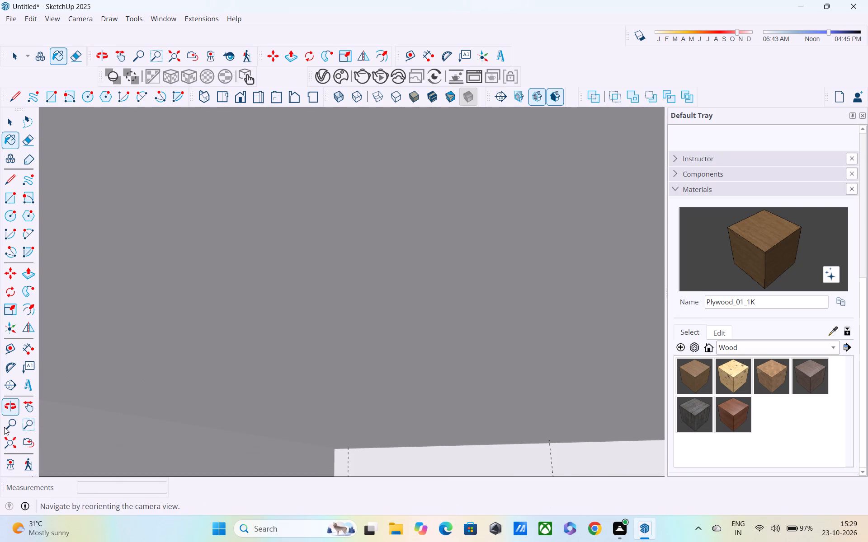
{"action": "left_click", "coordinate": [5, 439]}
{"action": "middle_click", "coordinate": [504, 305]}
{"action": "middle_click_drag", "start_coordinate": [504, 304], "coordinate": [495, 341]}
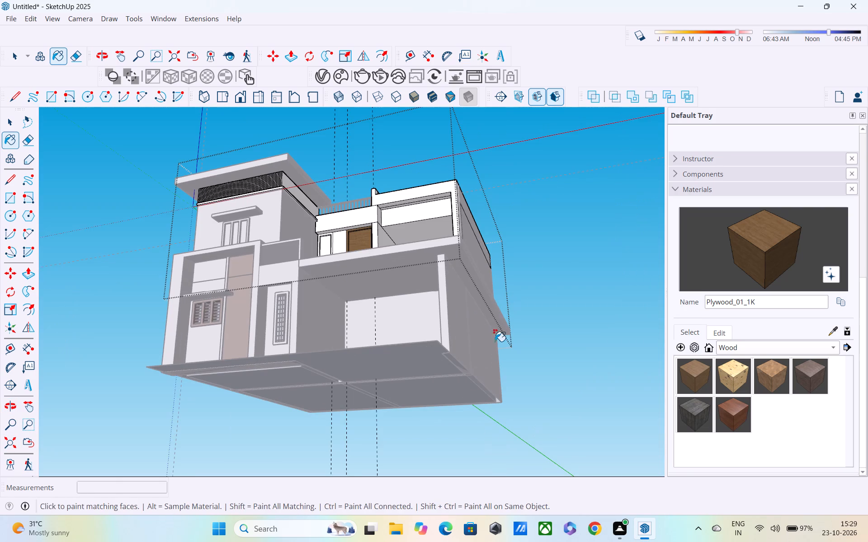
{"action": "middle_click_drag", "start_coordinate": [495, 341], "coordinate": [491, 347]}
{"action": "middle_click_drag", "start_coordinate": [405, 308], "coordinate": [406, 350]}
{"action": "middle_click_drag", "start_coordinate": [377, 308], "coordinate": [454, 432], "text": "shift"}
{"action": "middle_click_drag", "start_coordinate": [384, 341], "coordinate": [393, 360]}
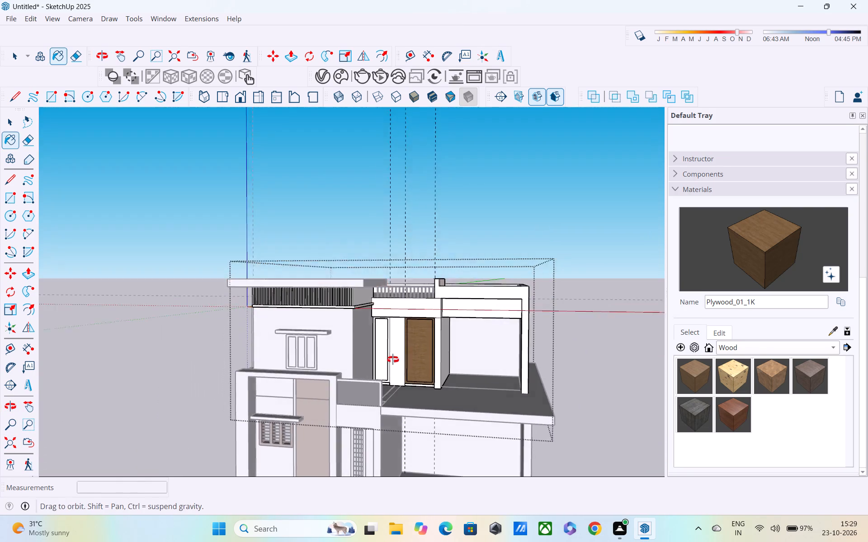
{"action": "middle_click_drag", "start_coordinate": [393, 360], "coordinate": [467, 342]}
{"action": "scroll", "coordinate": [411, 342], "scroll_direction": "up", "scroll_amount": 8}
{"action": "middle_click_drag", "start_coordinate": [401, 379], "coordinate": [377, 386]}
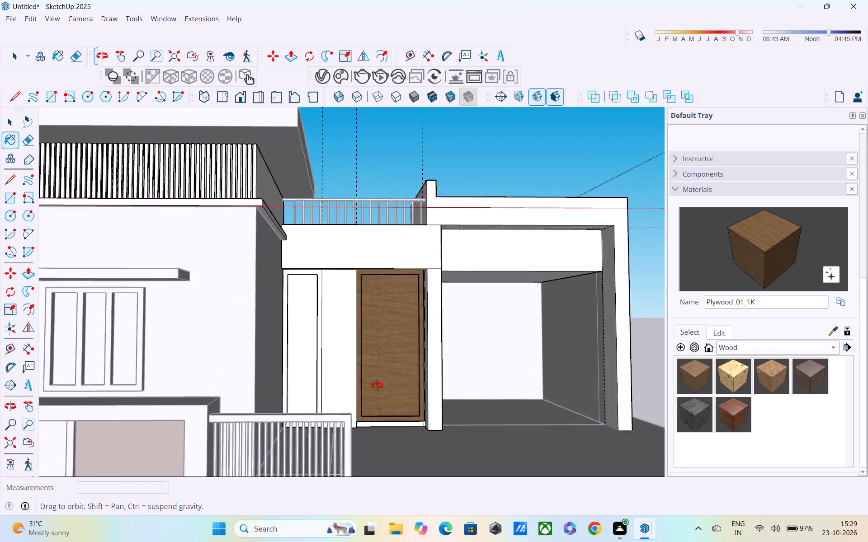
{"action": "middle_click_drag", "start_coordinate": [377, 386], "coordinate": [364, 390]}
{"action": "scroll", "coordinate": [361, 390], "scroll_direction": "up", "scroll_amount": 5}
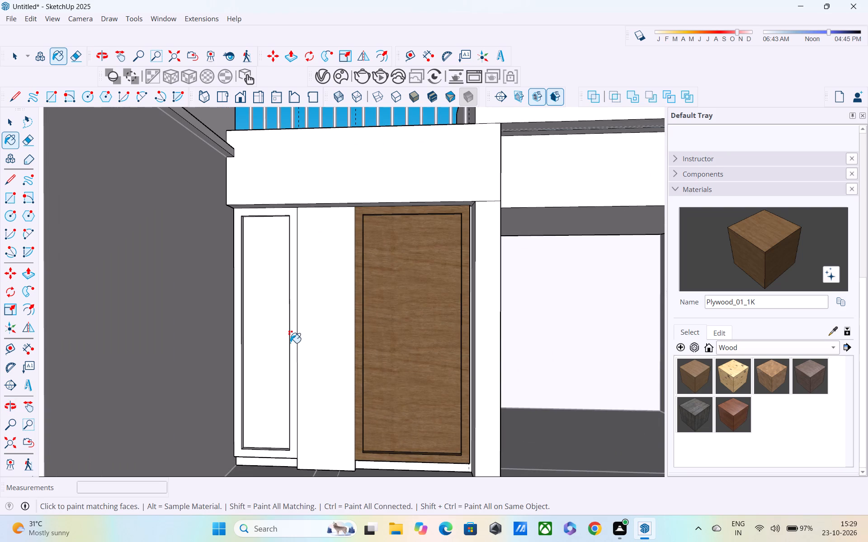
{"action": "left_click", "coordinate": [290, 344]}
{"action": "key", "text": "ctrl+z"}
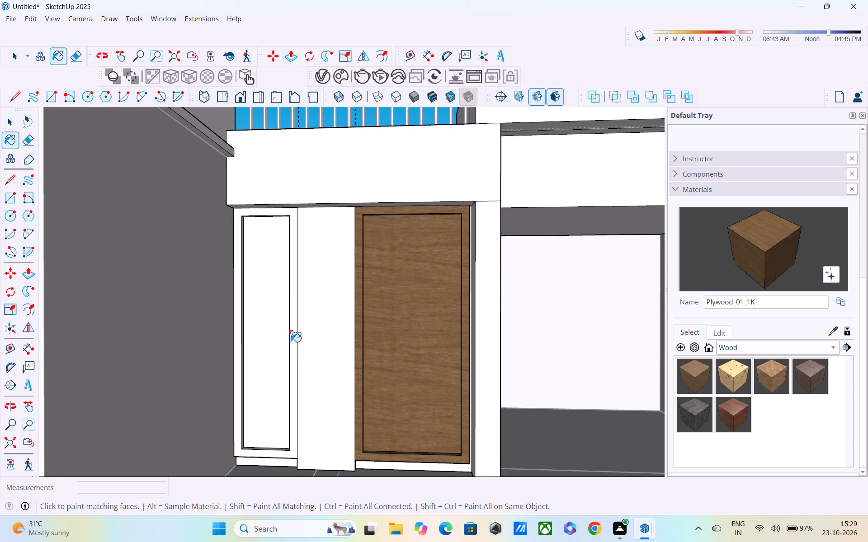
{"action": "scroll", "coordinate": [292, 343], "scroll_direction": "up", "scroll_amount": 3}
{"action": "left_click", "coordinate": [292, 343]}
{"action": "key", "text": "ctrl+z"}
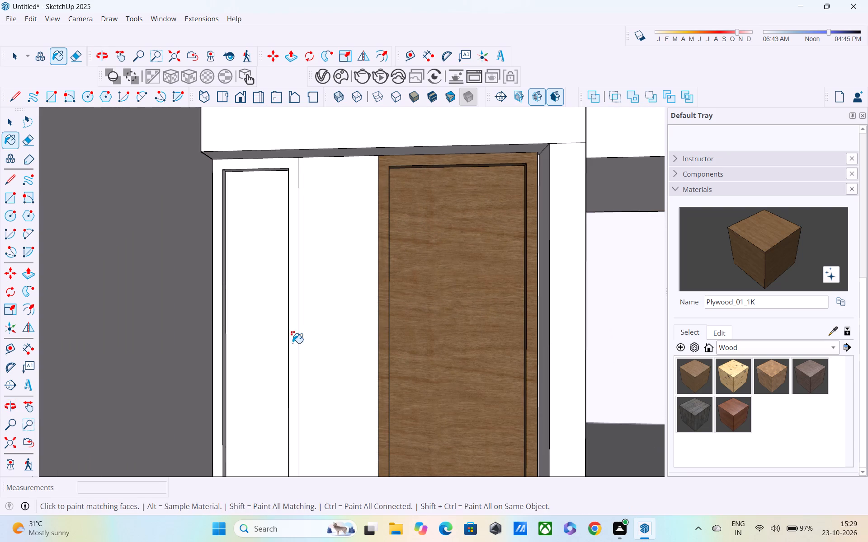
Select the narrow panel's frame border and paint it with Plywood_01_1K.
{"action": "key", "text": "space"}
{"action": "double_click", "coordinate": [351, 333]}
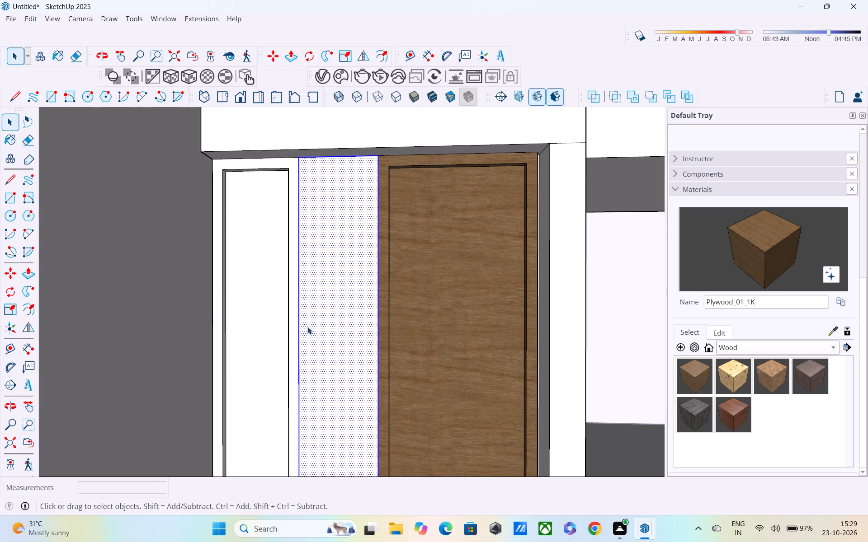
{"action": "double_click", "coordinate": [295, 312]}
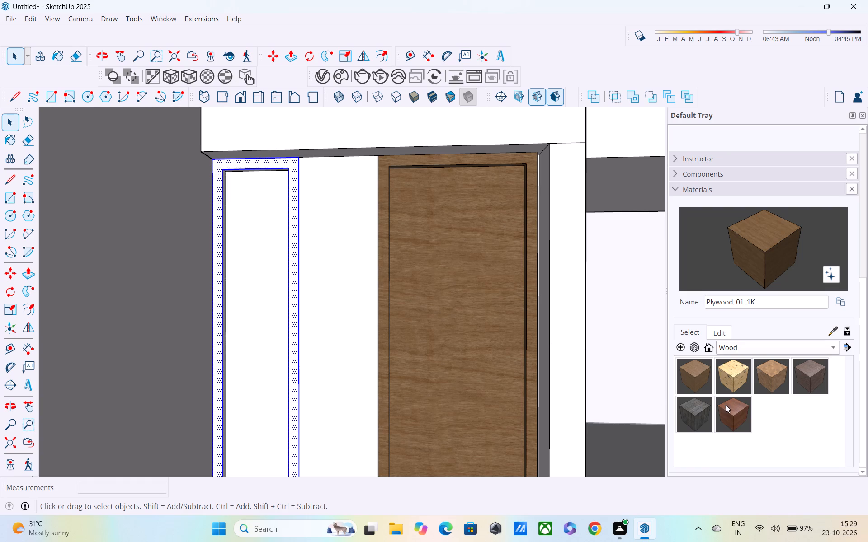
{"action": "left_click", "coordinate": [699, 377]}
{"action": "left_click", "coordinate": [291, 294]}
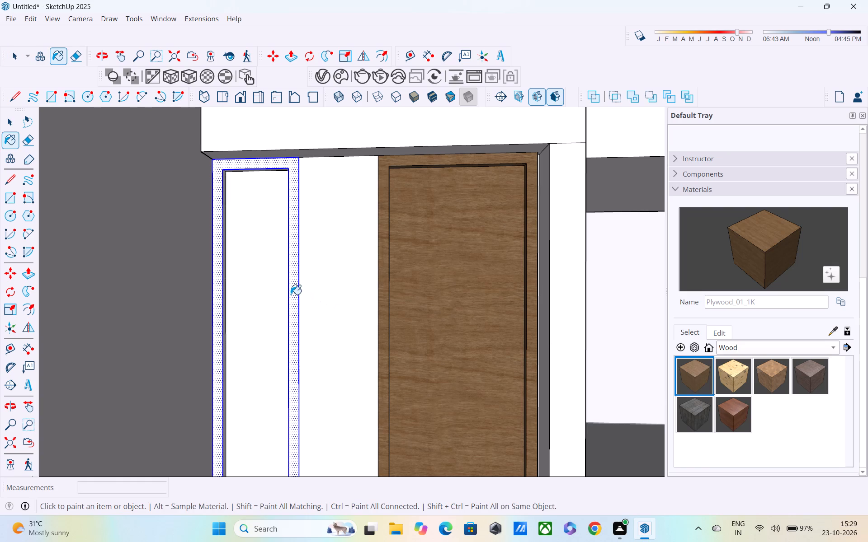
Clear the selection and examine the painted panels and the projecting beam above them from several angles.
{"action": "scroll", "coordinate": [295, 325], "scroll_direction": "down", "scroll_amount": 10}
{"action": "key", "text": "space"}
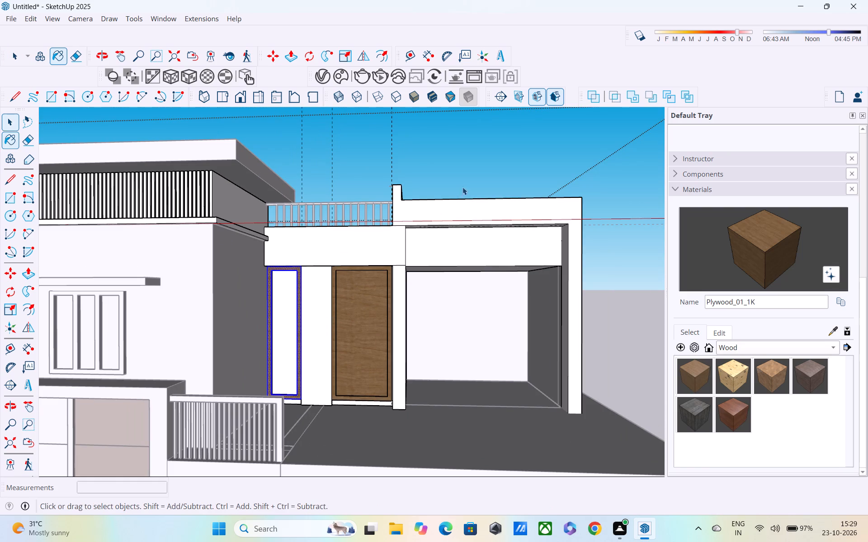
{"action": "left_click", "coordinate": [483, 160]}
{"action": "scroll", "coordinate": [363, 355], "scroll_direction": "down", "scroll_amount": 1}
{"action": "scroll", "coordinate": [268, 372], "scroll_direction": "down", "scroll_amount": 3}
{"action": "middle_click_drag", "start_coordinate": [292, 356], "coordinate": [263, 355]}
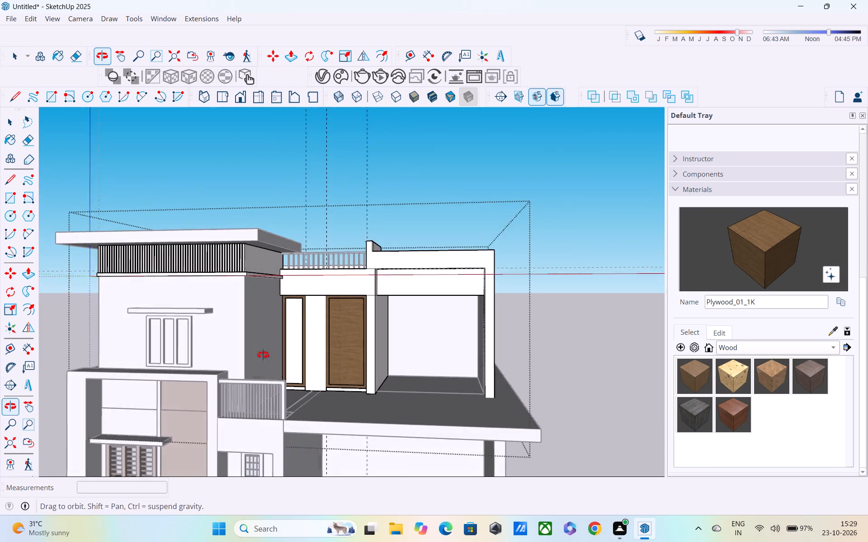
{"action": "middle_click_drag", "start_coordinate": [263, 355], "coordinate": [253, 359]}
{"action": "scroll", "coordinate": [262, 359], "scroll_direction": "up", "scroll_amount": 2}
{"action": "scroll", "coordinate": [349, 344], "scroll_direction": "up", "scroll_amount": 4}
{"action": "scroll", "coordinate": [361, 391], "scroll_direction": "up", "scroll_amount": 5}
{"action": "middle_click_drag", "start_coordinate": [365, 423], "coordinate": [365, 391]}
{"action": "scroll", "coordinate": [365, 391], "scroll_direction": "up", "scroll_amount": 1}
{"action": "scroll", "coordinate": [365, 390], "scroll_direction": "down", "scroll_amount": 11}
{"action": "middle_click_drag", "start_coordinate": [370, 416], "coordinate": [440, 397]}
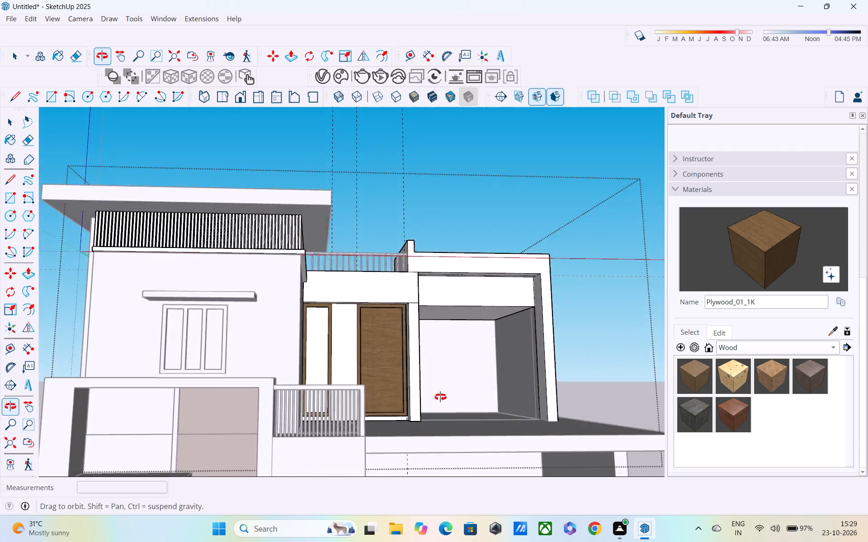
{"action": "middle_click_drag", "start_coordinate": [440, 397], "coordinate": [346, 463]}
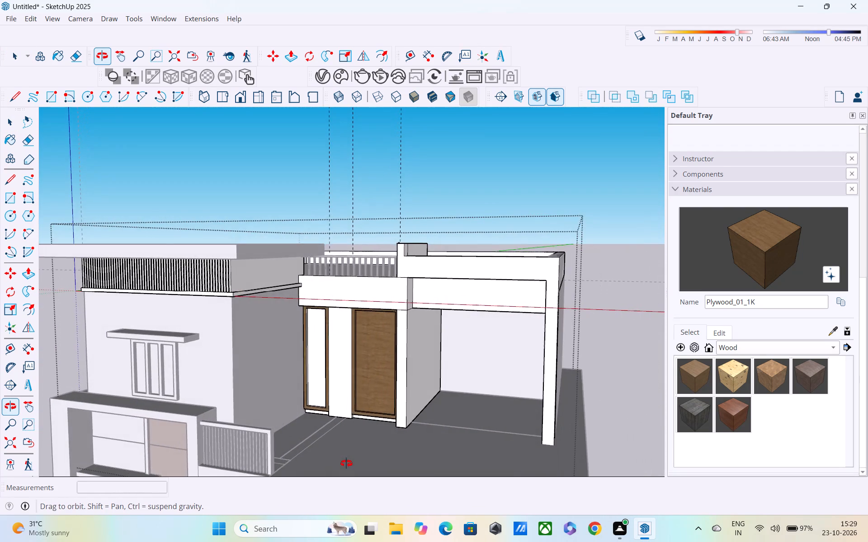
{"action": "middle_click_drag", "start_coordinate": [346, 463], "coordinate": [354, 455]}
{"action": "scroll", "coordinate": [359, 443], "scroll_direction": "down", "scroll_amount": 3}
{"action": "middle_click_drag", "start_coordinate": [342, 412], "coordinate": [339, 322]}
{"action": "scroll", "coordinate": [339, 322], "scroll_direction": "up", "scroll_amount": 10}
{"action": "middle_click_drag", "start_coordinate": [346, 340], "coordinate": [347, 289]}
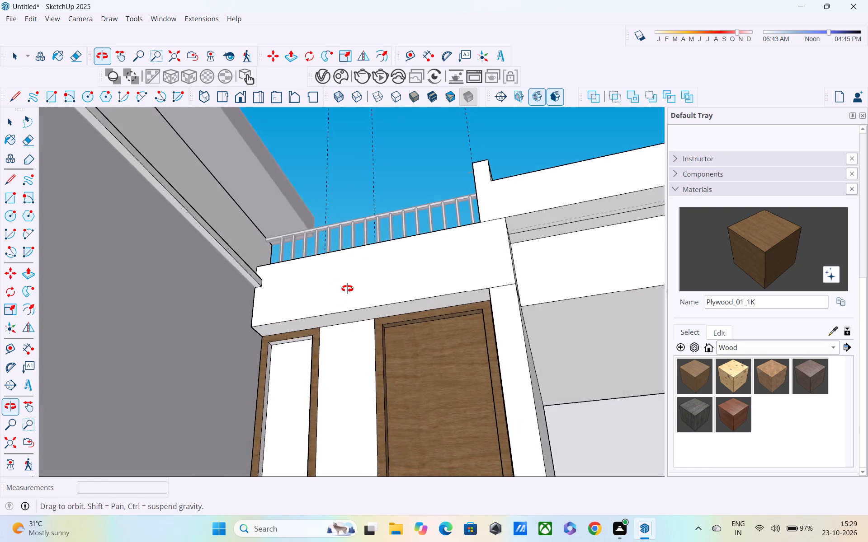
{"action": "middle_click_drag", "start_coordinate": [347, 289], "coordinate": [349, 280]}
{"action": "scroll", "coordinate": [354, 294], "scroll_direction": "up", "scroll_amount": 7}
{"action": "middle_click_drag", "start_coordinate": [354, 311], "coordinate": [220, 337]}
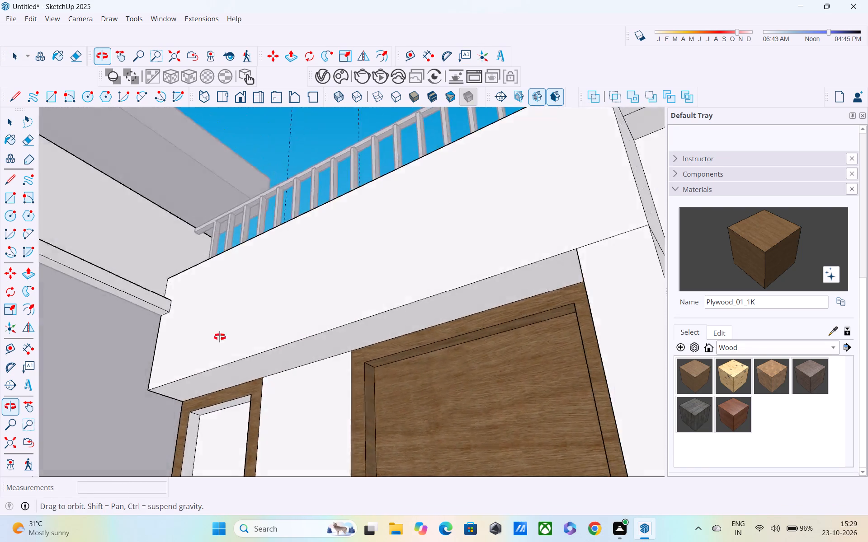
{"action": "middle_click_drag", "start_coordinate": [220, 337], "coordinate": [340, 370]}
{"action": "scroll", "coordinate": [340, 370], "scroll_direction": "down", "scroll_amount": 4}
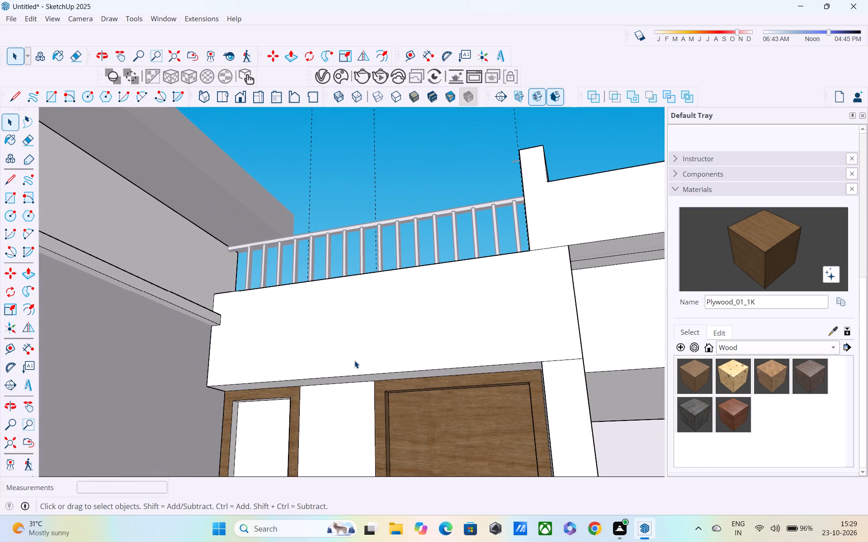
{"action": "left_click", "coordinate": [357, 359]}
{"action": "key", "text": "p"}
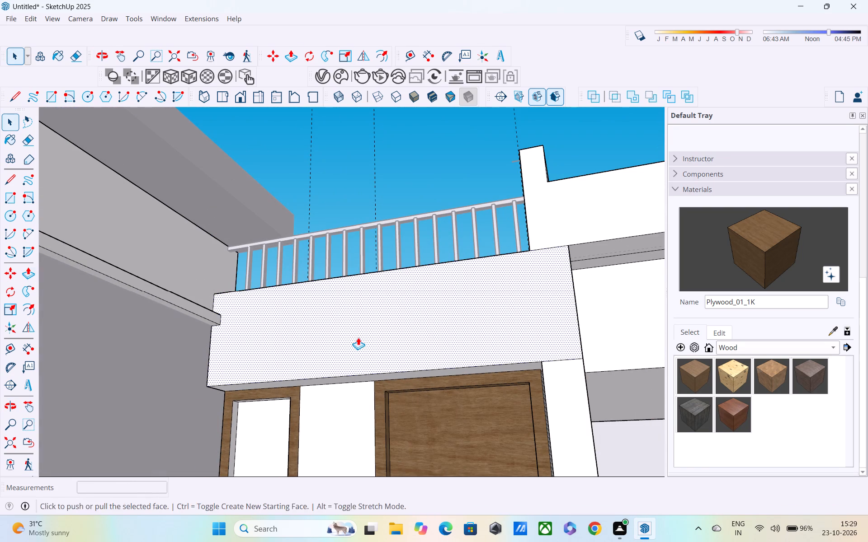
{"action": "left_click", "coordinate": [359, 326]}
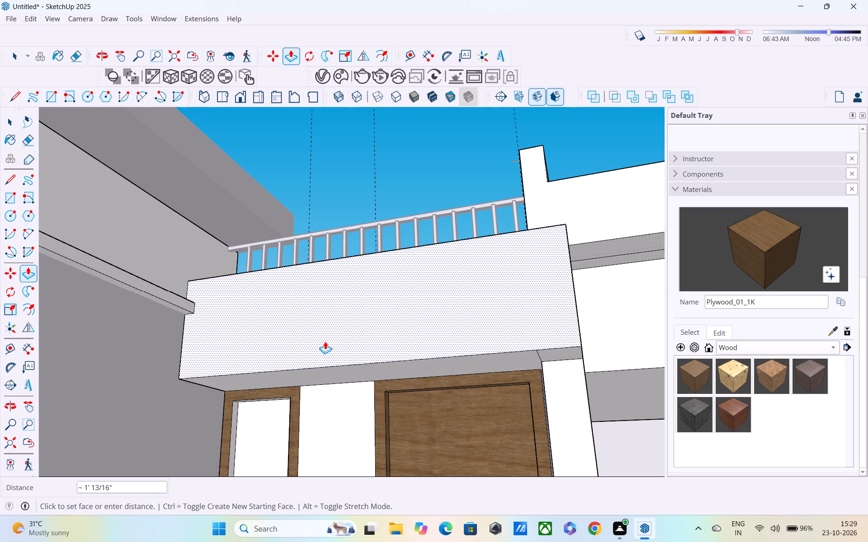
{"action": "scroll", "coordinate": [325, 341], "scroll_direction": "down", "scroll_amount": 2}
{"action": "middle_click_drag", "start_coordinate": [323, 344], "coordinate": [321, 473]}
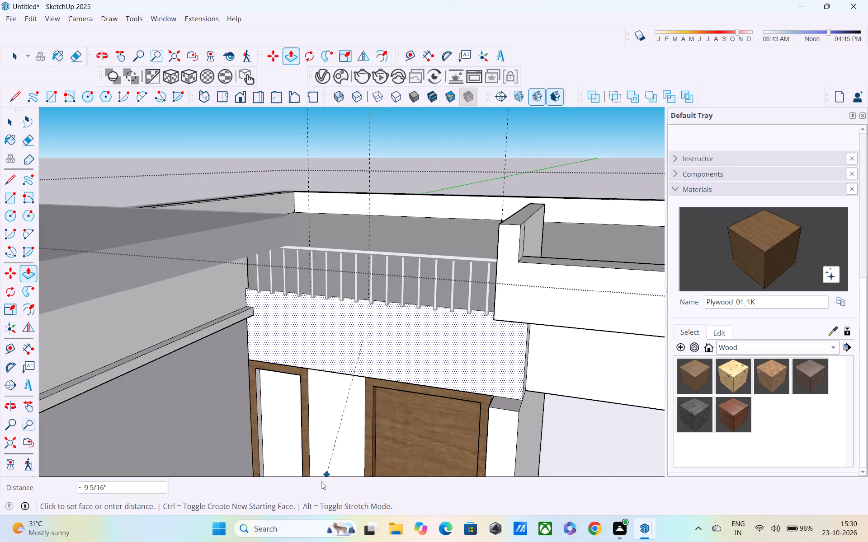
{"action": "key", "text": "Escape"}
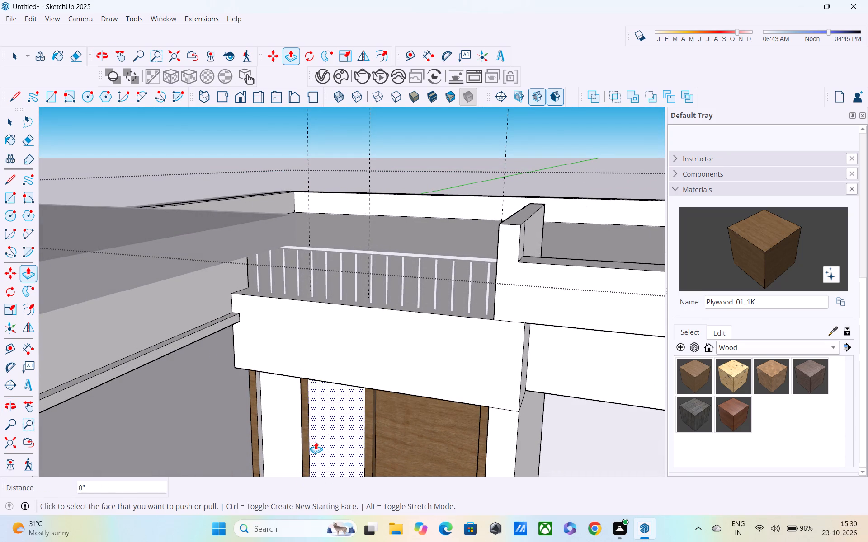
Push/Pull the front face of the projecting beam above the wood panels outward about 3 5/16".
{"action": "middle_click_drag", "start_coordinate": [334, 412], "coordinate": [380, 215]}
{"action": "left_click", "coordinate": [314, 360]}
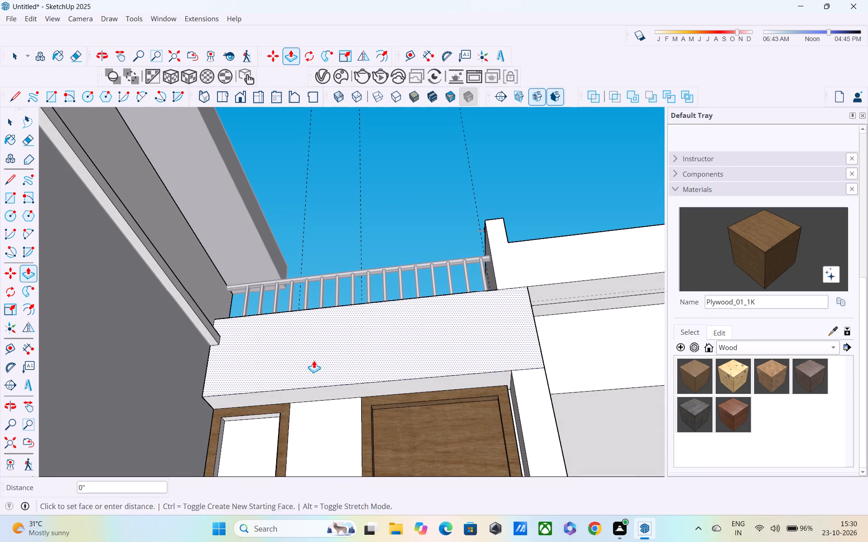
{"action": "left_click", "coordinate": [295, 364]}
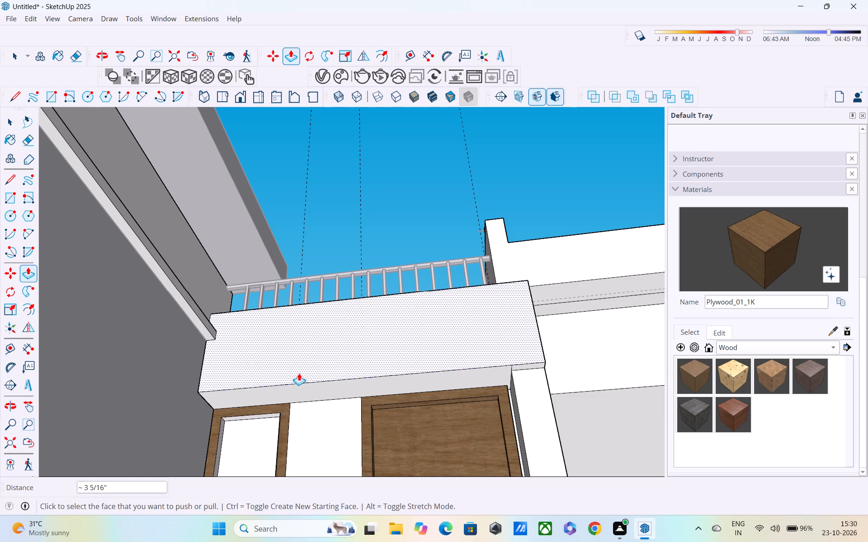
Push/Pull the recessed beam face over the adjoining open bay outward about 6 11/16".
{"action": "scroll", "coordinate": [290, 360], "scroll_direction": "down", "scroll_amount": 5}
{"action": "middle_click_drag", "start_coordinate": [291, 372], "coordinate": [293, 307]}
{"action": "middle_click_drag", "start_coordinate": [299, 326], "coordinate": [302, 342]}
{"action": "middle_click_drag", "start_coordinate": [303, 343], "coordinate": [303, 485], "text": "shift"}
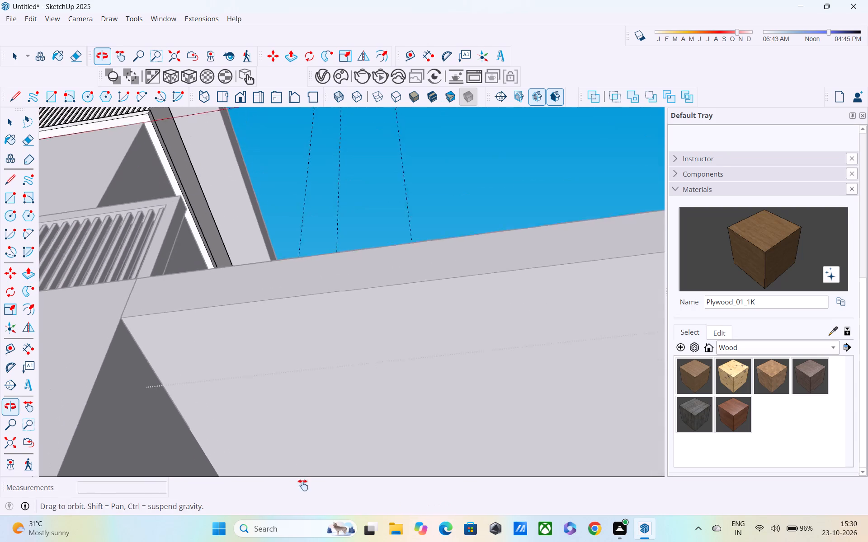
{"action": "middle_click_drag", "start_coordinate": [303, 485], "coordinate": [300, 525], "text": "shift"}
{"action": "scroll", "coordinate": [328, 313], "scroll_direction": "down", "scroll_amount": 3}
{"action": "middle_click_drag", "start_coordinate": [346, 294], "coordinate": [346, 395]}
{"action": "scroll", "coordinate": [347, 398], "scroll_direction": "up", "scroll_amount": 4}
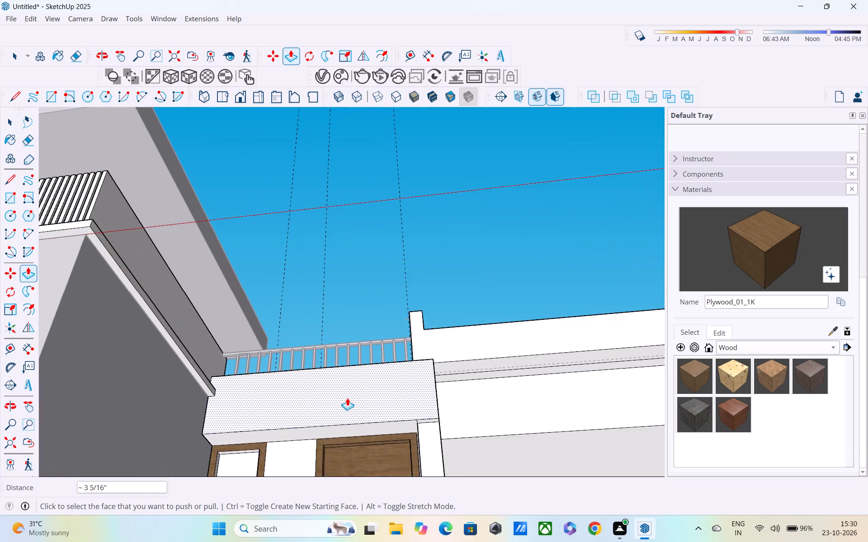
{"action": "middle_click_drag", "start_coordinate": [360, 412], "coordinate": [294, 443]}
{"action": "scroll", "coordinate": [294, 443], "scroll_direction": "up", "scroll_amount": 1}
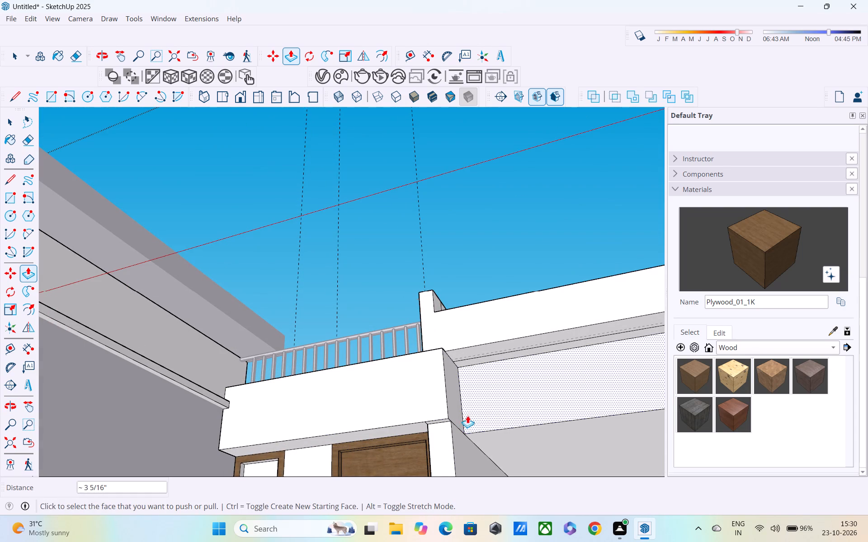
{"action": "left_click", "coordinate": [510, 404]}
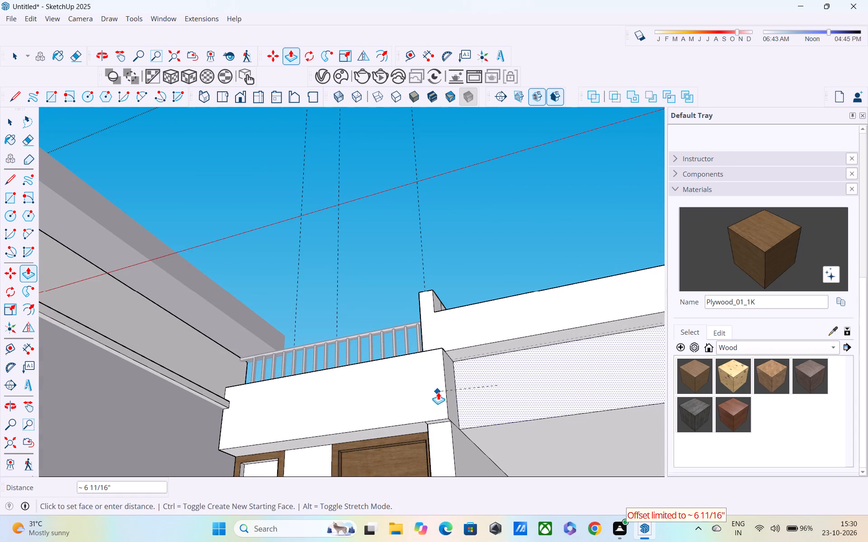
{"action": "left_click", "coordinate": [448, 389]}
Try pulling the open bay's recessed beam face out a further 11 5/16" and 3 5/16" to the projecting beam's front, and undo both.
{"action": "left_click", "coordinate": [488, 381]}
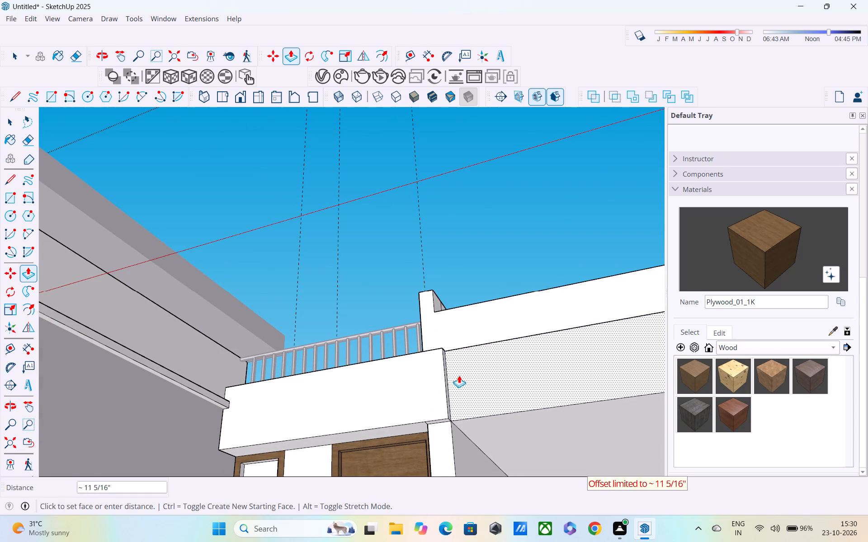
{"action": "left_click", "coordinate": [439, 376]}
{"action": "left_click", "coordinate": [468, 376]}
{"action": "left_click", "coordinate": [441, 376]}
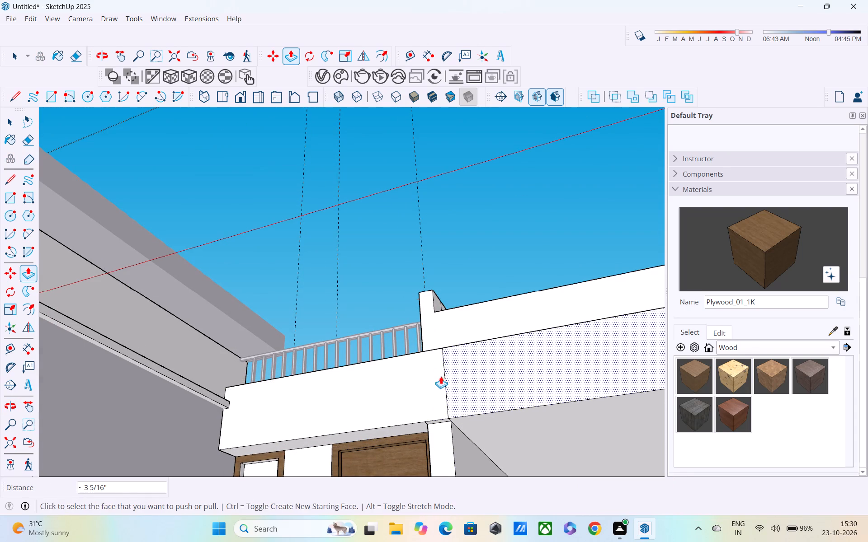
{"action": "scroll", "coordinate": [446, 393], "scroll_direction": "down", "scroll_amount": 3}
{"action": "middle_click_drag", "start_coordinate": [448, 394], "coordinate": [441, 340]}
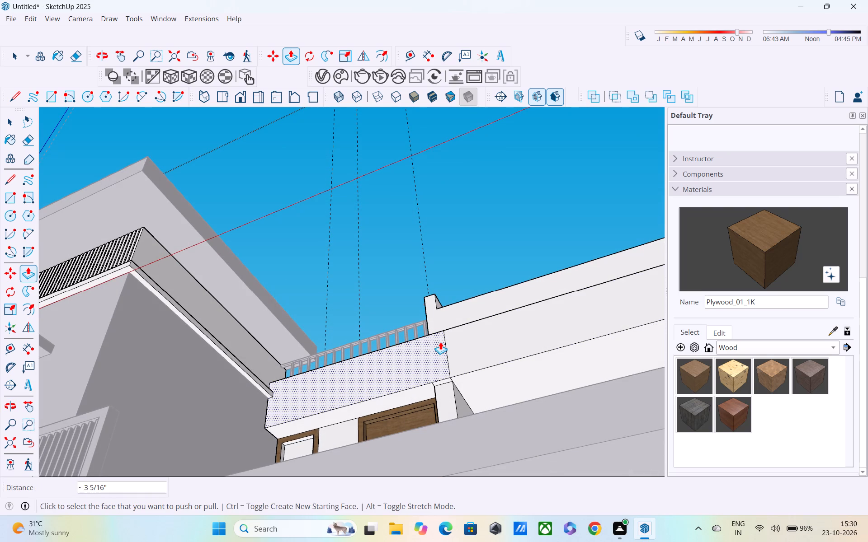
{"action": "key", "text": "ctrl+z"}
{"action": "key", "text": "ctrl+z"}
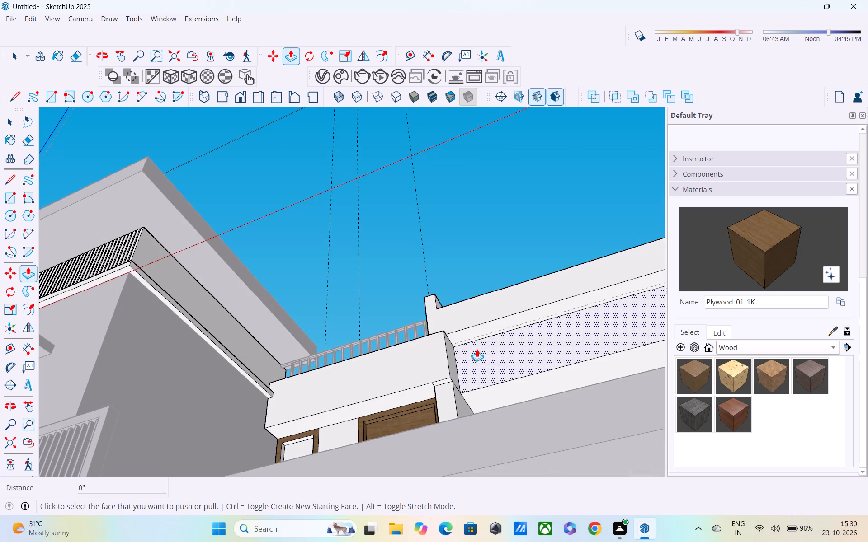
Erase the short seam edge on the projecting beam's underside beside the pillar top.
{"action": "scroll", "coordinate": [477, 349], "scroll_direction": "down", "scroll_amount": 1}
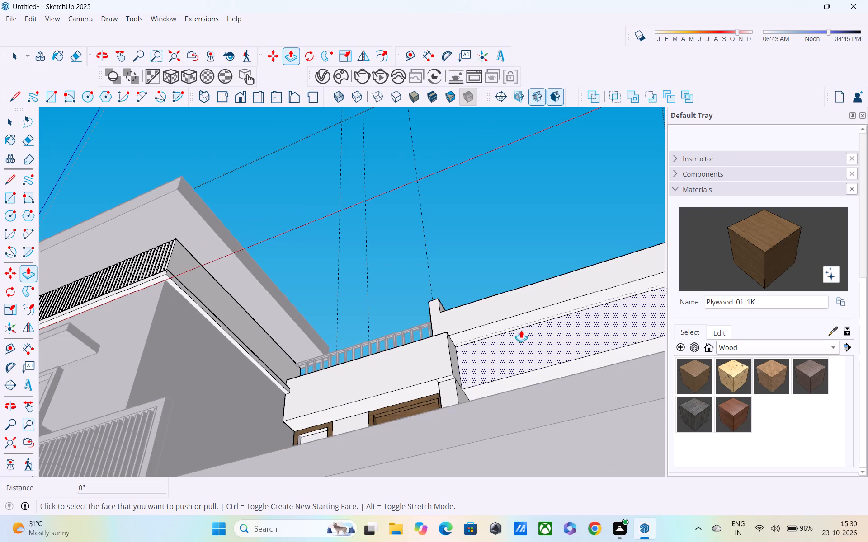
{"action": "middle_click_drag", "start_coordinate": [513, 338], "coordinate": [502, 437]}
{"action": "scroll", "coordinate": [498, 408], "scroll_direction": "down", "scroll_amount": 2}
{"action": "middle_click_drag", "start_coordinate": [496, 407], "coordinate": [472, 363]}
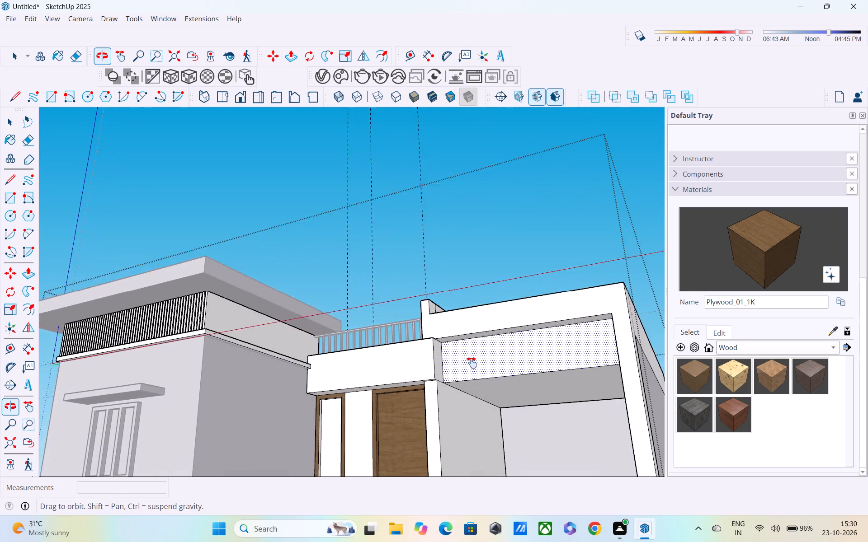
{"action": "middle_click_drag", "start_coordinate": [472, 363], "coordinate": [456, 324]}
{"action": "middle_click_drag", "start_coordinate": [455, 324], "coordinate": [430, 280]}
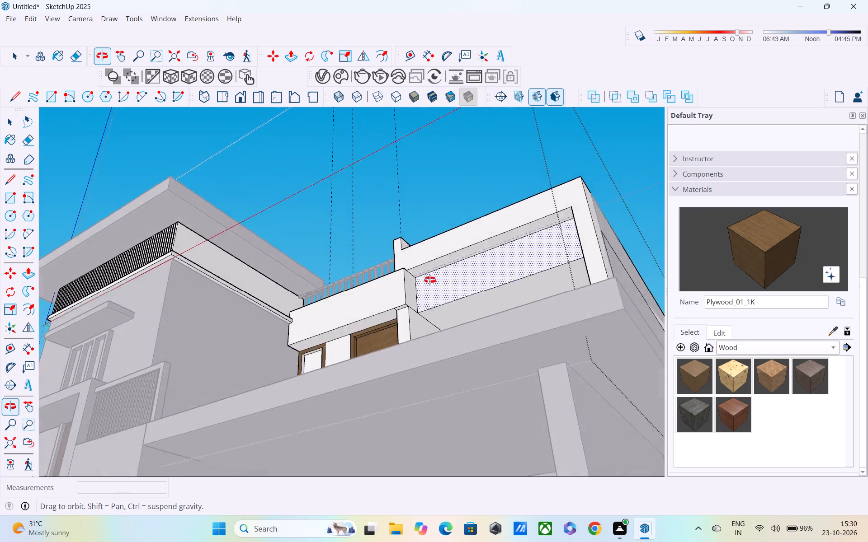
{"action": "middle_click_drag", "start_coordinate": [430, 280], "coordinate": [362, 288]}
{"action": "scroll", "coordinate": [363, 310], "scroll_direction": "up", "scroll_amount": 1}
{"action": "scroll", "coordinate": [363, 310], "scroll_direction": "down", "scroll_amount": 1}
{"action": "scroll", "coordinate": [363, 310], "scroll_direction": "up", "scroll_amount": 7}
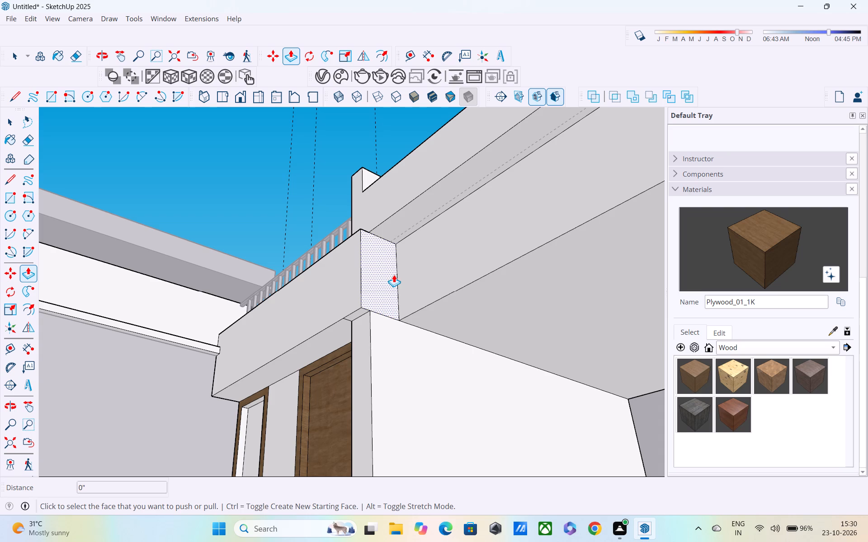
{"action": "middle_click_drag", "start_coordinate": [396, 280], "coordinate": [336, 304]}
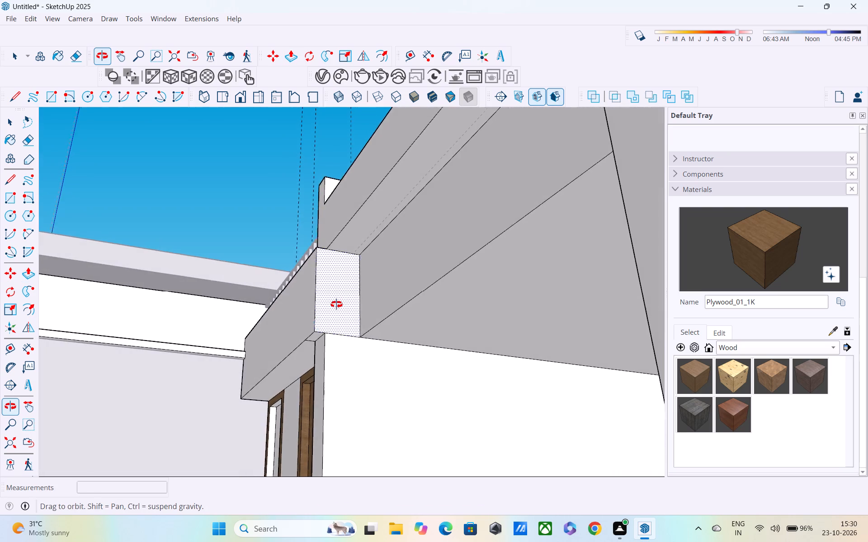
{"action": "middle_click_drag", "start_coordinate": [336, 304], "coordinate": [331, 306]}
{"action": "scroll", "coordinate": [295, 350], "scroll_direction": "up", "scroll_amount": 4}
{"action": "key", "text": "e"}
{"action": "scroll", "coordinate": [317, 308], "scroll_direction": "down", "scroll_amount": 1}
{"action": "scroll", "coordinate": [310, 335], "scroll_direction": "up", "scroll_amount": 4}
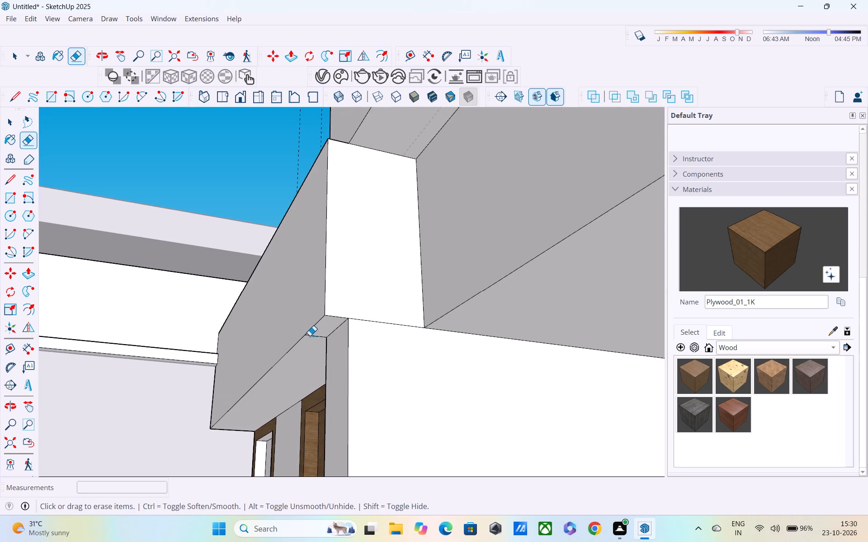
{"action": "left_click", "coordinate": [317, 337]}
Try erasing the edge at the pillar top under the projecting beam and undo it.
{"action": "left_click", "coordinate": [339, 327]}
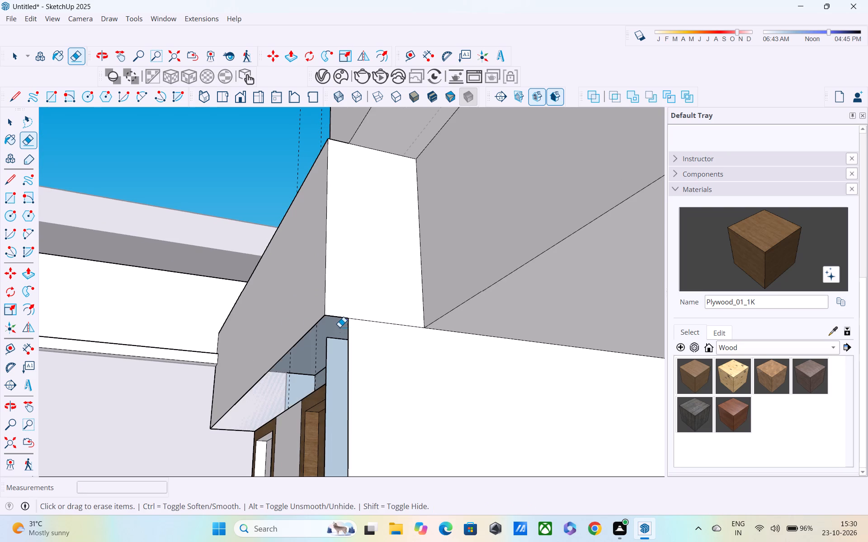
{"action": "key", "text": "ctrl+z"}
Draw a horizontal rectangle under the open bay's beam, from the projecting beam's lower corner to the ceiling's far back corner.
{"action": "scroll", "coordinate": [340, 336], "scroll_direction": "down", "scroll_amount": 3}
{"action": "middle_click_drag", "start_coordinate": [339, 337], "coordinate": [336, 337]}
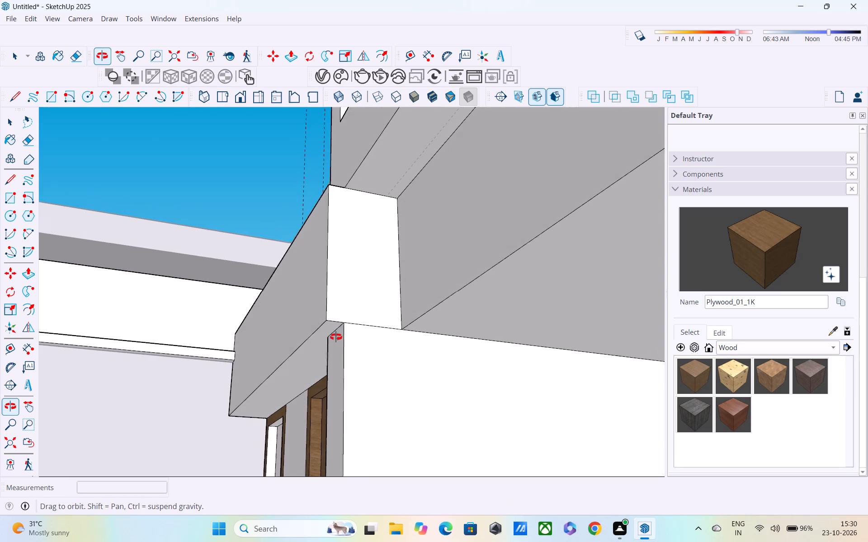
{"action": "middle_click_drag", "start_coordinate": [336, 337], "coordinate": [322, 355]}
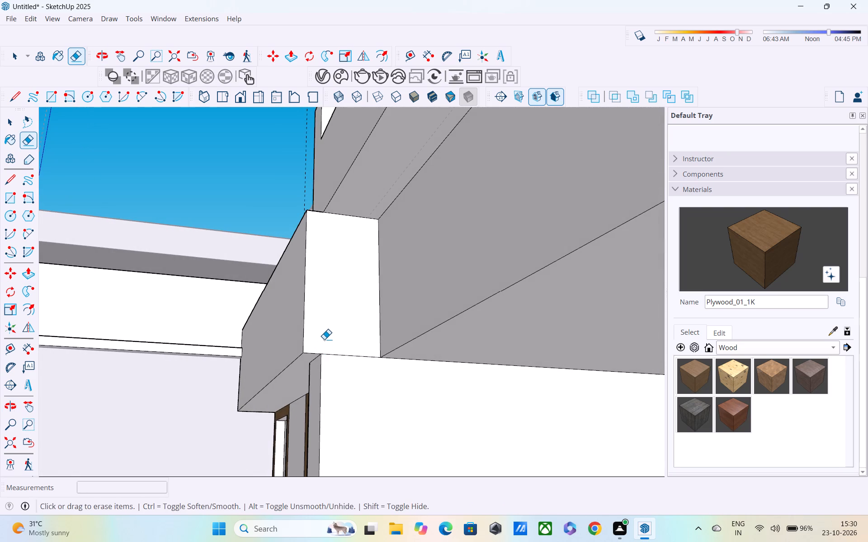
{"action": "key", "text": "r"}
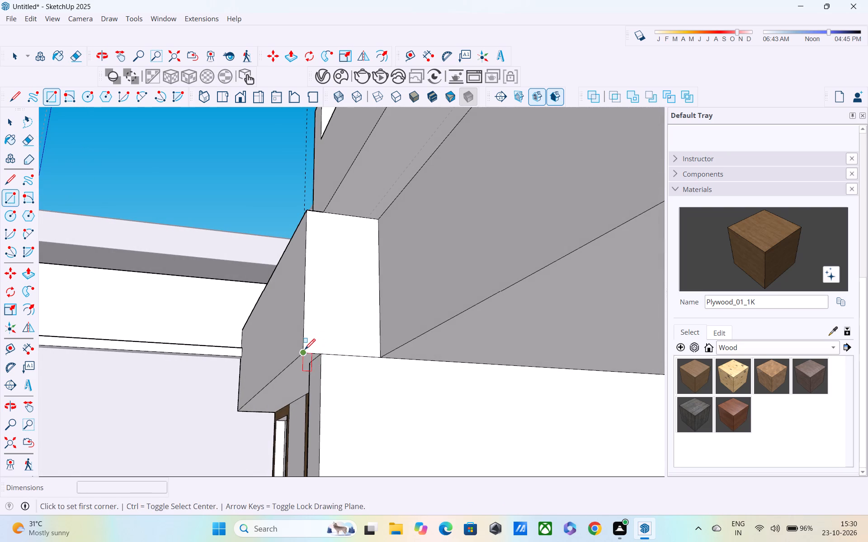
{"action": "left_click", "coordinate": [305, 350]}
{"action": "scroll", "coordinate": [381, 360], "scroll_direction": "down", "scroll_amount": 9}
{"action": "middle_click_drag", "start_coordinate": [414, 363], "coordinate": [414, 363]}
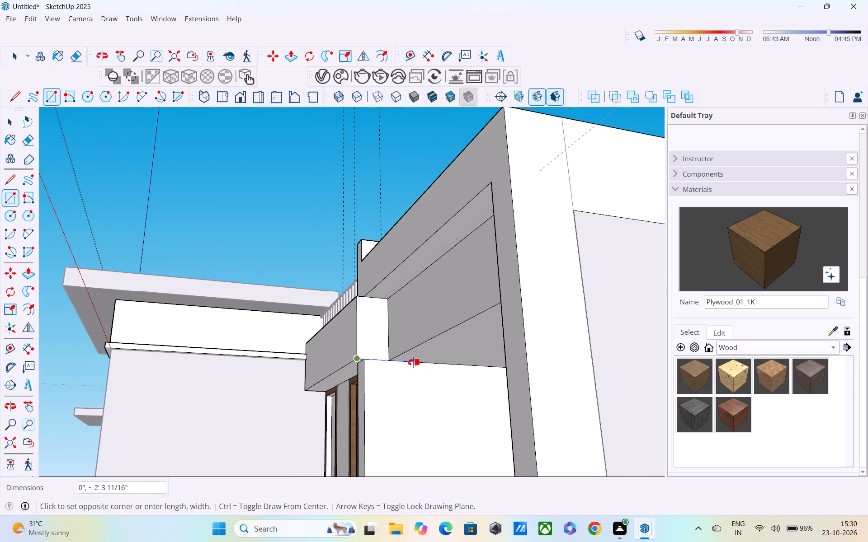
{"action": "middle_click_drag", "start_coordinate": [414, 363], "coordinate": [298, 309]}
{"action": "middle_click_drag", "start_coordinate": [317, 310], "coordinate": [651, 333]}
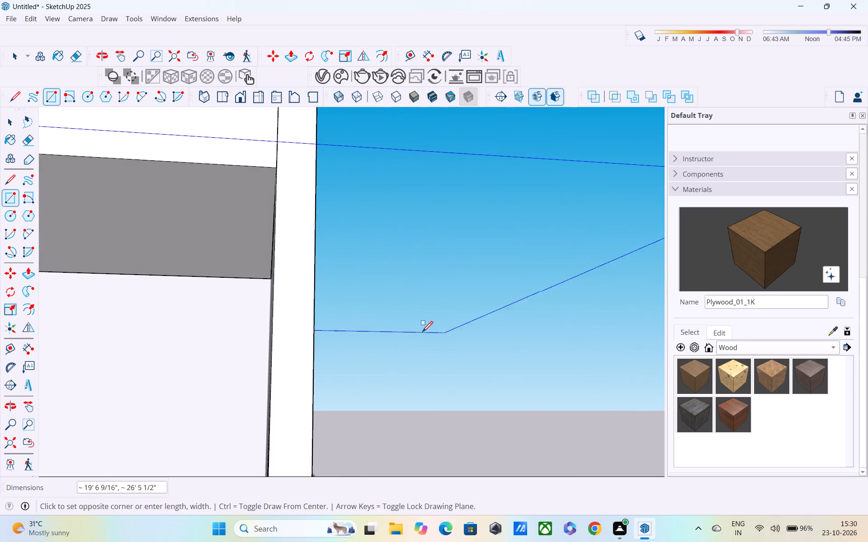
{"action": "middle_click_drag", "start_coordinate": [363, 332], "coordinate": [659, 318], "text": "shift"}
{"action": "scroll", "coordinate": [280, 322], "scroll_direction": "down", "scroll_amount": 4}
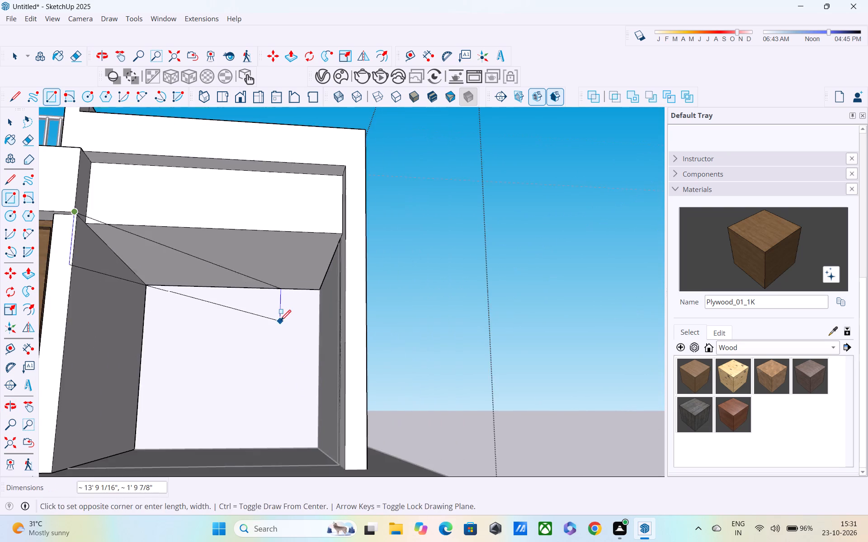
{"action": "middle_click_drag", "start_coordinate": [280, 316], "coordinate": [393, 315], "text": "shift"}
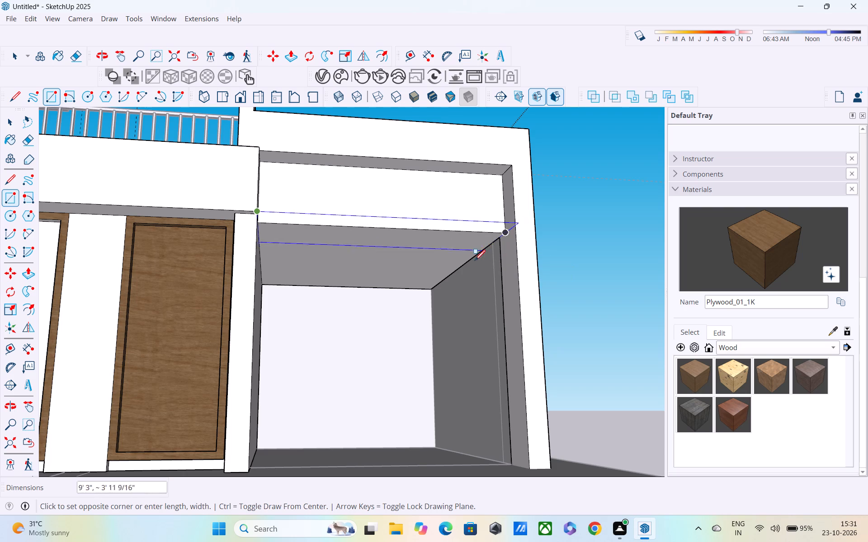
{"action": "left_click", "coordinate": [431, 288]}
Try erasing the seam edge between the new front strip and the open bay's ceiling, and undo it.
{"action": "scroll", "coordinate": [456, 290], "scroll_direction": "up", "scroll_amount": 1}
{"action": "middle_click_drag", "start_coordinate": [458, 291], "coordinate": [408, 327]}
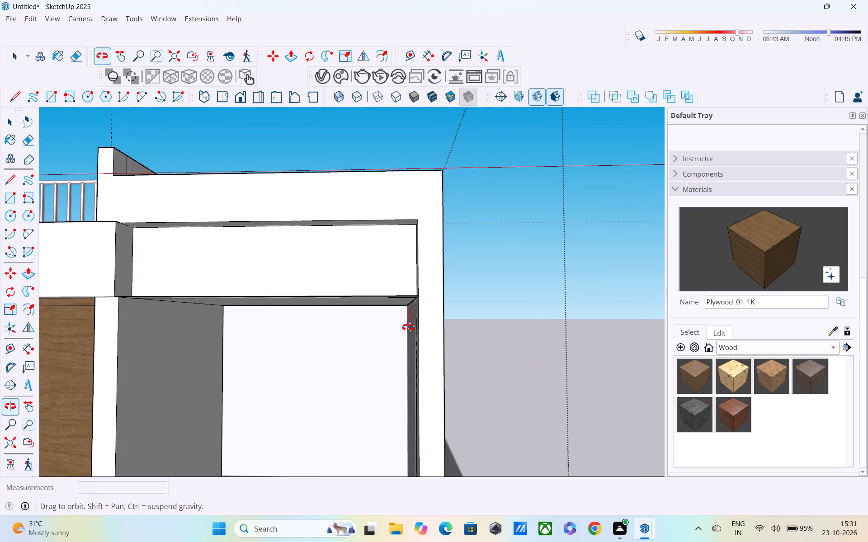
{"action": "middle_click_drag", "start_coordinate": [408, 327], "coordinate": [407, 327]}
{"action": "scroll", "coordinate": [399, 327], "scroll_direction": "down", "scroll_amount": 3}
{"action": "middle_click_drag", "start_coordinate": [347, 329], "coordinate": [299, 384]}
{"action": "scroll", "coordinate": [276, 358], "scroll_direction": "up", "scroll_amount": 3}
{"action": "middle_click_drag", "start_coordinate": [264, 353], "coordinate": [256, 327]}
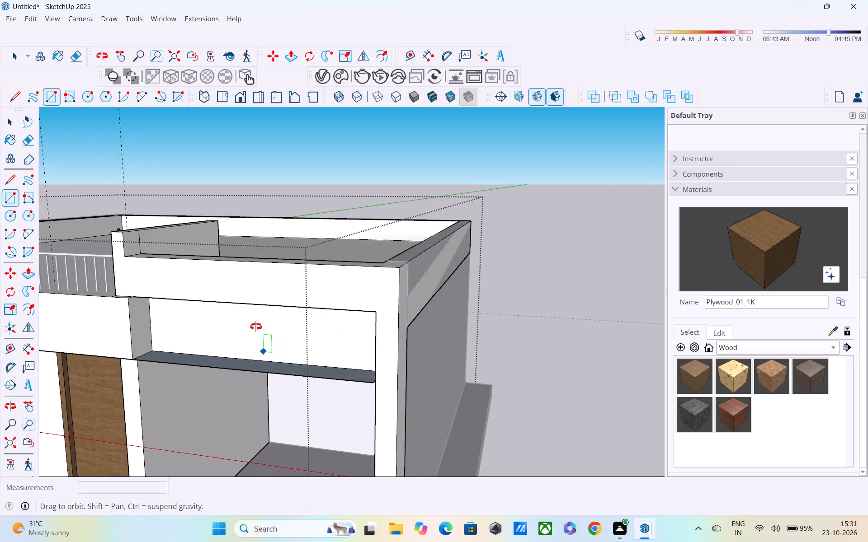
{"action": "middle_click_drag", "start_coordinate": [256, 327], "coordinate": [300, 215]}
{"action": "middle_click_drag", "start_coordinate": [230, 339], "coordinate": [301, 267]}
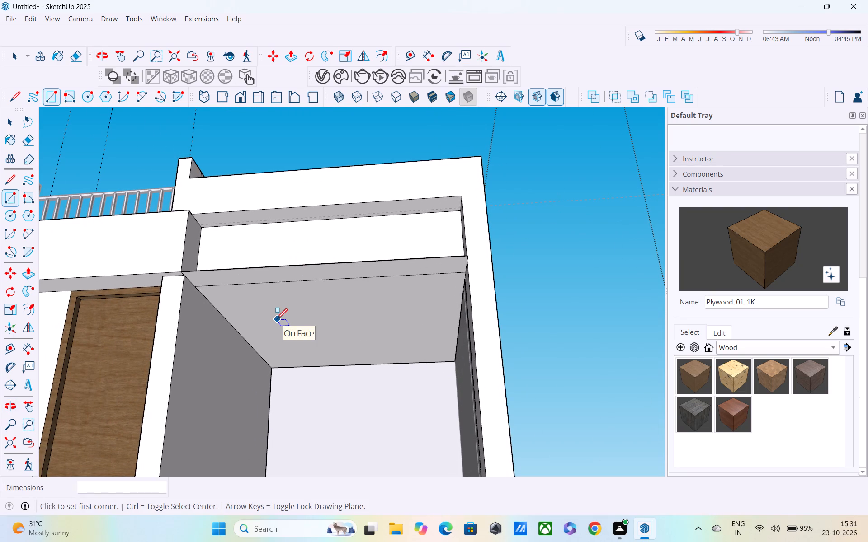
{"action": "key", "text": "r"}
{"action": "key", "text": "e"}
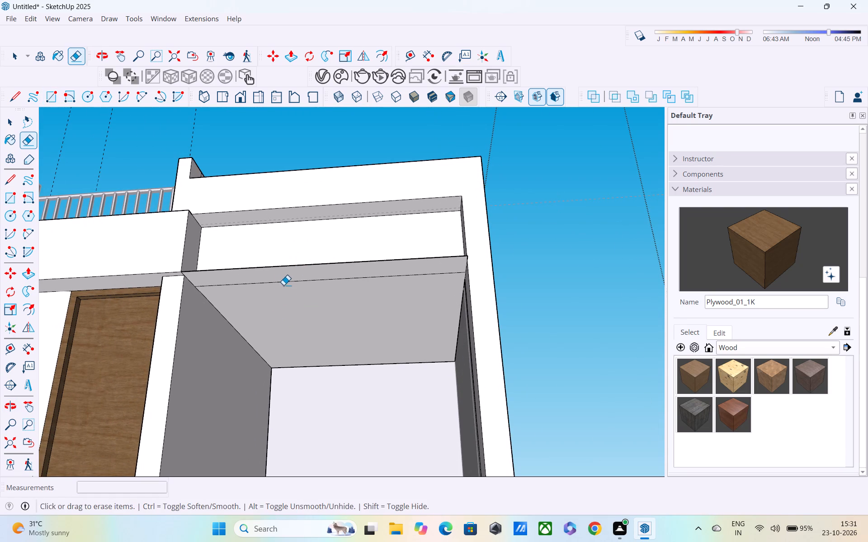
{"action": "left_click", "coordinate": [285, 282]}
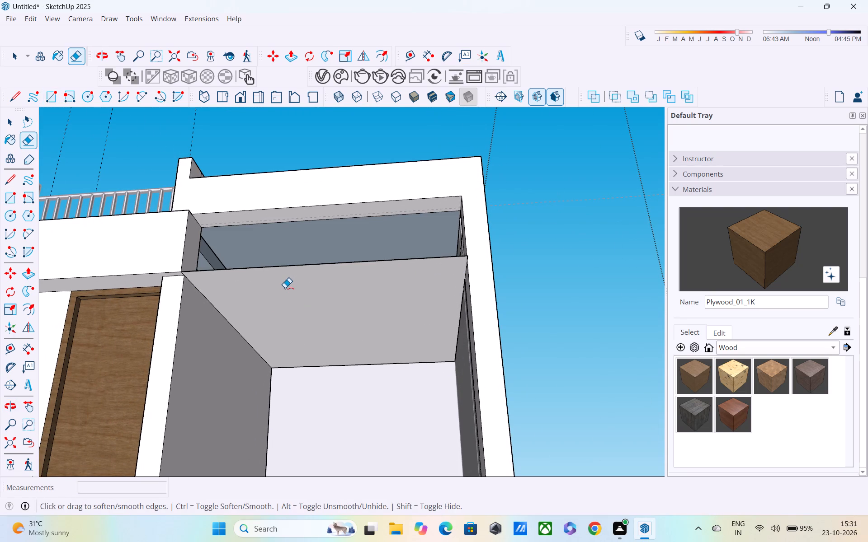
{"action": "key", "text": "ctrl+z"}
Examine the new strip below the open bay's recessed beam face from above and below.
{"action": "middle_click_drag", "start_coordinate": [285, 289], "coordinate": [281, 237]}
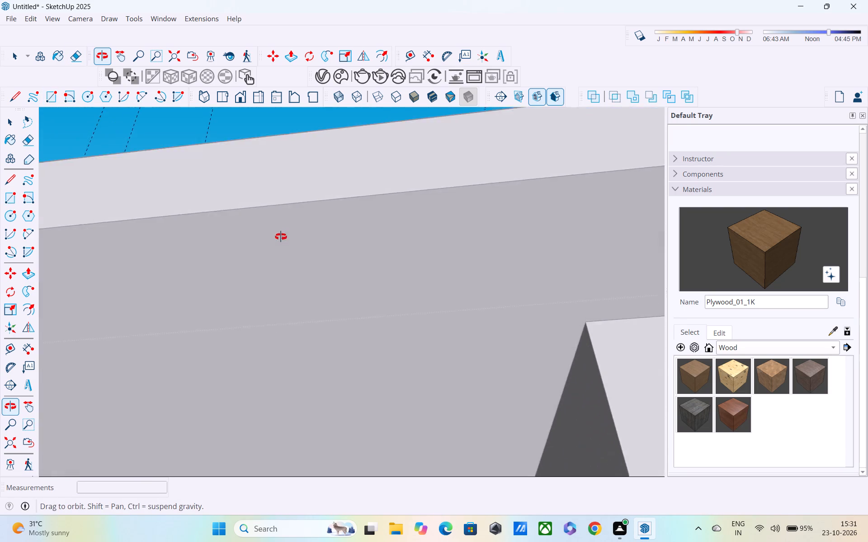
{"action": "middle_click_drag", "start_coordinate": [281, 237], "coordinate": [291, 292]}
{"action": "scroll", "coordinate": [286, 291], "scroll_direction": "up", "scroll_amount": 4}
{"action": "middle_click_drag", "start_coordinate": [279, 288], "coordinate": [281, 359]}
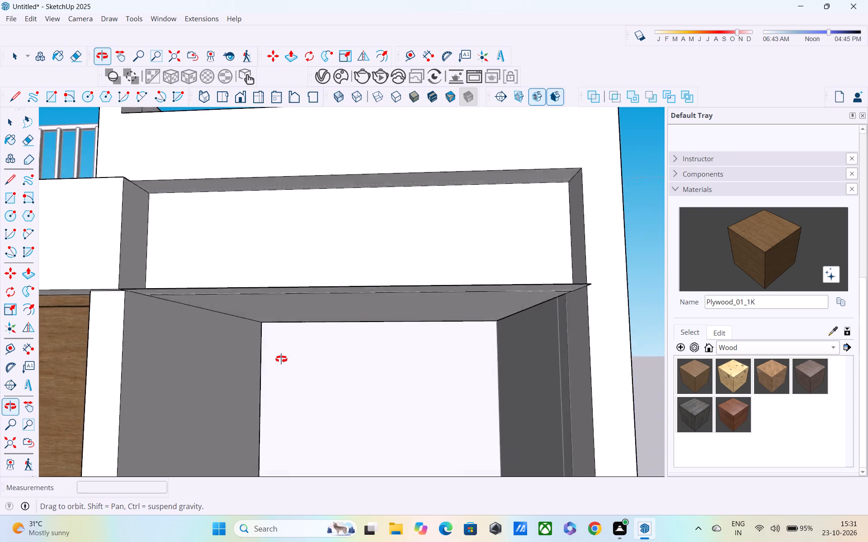
{"action": "middle_click_drag", "start_coordinate": [281, 359], "coordinate": [281, 360]}
{"action": "middle_click_drag", "start_coordinate": [281, 360], "coordinate": [290, 415]}
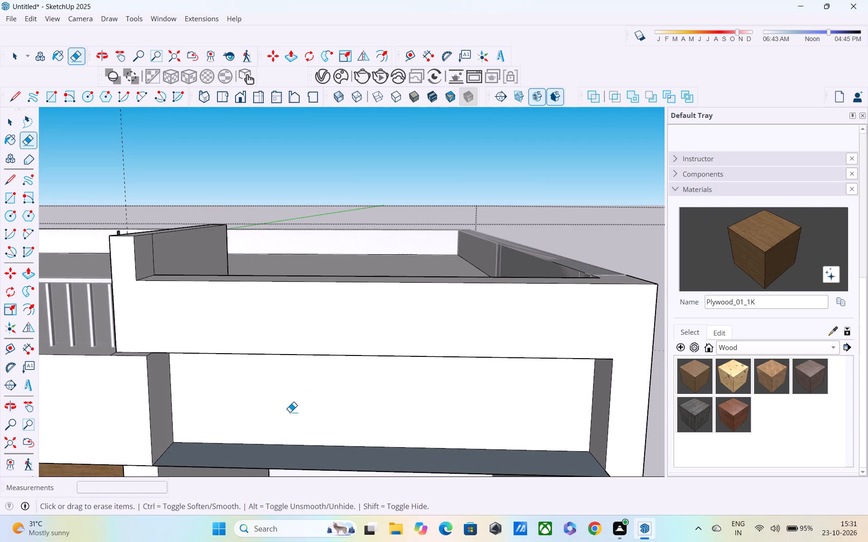
{"action": "scroll", "coordinate": [290, 412], "scroll_direction": "up", "scroll_amount": 1}
{"action": "middle_click_drag", "start_coordinate": [289, 412], "coordinate": [283, 351]}
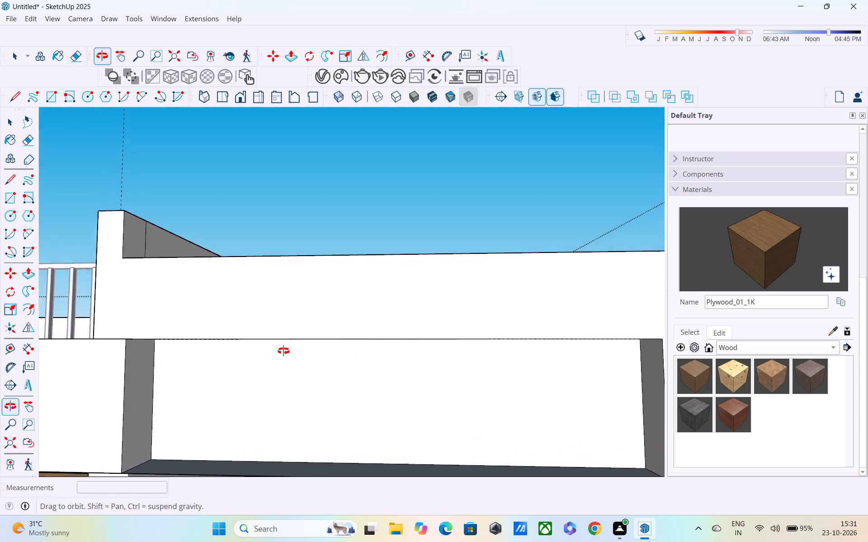
{"action": "middle_click_drag", "start_coordinate": [283, 351], "coordinate": [284, 350]}
{"action": "scroll", "coordinate": [286, 355], "scroll_direction": "down", "scroll_amount": 4}
{"action": "middle_click_drag", "start_coordinate": [283, 387], "coordinate": [148, 387]}
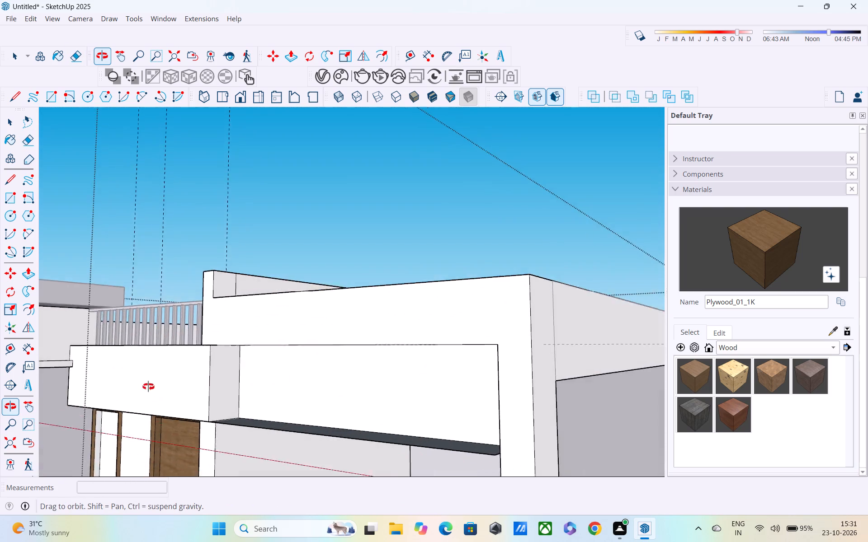
{"action": "middle_click_drag", "start_coordinate": [148, 387], "coordinate": [242, 431]}
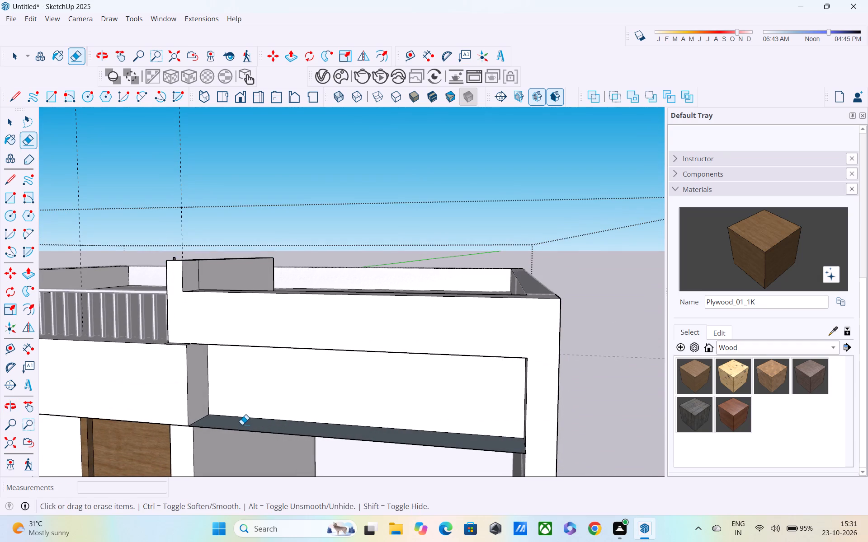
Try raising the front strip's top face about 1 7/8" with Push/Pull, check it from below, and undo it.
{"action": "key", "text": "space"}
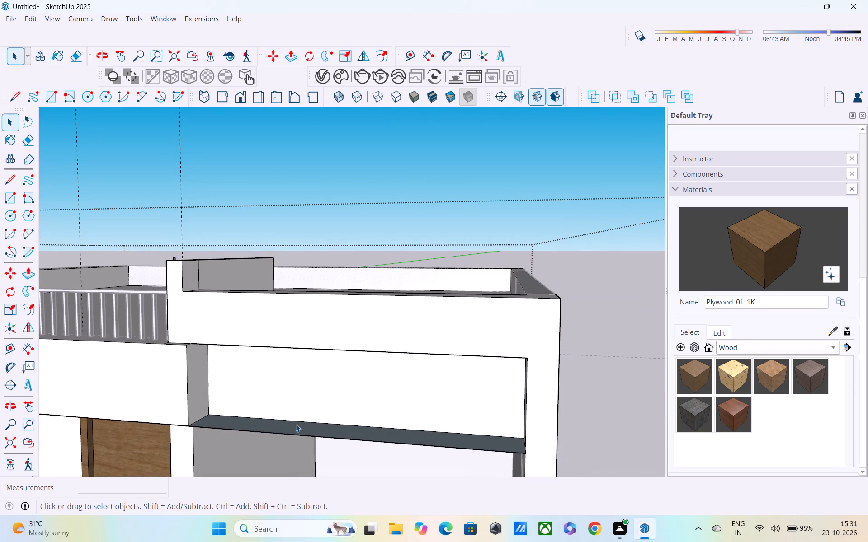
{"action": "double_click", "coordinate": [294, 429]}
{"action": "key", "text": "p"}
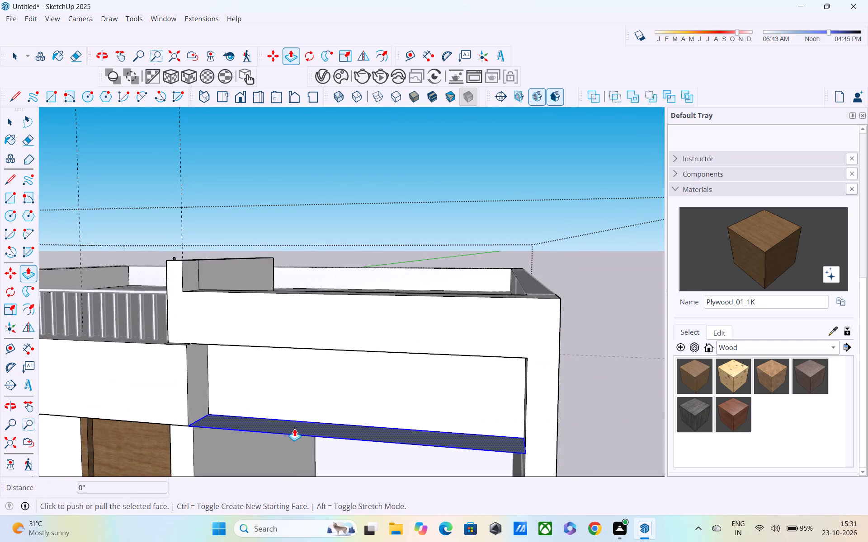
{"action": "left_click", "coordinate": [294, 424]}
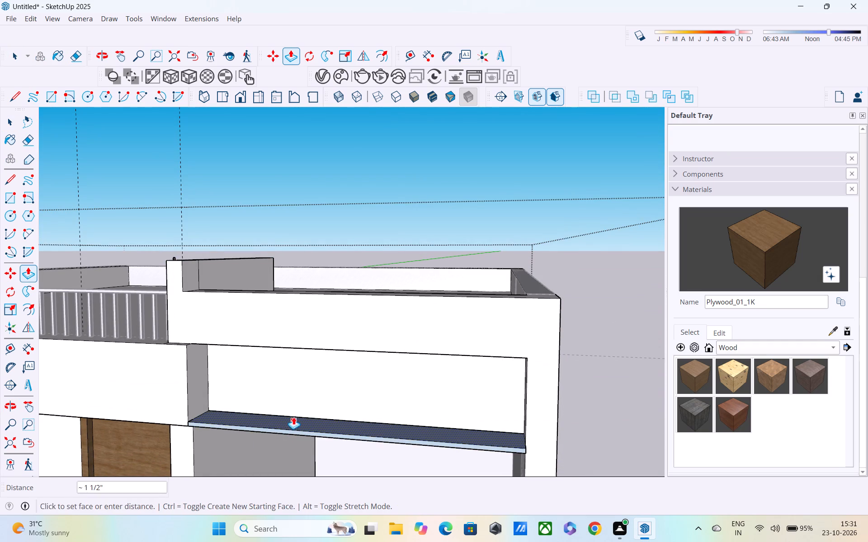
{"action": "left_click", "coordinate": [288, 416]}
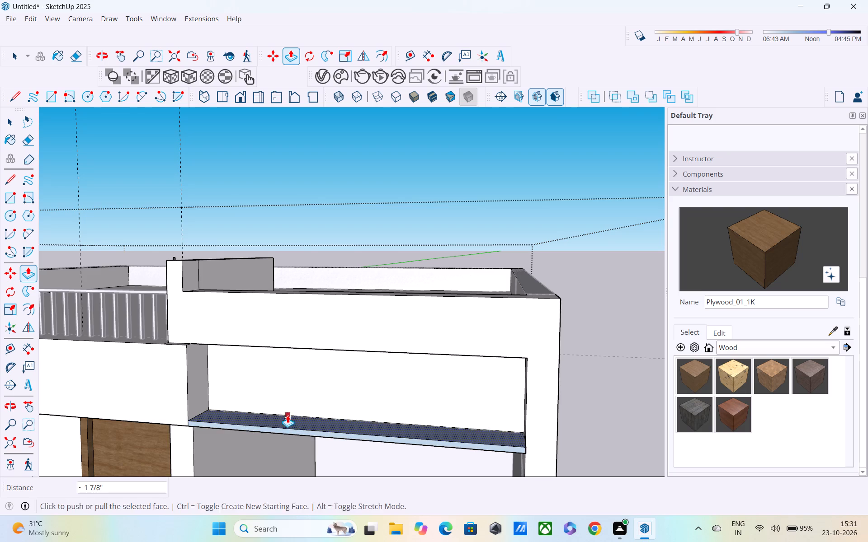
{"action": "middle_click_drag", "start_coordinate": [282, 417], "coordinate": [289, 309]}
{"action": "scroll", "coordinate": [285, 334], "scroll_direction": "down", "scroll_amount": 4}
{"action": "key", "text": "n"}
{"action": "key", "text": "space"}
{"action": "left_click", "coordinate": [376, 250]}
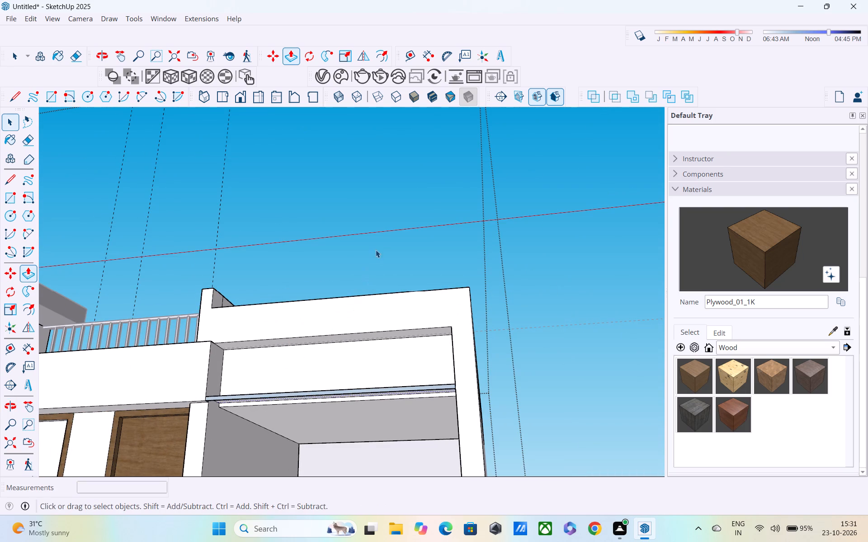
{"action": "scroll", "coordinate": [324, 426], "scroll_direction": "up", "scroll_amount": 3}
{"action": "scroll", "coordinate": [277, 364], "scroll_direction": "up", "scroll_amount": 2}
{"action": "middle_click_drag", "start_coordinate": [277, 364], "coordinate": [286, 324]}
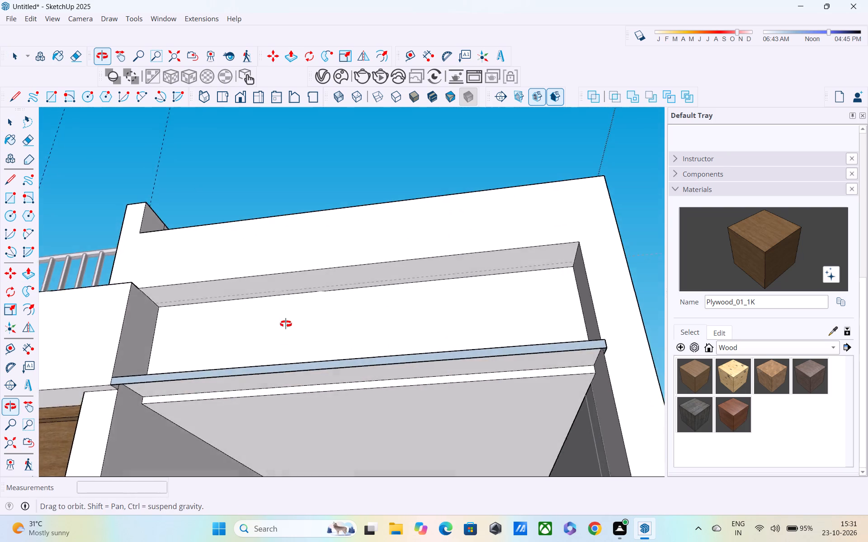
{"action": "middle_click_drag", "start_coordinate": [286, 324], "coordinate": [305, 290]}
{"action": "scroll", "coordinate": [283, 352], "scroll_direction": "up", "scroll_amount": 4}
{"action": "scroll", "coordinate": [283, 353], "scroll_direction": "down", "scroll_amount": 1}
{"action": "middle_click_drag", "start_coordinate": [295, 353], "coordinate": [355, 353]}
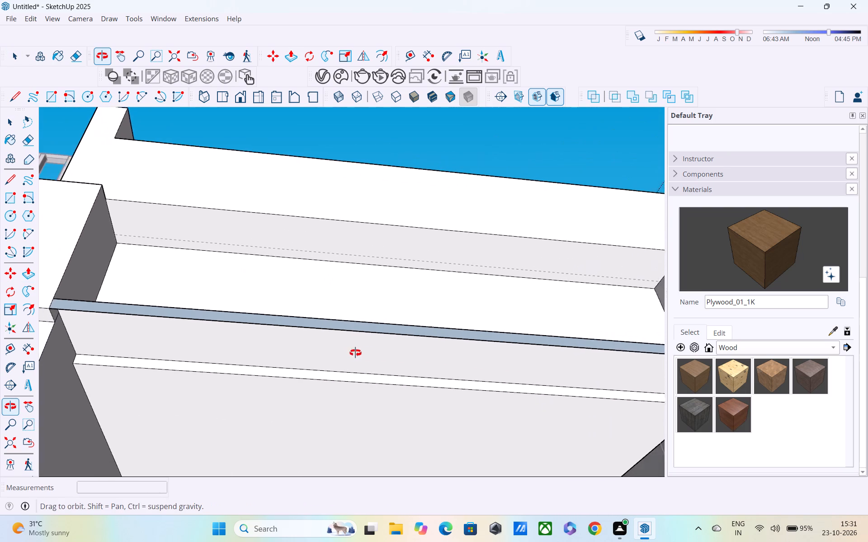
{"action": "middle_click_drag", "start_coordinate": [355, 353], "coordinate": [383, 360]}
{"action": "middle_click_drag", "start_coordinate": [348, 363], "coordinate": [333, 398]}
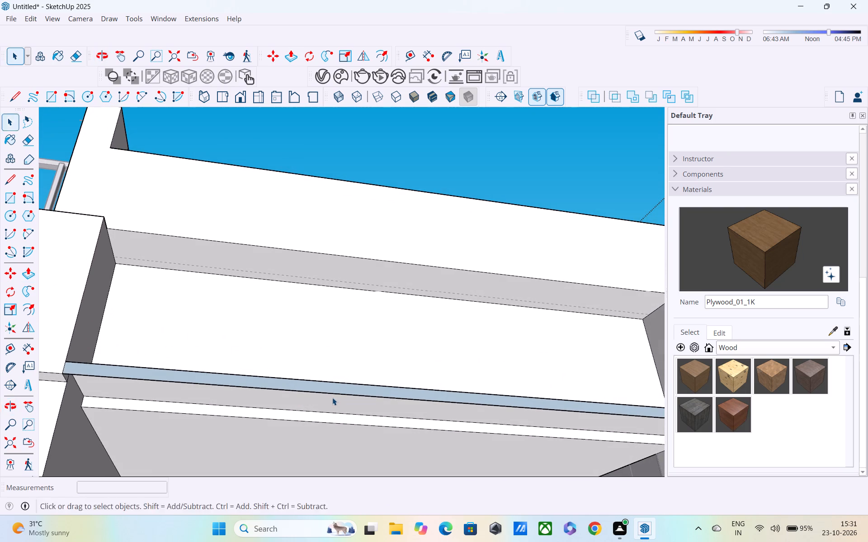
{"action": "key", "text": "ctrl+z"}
Push/Pull the open bay's ceiling face behind the front strip down about 7/8", undoing the accidental repeat.
{"action": "middle_click_drag", "start_coordinate": [311, 407], "coordinate": [319, 357], "text": "shift"}
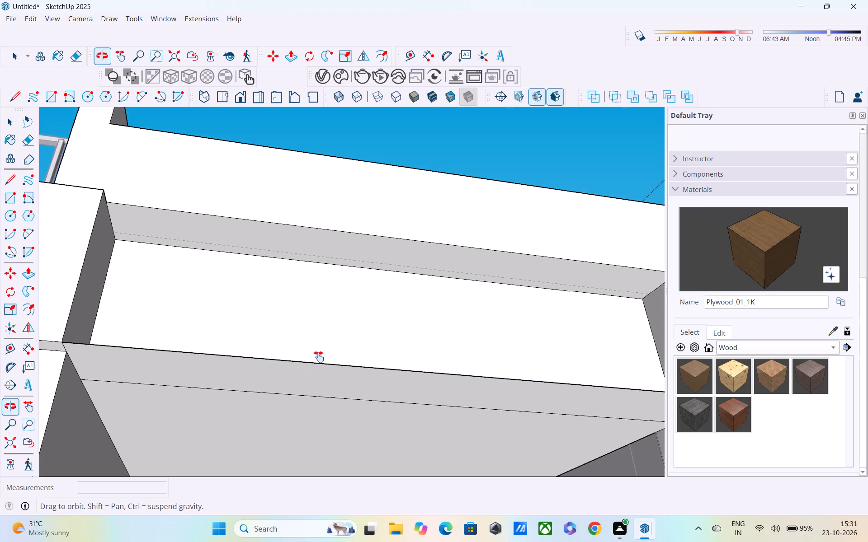
{"action": "middle_click_drag", "start_coordinate": [319, 357], "coordinate": [331, 325], "text": "shift"}
{"action": "left_click", "coordinate": [322, 364]}
{"action": "double_click", "coordinate": [327, 360]}
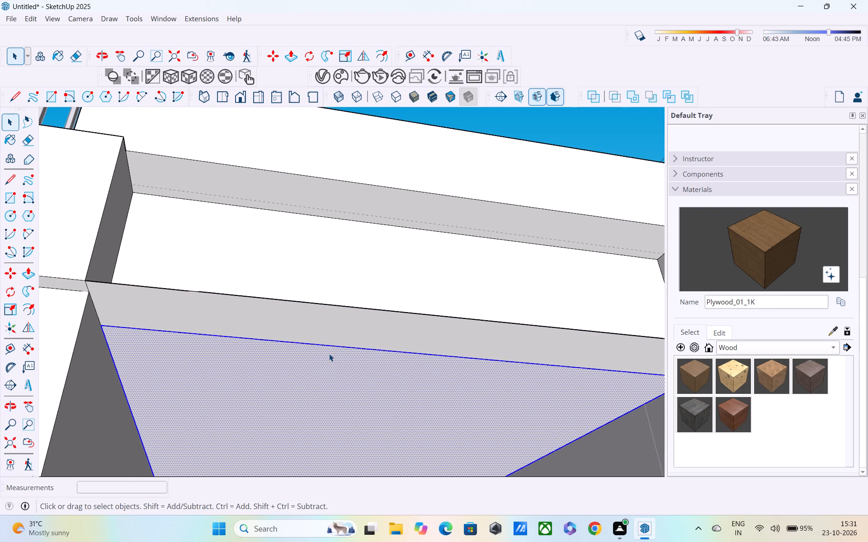
{"action": "key", "text": "p"}
{"action": "left_click", "coordinate": [330, 356]}
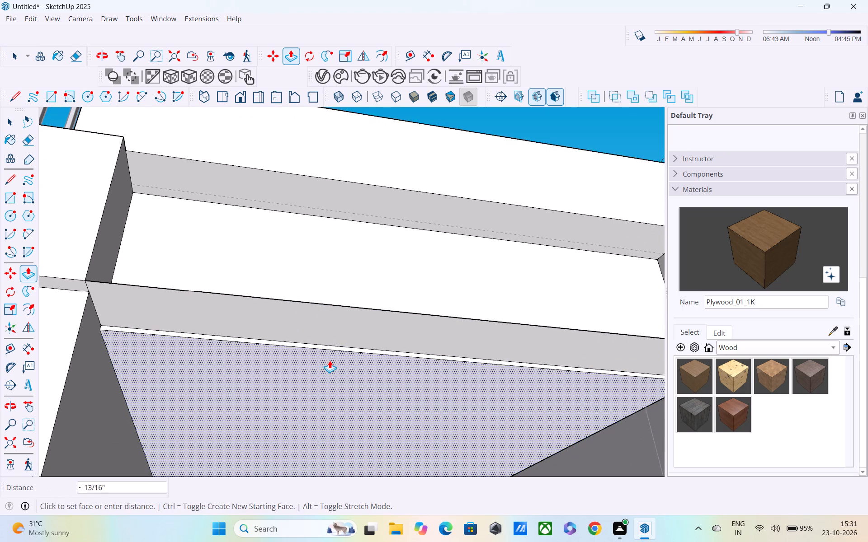
{"action": "left_click", "coordinate": [330, 360]}
{"action": "double_click", "coordinate": [340, 328]}
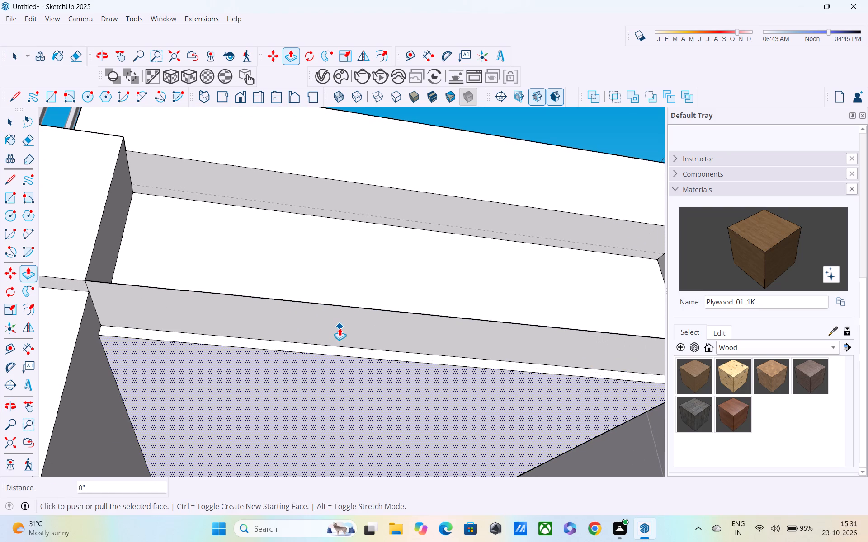
{"action": "key", "text": "ctrl+z"}
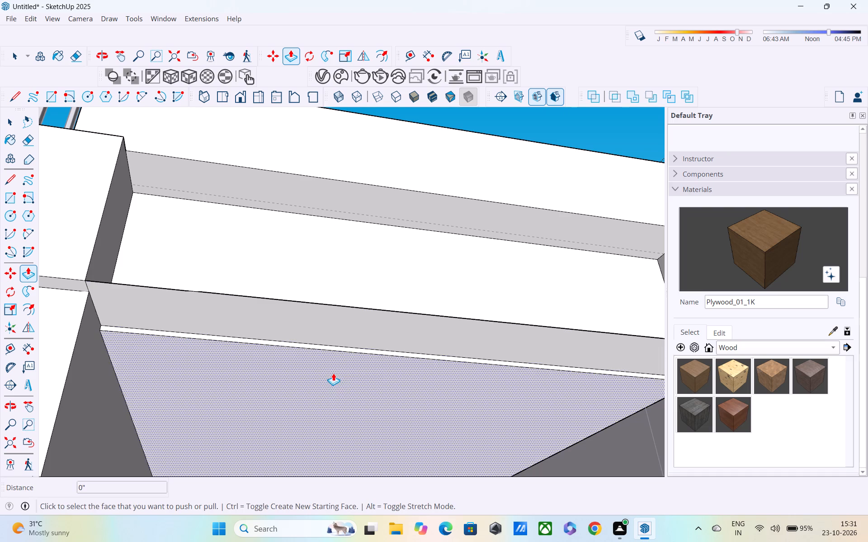
Push/Pull the front strip's underside down about 7/8" to the level of the open bay's ceiling.
{"action": "left_click", "coordinate": [348, 329]}
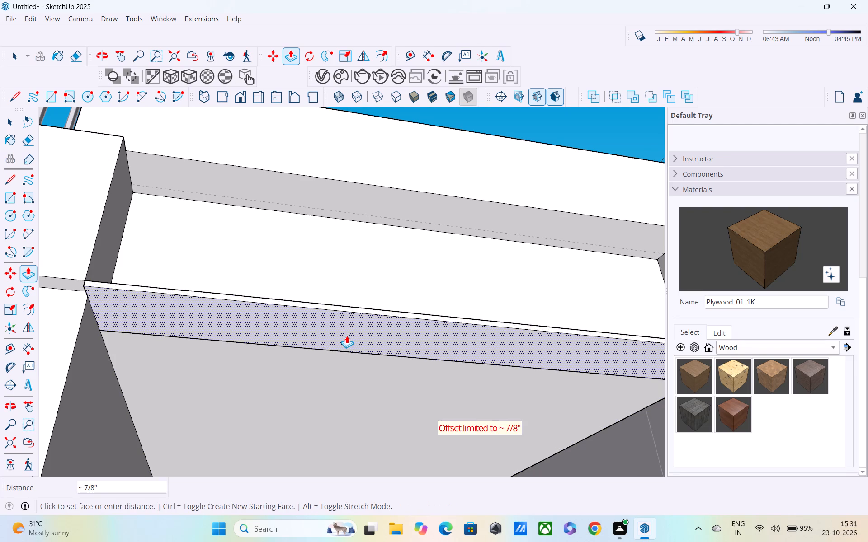
{"action": "left_click", "coordinate": [347, 336]}
{"action": "scroll", "coordinate": [348, 358], "scroll_direction": "down", "scroll_amount": 4}
{"action": "middle_click_drag", "start_coordinate": [350, 371], "coordinate": [279, 461]}
{"action": "scroll", "coordinate": [276, 456], "scroll_direction": "down", "scroll_amount": 5}
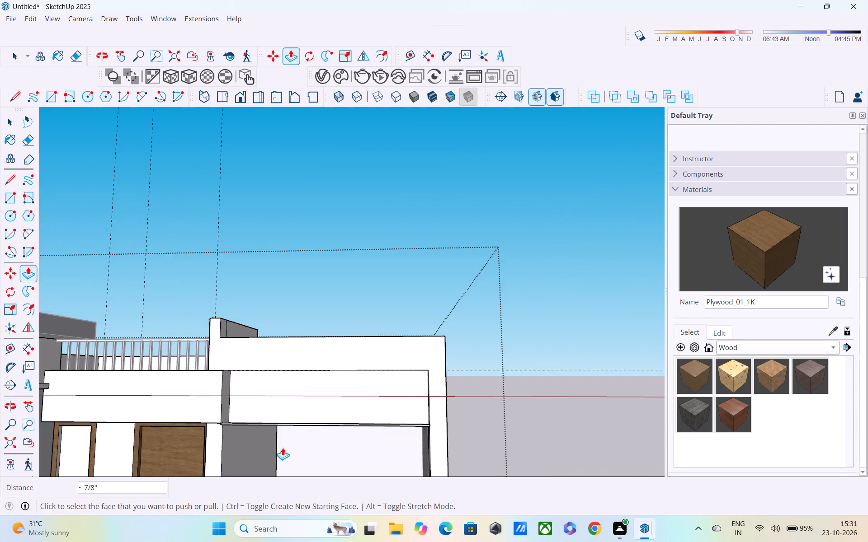
{"action": "middle_click_drag", "start_coordinate": [302, 434], "coordinate": [301, 336]}
{"action": "scroll", "coordinate": [236, 353], "scroll_direction": "up", "scroll_amount": 7}
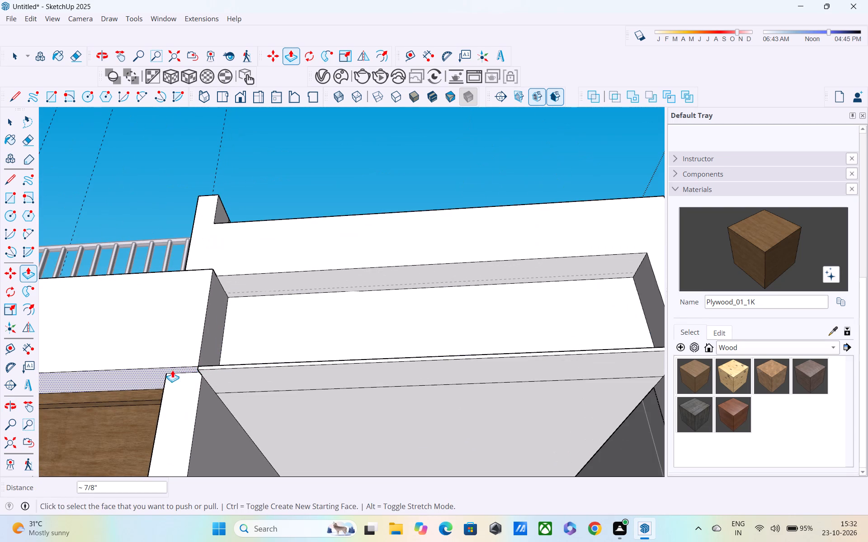
{"action": "middle_click_drag", "start_coordinate": [238, 370], "coordinate": [434, 415]}
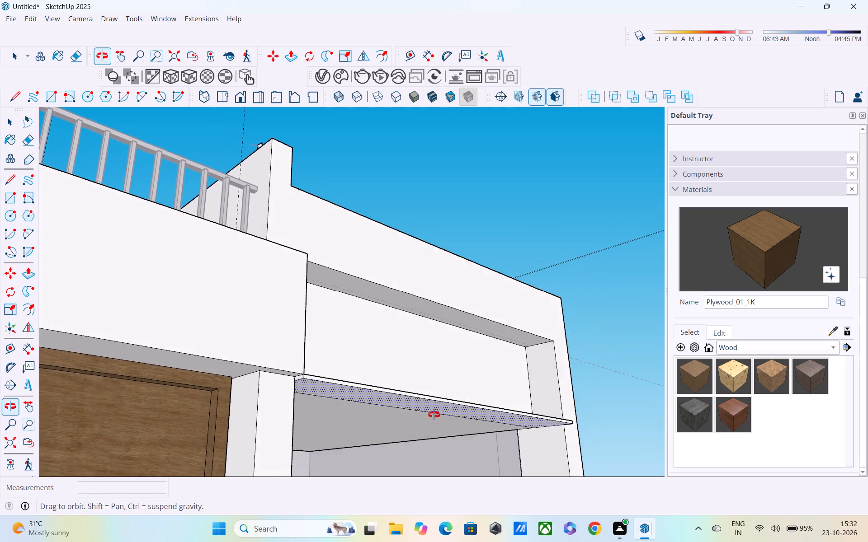
Push/Pull the underside of the beam above the plywood panels about 7/8" to the corner beside the open bay's front strip.
{"action": "middle_click_drag", "start_coordinate": [434, 415], "coordinate": [438, 409]}
{"action": "scroll", "coordinate": [250, 397], "scroll_direction": "up", "scroll_amount": 2}
{"action": "left_click", "coordinate": [231, 353]}
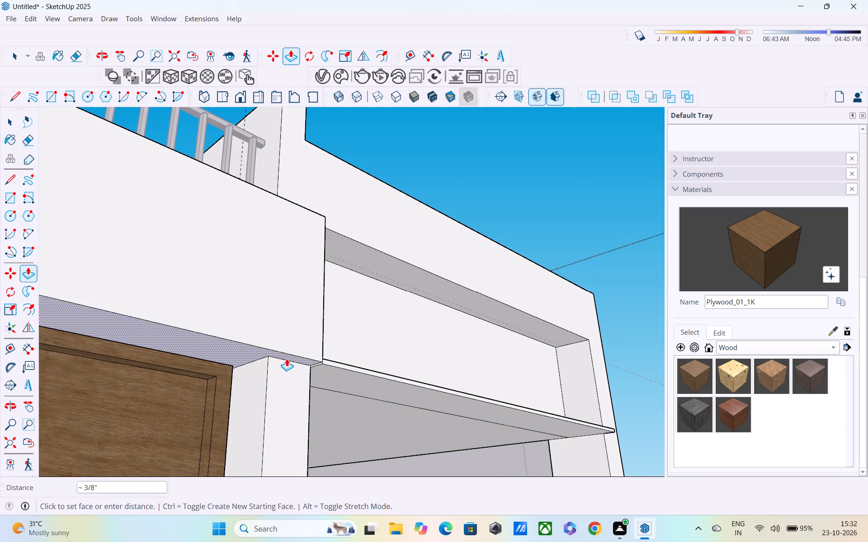
{"action": "left_click", "coordinate": [321, 364]}
Examine the aligned beam undersides and front strip across the panelled and open bays from below and straight on.
{"action": "scroll", "coordinate": [328, 371], "scroll_direction": "down", "scroll_amount": 2}
{"action": "middle_click_drag", "start_coordinate": [326, 371], "coordinate": [111, 380]}
{"action": "scroll", "coordinate": [111, 380], "scroll_direction": "down", "scroll_amount": 4}
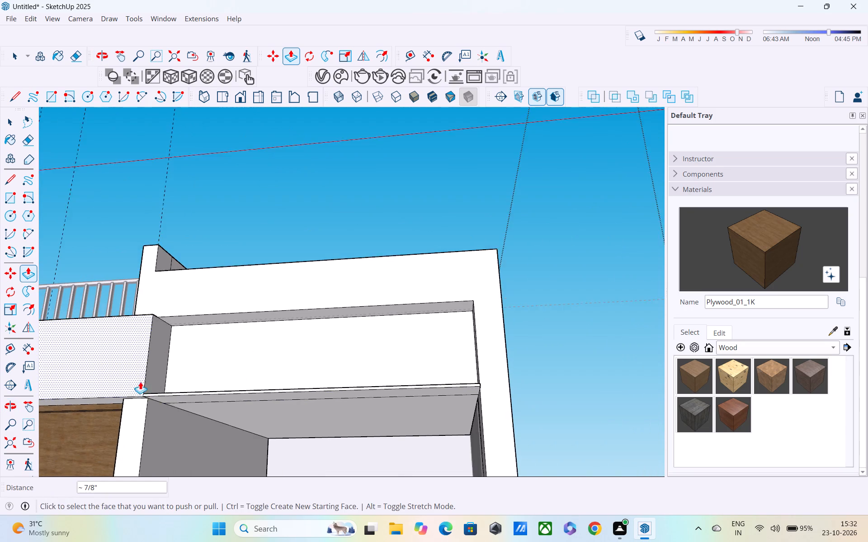
{"action": "middle_click_drag", "start_coordinate": [157, 393], "coordinate": [280, 290], "text": "shift"}
{"action": "scroll", "coordinate": [281, 290], "scroll_direction": "down", "scroll_amount": 4}
{"action": "middle_click_drag", "start_coordinate": [276, 314], "coordinate": [281, 275]}
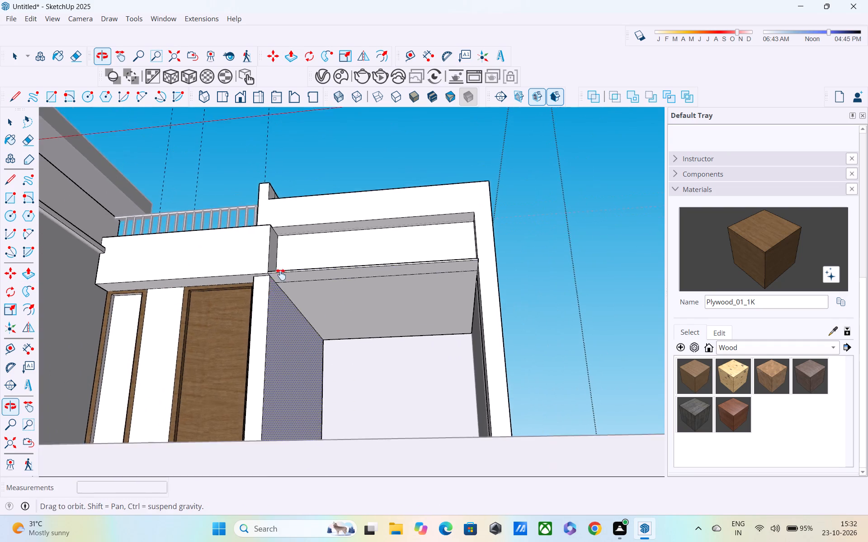
{"action": "middle_click_drag", "start_coordinate": [281, 275], "coordinate": [286, 261]}
{"action": "key", "text": "space"}
{"action": "left_click_drag", "start_coordinate": [522, 242], "coordinate": [528, 266]}
{"action": "middle_click_drag", "start_coordinate": [527, 267], "coordinate": [522, 274]}
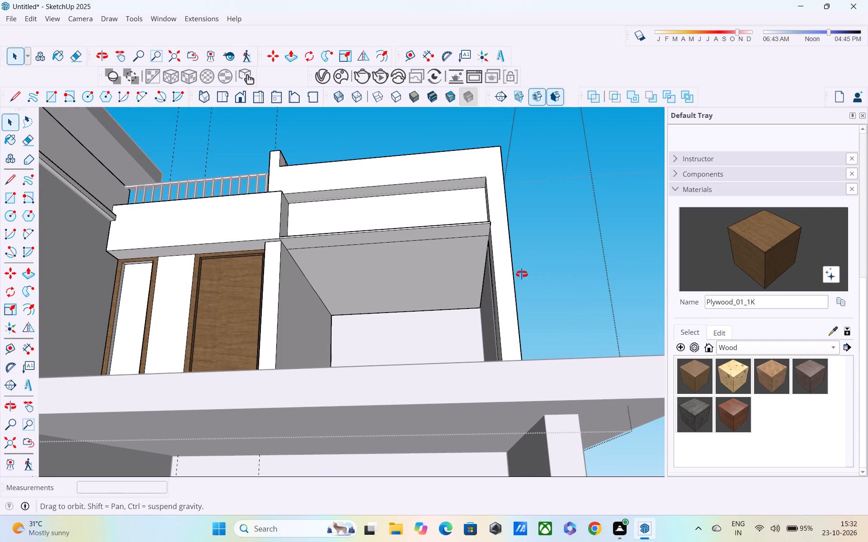
{"action": "middle_click_drag", "start_coordinate": [522, 274], "coordinate": [510, 345]}
{"action": "scroll", "coordinate": [261, 344], "scroll_direction": "up", "scroll_amount": 2}
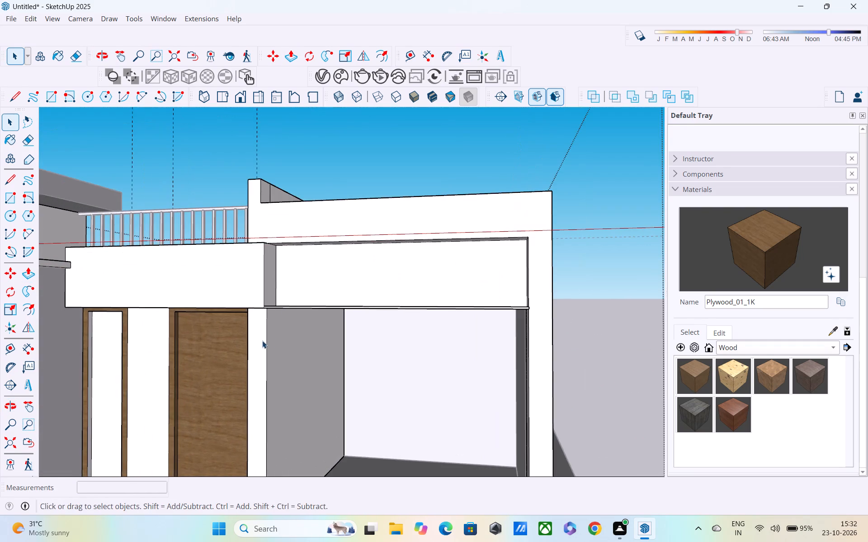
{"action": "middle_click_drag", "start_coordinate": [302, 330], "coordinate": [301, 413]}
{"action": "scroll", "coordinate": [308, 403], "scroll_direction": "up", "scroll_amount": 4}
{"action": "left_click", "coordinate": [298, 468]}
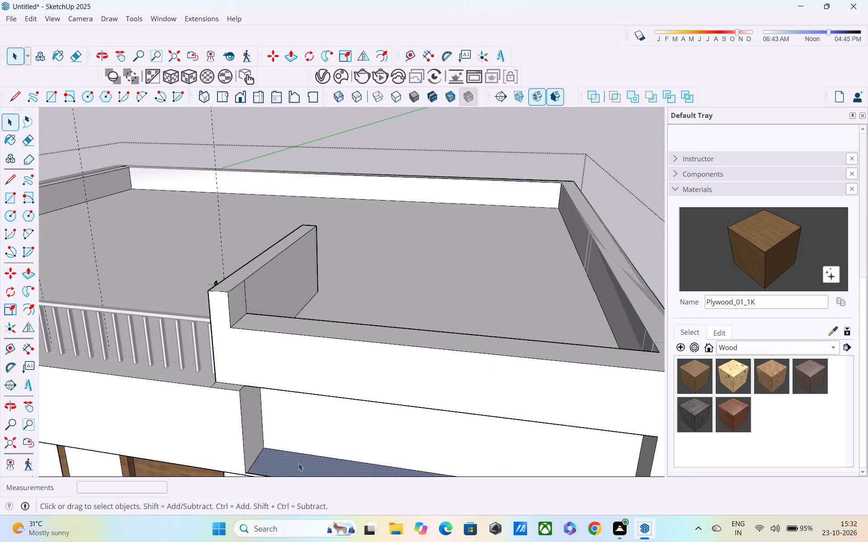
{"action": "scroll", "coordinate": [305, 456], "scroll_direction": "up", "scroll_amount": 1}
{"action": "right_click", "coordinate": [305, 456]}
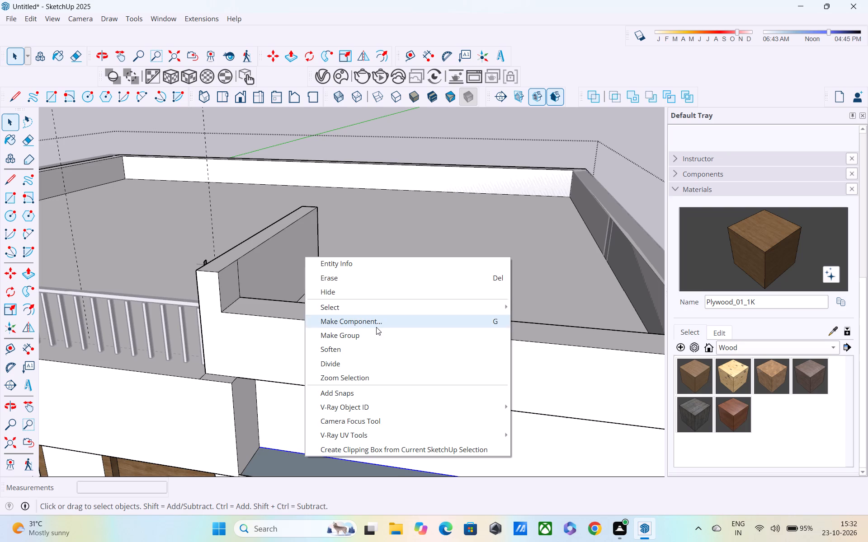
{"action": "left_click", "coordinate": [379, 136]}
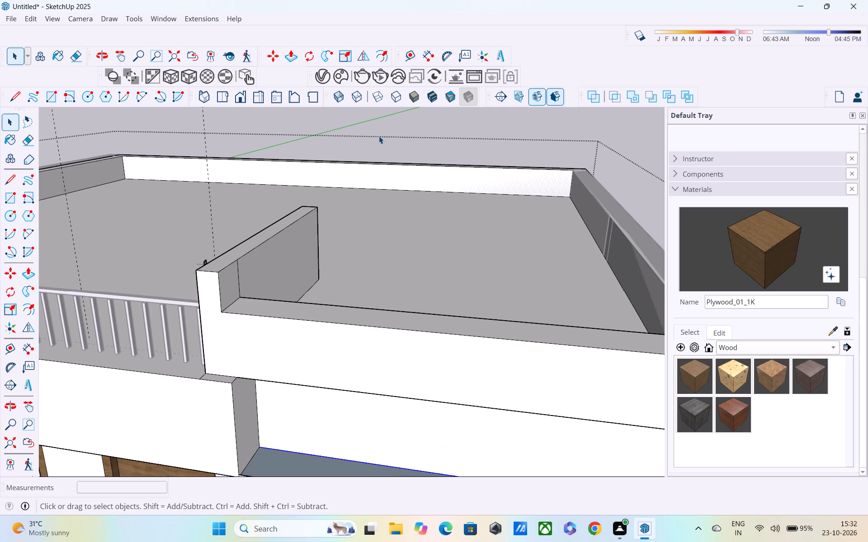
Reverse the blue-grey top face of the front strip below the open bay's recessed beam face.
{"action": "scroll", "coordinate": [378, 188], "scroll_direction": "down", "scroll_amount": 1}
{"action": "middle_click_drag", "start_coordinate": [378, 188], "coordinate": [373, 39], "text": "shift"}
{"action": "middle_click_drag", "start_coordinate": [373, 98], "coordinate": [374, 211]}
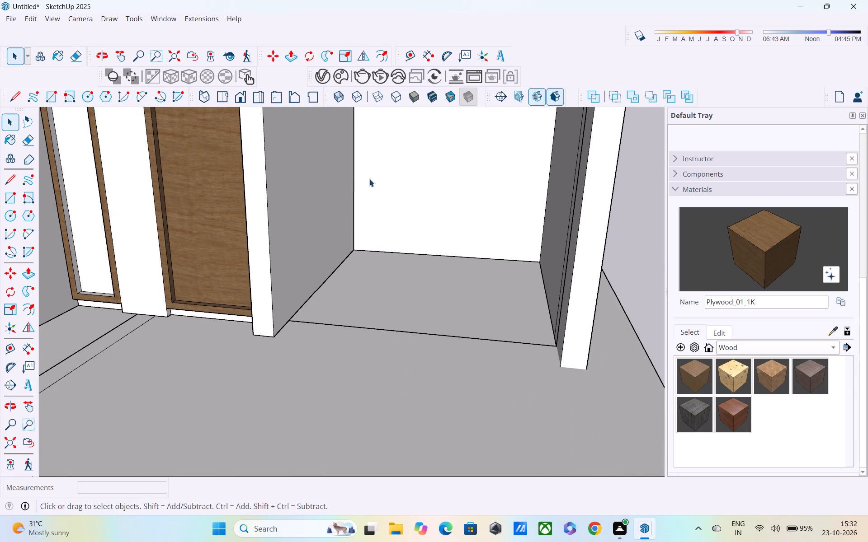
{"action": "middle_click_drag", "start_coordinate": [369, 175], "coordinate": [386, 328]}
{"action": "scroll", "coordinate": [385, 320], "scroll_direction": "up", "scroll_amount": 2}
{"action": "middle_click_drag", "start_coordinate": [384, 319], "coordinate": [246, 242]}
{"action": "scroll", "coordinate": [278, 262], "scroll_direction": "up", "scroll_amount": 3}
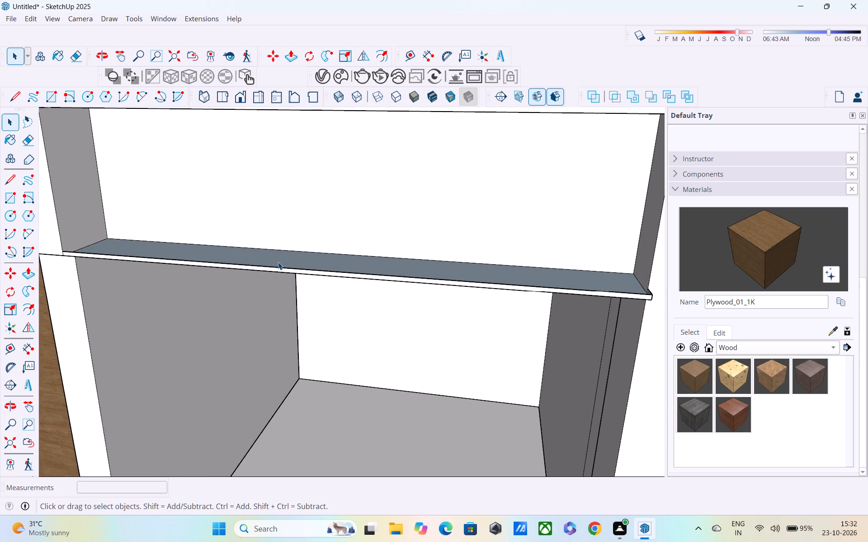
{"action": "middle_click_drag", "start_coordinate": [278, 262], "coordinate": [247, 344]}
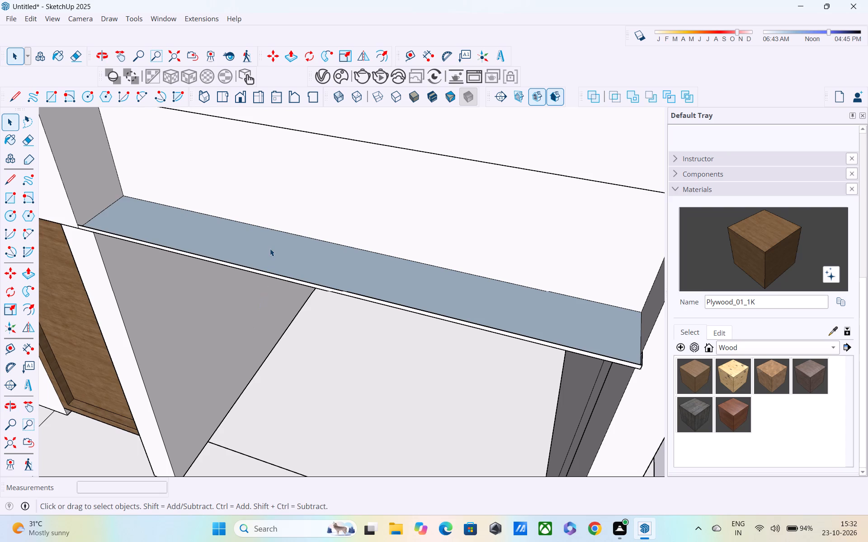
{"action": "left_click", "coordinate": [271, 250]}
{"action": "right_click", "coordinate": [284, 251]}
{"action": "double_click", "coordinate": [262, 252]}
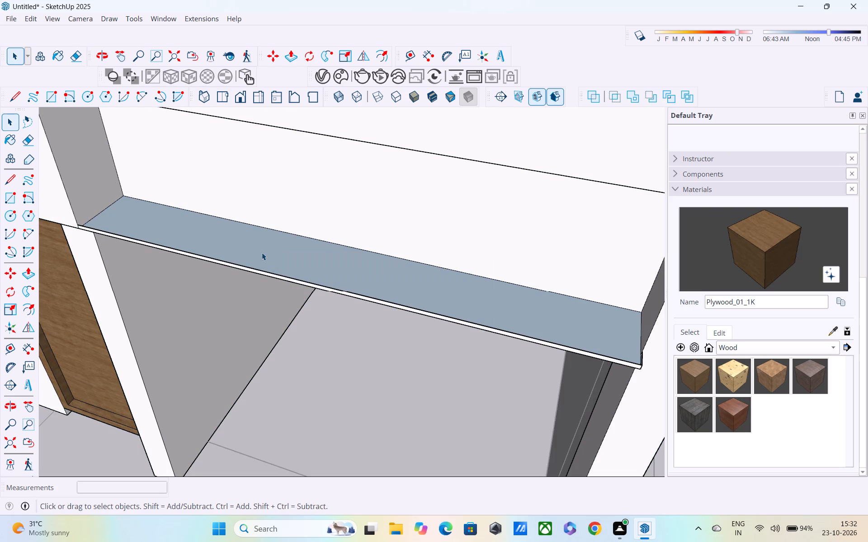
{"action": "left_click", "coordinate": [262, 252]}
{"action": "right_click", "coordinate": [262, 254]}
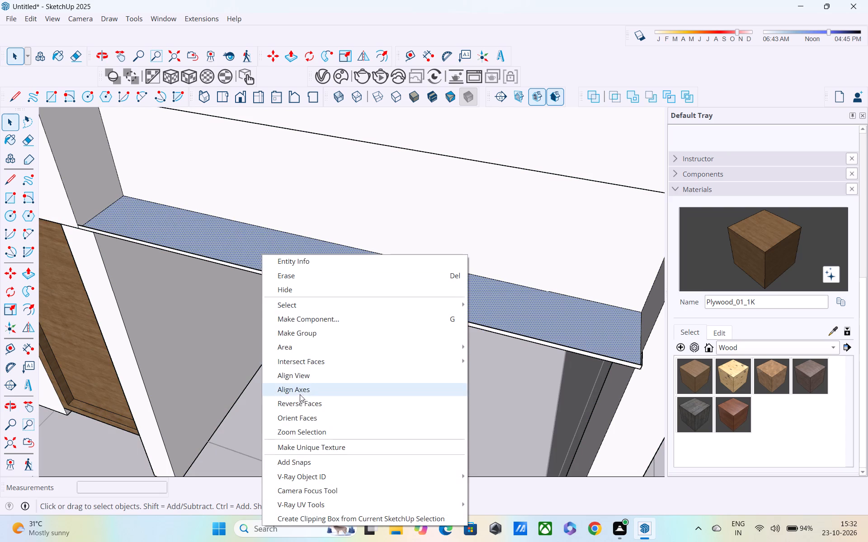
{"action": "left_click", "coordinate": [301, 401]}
Examine the reversed strip face and the open bay's ceiling from above and below.
{"action": "scroll", "coordinate": [263, 335], "scroll_direction": "down", "scroll_amount": 3}
{"action": "middle_click_drag", "start_coordinate": [256, 299], "coordinate": [259, 218]}
{"action": "scroll", "coordinate": [261, 215], "scroll_direction": "up", "scroll_amount": 1}
{"action": "scroll", "coordinate": [261, 217], "scroll_direction": "down", "scroll_amount": 2}
{"action": "middle_click_drag", "start_coordinate": [264, 256], "coordinate": [186, 344], "text": "shift"}
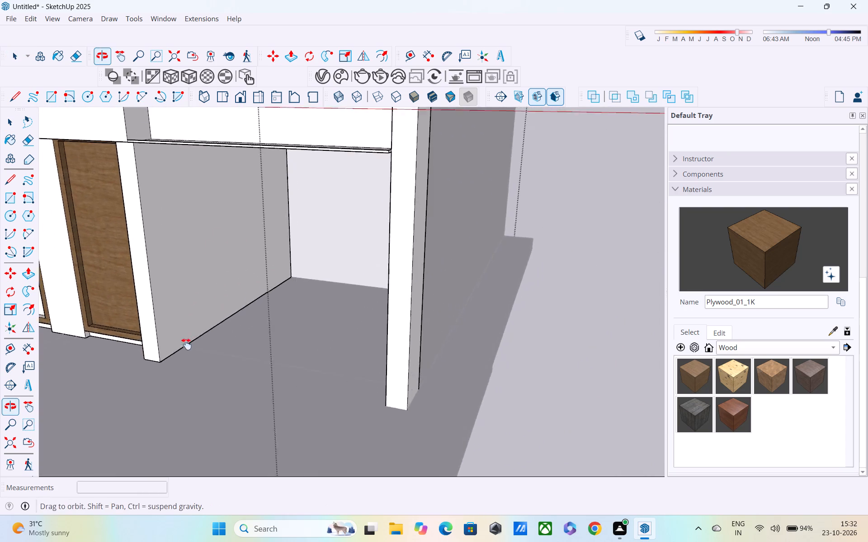
{"action": "middle_click_drag", "start_coordinate": [186, 344], "coordinate": [173, 355], "text": "shift"}
{"action": "scroll", "coordinate": [213, 353], "scroll_direction": "down", "scroll_amount": 4}
{"action": "scroll", "coordinate": [245, 338], "scroll_direction": "up", "scroll_amount": 1}
{"action": "middle_click_drag", "start_coordinate": [248, 336], "coordinate": [279, 244]}
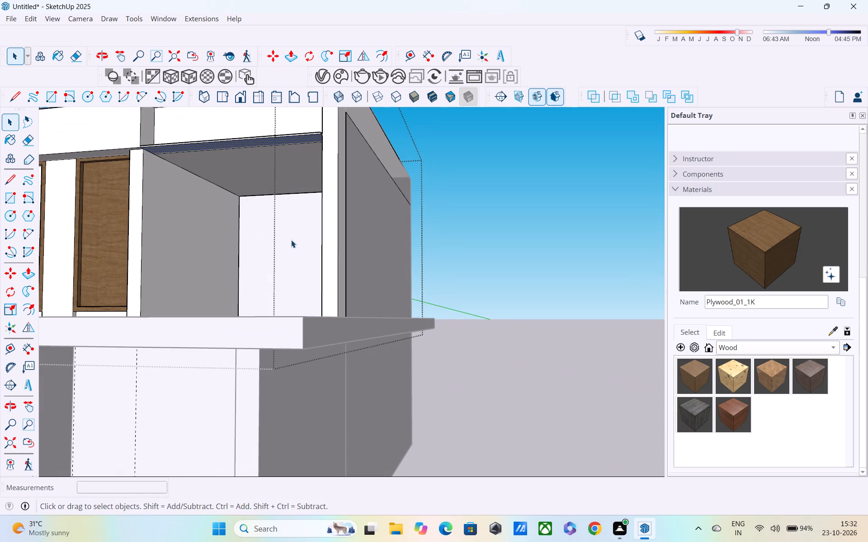
{"action": "middle_click_drag", "start_coordinate": [252, 153], "coordinate": [281, 200]}
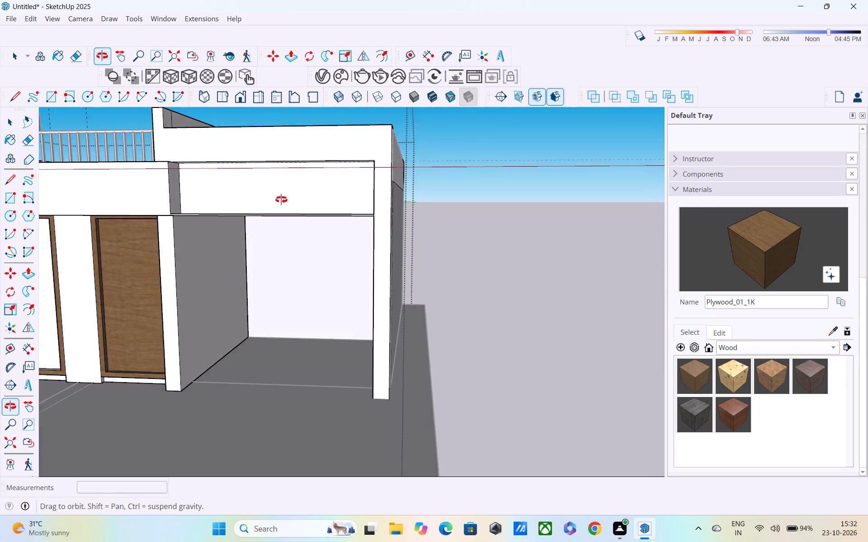
{"action": "middle_click_drag", "start_coordinate": [281, 200], "coordinate": [270, 126]}
{"action": "middle_click_drag", "start_coordinate": [270, 126], "coordinate": [272, 150], "text": "shift"}
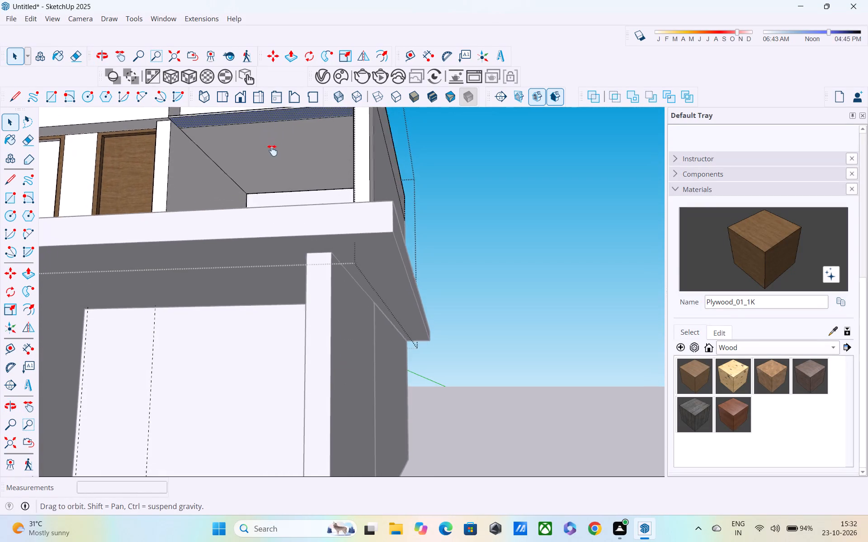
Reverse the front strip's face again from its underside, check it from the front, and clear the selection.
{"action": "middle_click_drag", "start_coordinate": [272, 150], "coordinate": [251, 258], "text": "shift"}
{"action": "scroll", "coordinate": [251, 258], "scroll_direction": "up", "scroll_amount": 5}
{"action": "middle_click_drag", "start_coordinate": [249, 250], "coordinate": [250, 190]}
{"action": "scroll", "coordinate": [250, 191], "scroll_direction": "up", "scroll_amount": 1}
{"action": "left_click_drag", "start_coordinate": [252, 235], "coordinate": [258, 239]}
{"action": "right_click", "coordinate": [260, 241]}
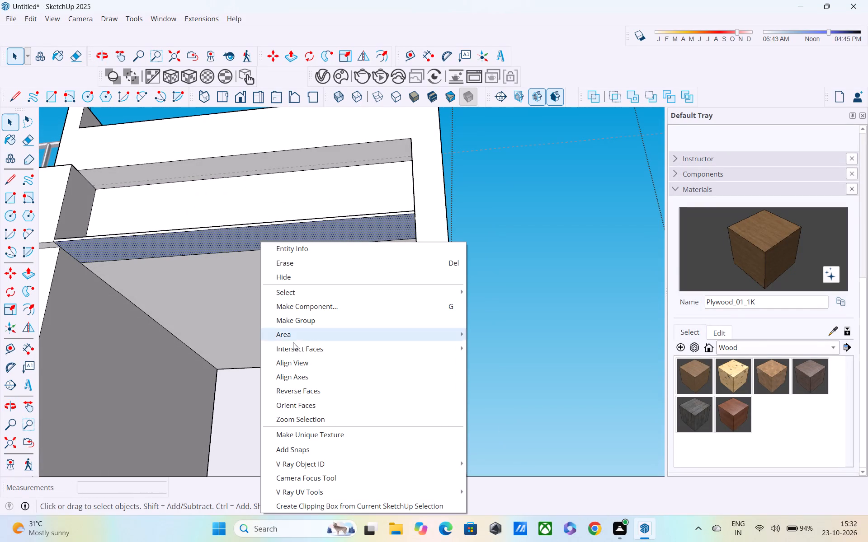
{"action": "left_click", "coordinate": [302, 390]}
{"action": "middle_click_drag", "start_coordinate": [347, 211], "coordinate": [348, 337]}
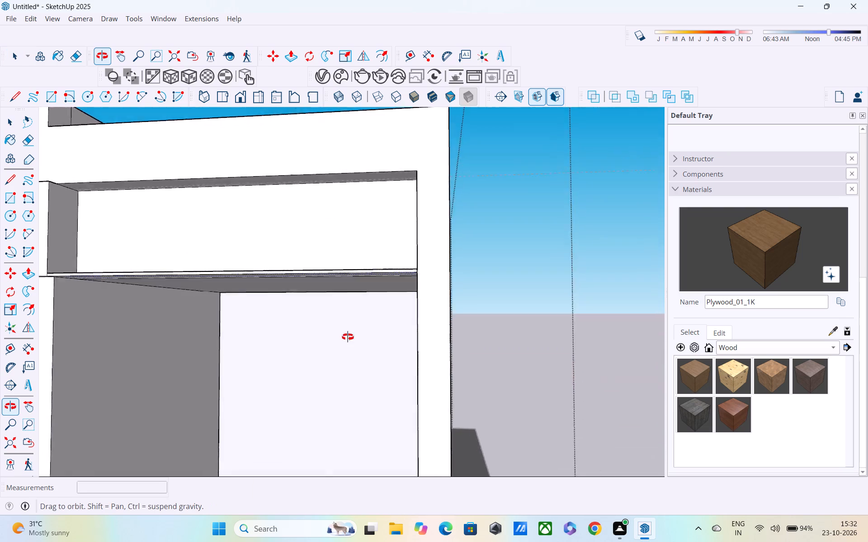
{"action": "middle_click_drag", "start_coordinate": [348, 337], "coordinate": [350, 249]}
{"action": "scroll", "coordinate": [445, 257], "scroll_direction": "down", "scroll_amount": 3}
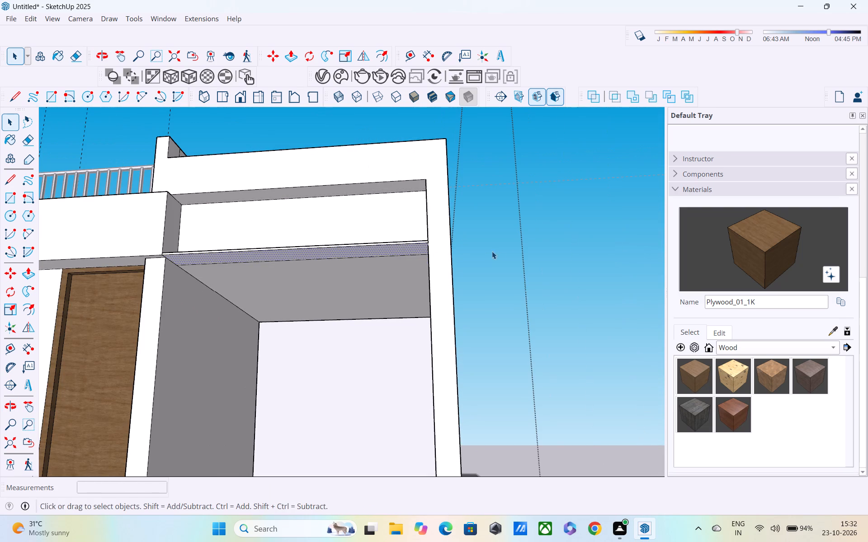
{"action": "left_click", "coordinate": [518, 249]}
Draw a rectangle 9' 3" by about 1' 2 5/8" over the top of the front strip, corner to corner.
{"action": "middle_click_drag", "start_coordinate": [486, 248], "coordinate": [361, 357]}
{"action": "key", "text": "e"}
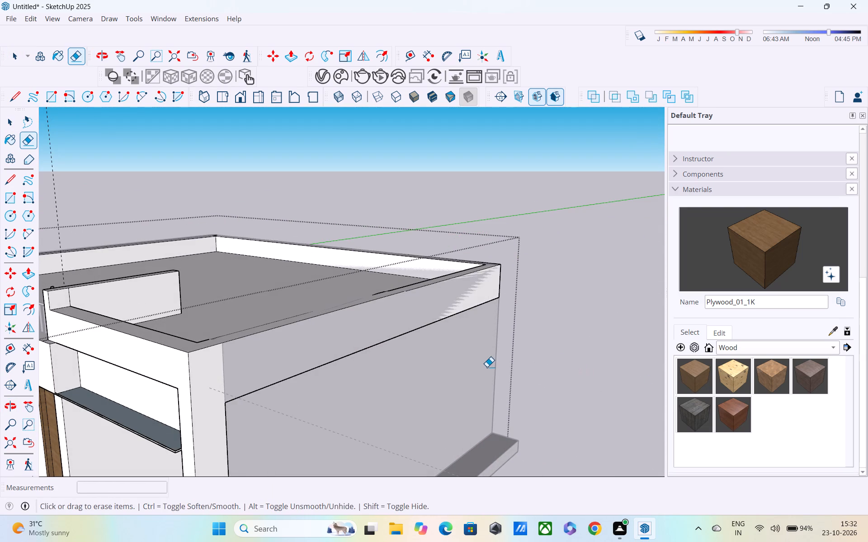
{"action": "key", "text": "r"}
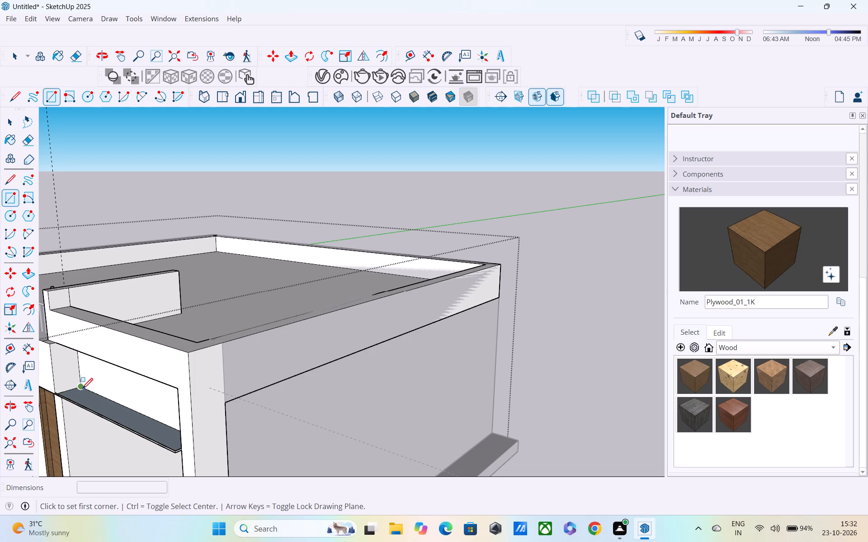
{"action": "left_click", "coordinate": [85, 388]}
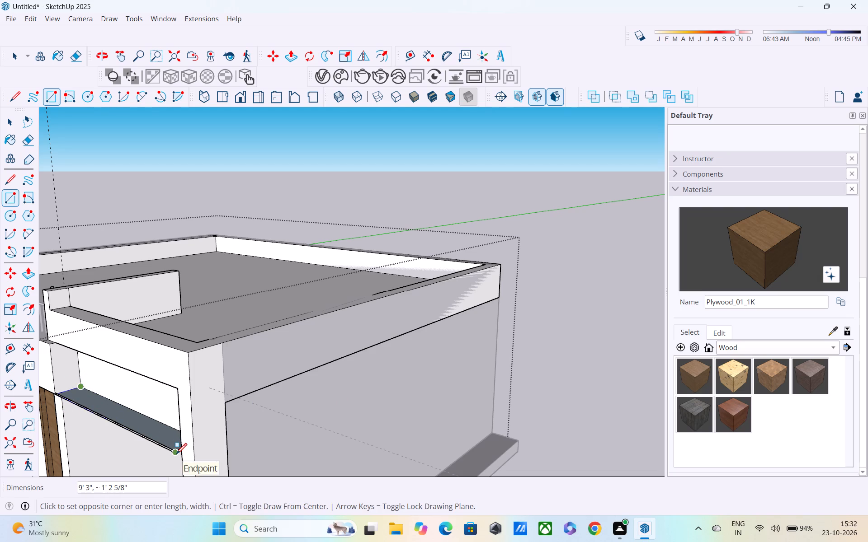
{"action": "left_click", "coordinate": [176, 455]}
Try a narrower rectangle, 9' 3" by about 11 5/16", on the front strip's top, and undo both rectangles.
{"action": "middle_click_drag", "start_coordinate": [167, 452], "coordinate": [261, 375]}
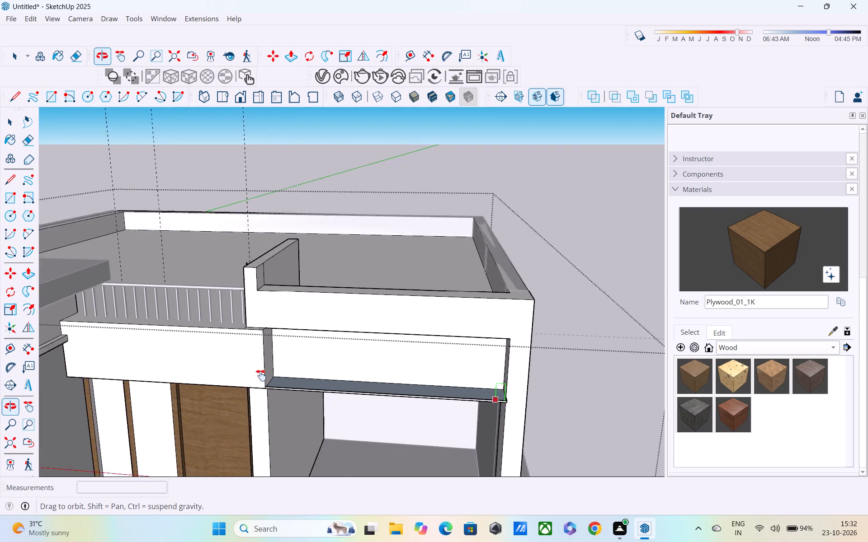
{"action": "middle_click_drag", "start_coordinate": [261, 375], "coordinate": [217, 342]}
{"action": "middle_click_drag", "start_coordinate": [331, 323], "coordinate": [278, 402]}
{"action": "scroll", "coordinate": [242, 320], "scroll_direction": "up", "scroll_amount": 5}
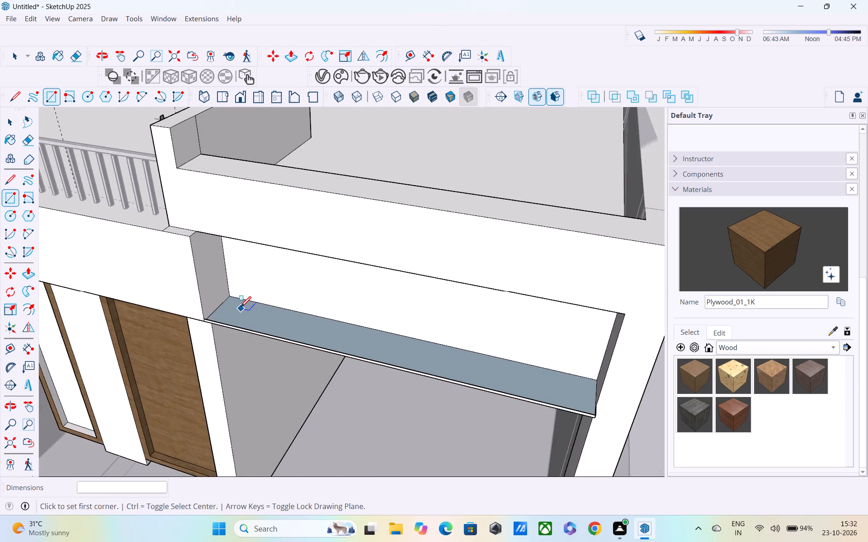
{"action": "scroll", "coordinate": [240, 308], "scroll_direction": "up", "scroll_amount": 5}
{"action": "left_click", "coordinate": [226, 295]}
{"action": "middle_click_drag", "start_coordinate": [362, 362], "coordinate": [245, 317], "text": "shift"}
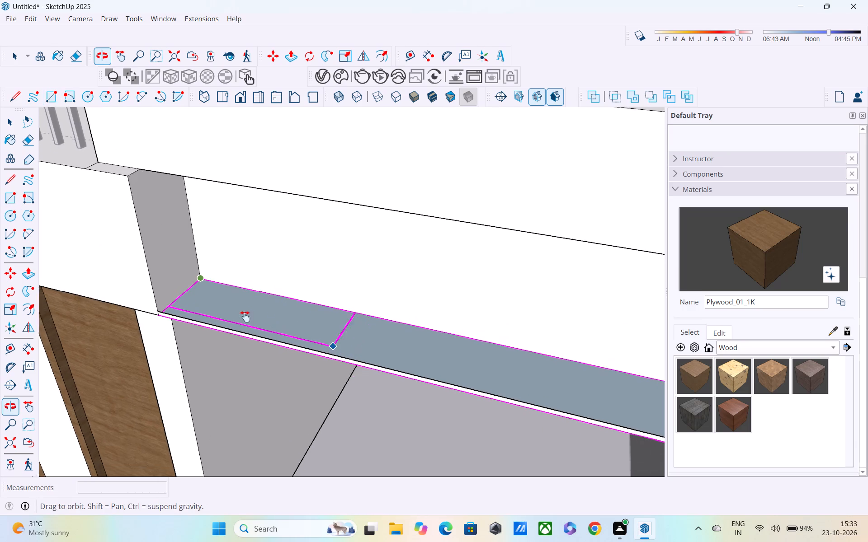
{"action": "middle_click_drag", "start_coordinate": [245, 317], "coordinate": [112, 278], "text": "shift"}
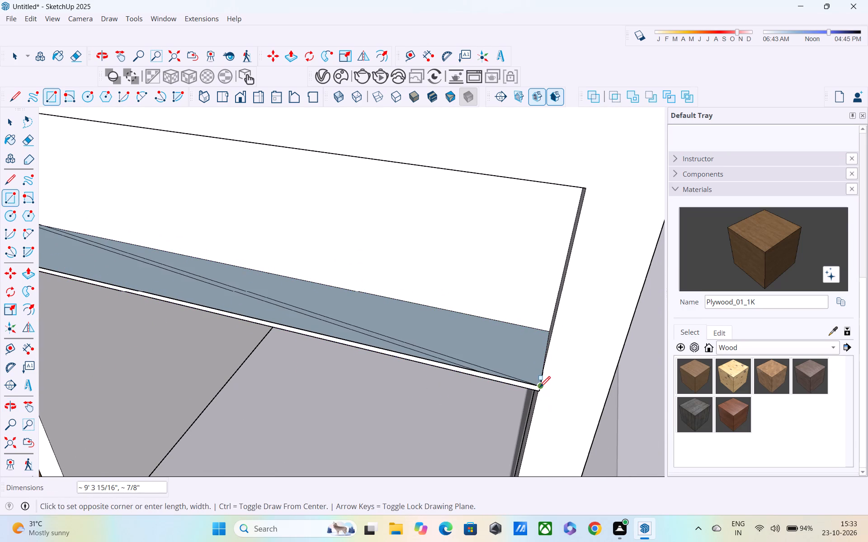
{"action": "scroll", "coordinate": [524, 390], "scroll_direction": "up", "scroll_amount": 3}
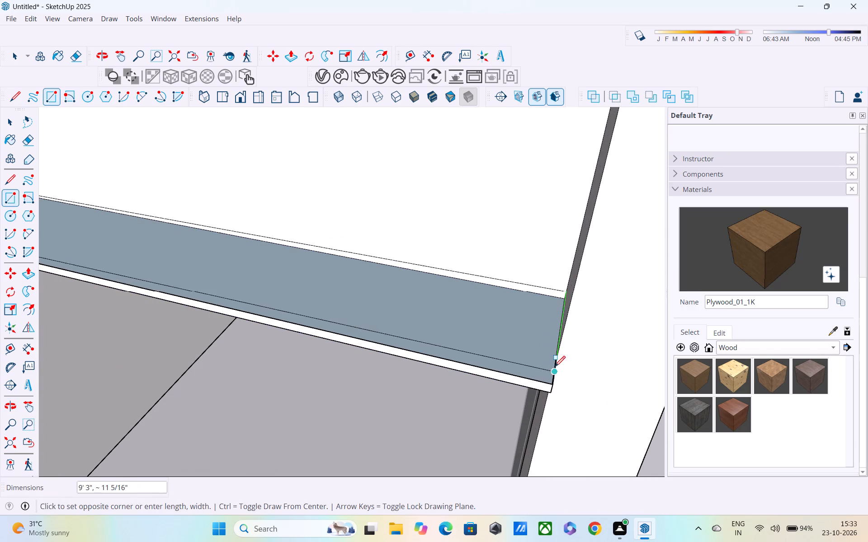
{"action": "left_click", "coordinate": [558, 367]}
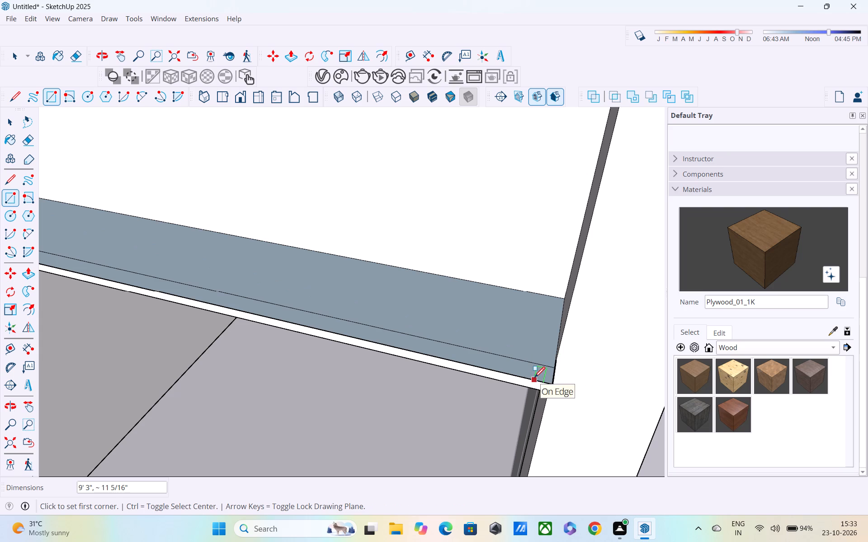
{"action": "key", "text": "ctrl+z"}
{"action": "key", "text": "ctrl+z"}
Examine the open bay, its ceiling edge and the outer column from above, the front and the side.
{"action": "scroll", "coordinate": [534, 378], "scroll_direction": "down", "scroll_amount": 9}
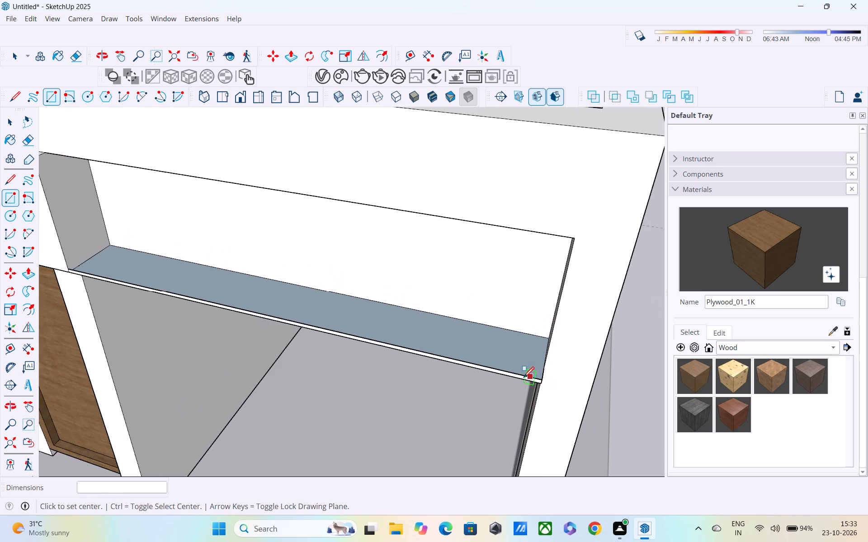
{"action": "middle_click_drag", "start_coordinate": [514, 380], "coordinate": [521, 260]}
{"action": "scroll", "coordinate": [511, 271], "scroll_direction": "down", "scroll_amount": 3}
{"action": "middle_click_drag", "start_coordinate": [510, 281], "coordinate": [509, 440]}
{"action": "middle_click_drag", "start_coordinate": [493, 392], "coordinate": [491, 248]}
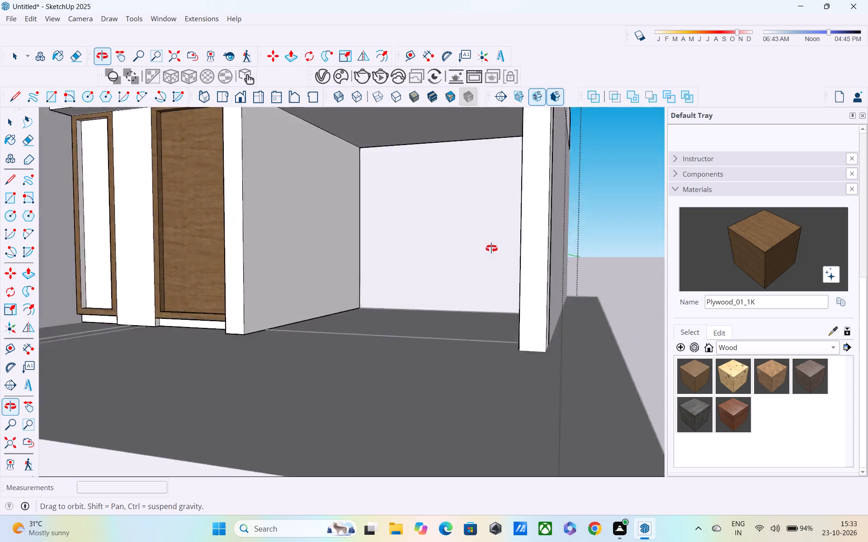
{"action": "middle_click_drag", "start_coordinate": [491, 248], "coordinate": [505, 285]}
{"action": "scroll", "coordinate": [505, 285], "scroll_direction": "down", "scroll_amount": 1, "text": "shift"}
{"action": "middle_click_drag", "start_coordinate": [505, 285], "coordinate": [501, 294], "text": "shift"}
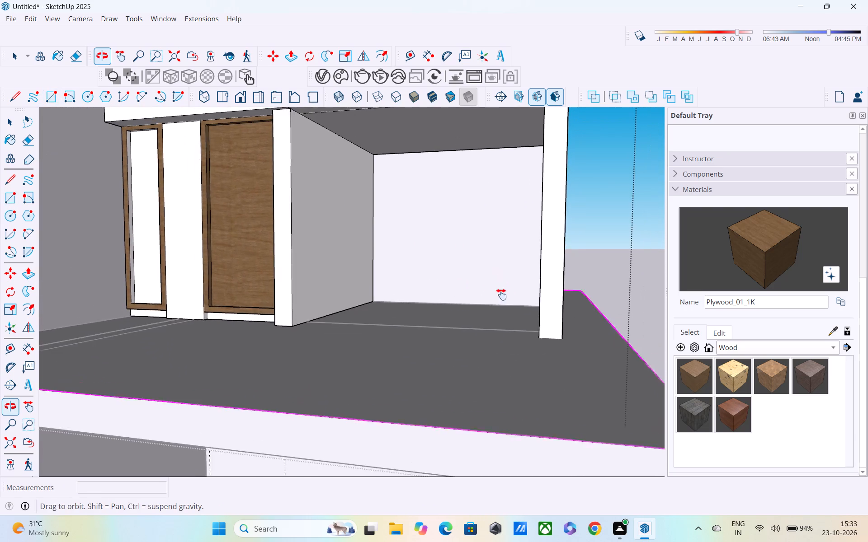
{"action": "middle_click_drag", "start_coordinate": [501, 294], "coordinate": [501, 303], "text": "shift"}
{"action": "scroll", "coordinate": [501, 303], "scroll_direction": "down", "scroll_amount": 1}
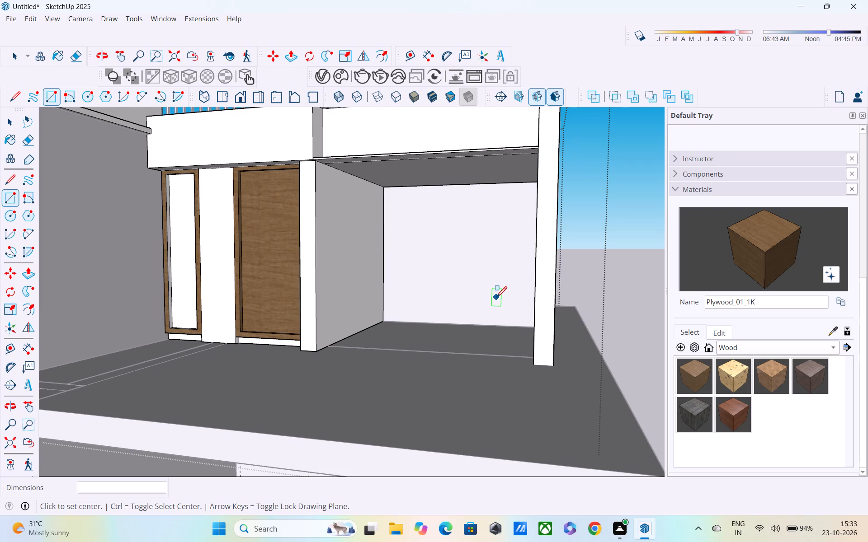
{"action": "middle_click_drag", "start_coordinate": [561, 156], "coordinate": [748, 149]}
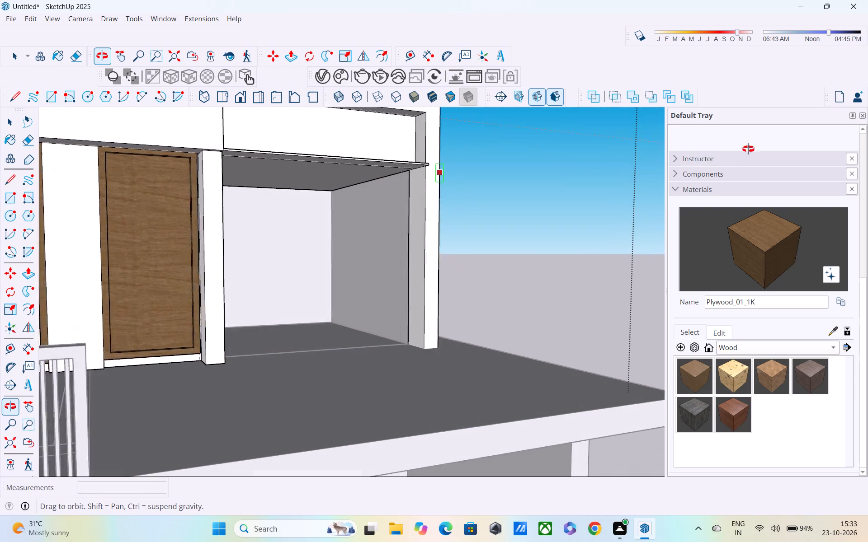
{"action": "middle_click_drag", "start_coordinate": [748, 149], "coordinate": [755, 147]}
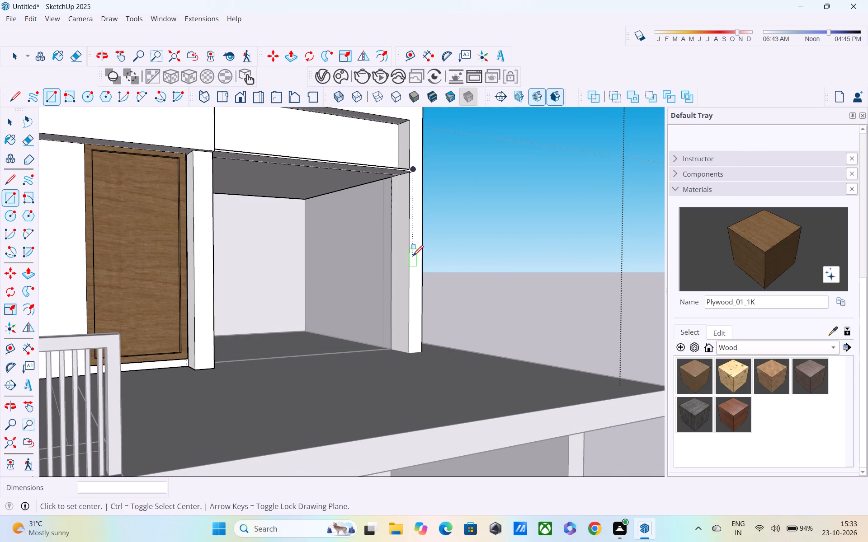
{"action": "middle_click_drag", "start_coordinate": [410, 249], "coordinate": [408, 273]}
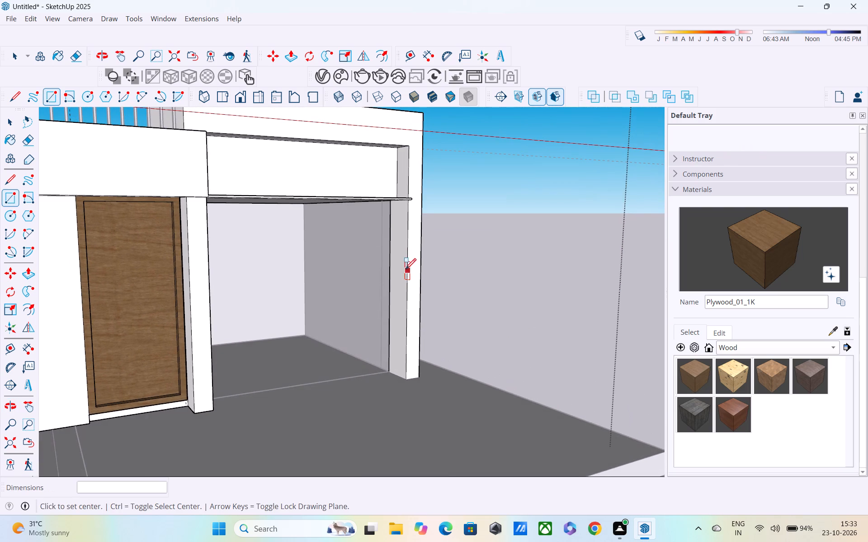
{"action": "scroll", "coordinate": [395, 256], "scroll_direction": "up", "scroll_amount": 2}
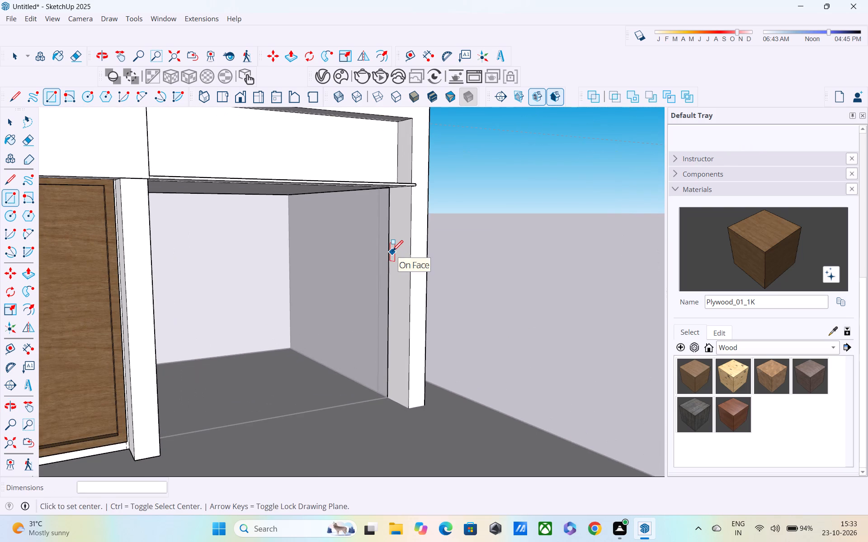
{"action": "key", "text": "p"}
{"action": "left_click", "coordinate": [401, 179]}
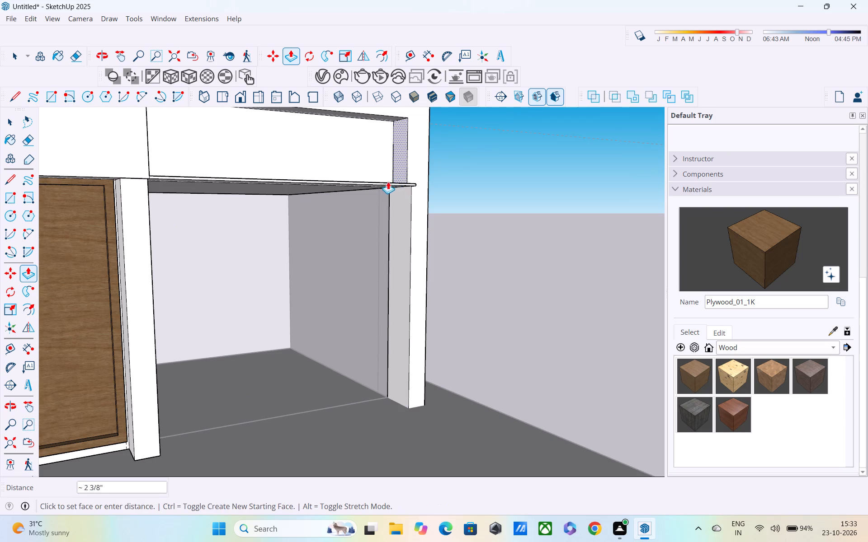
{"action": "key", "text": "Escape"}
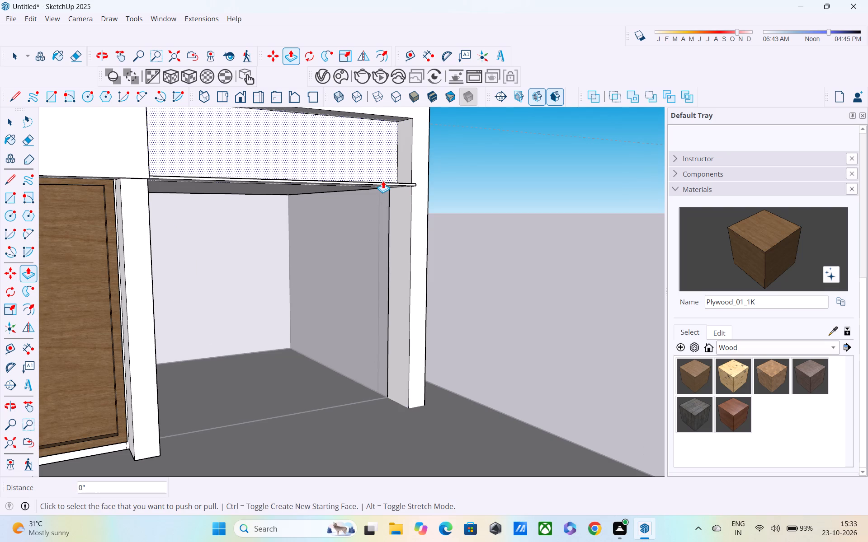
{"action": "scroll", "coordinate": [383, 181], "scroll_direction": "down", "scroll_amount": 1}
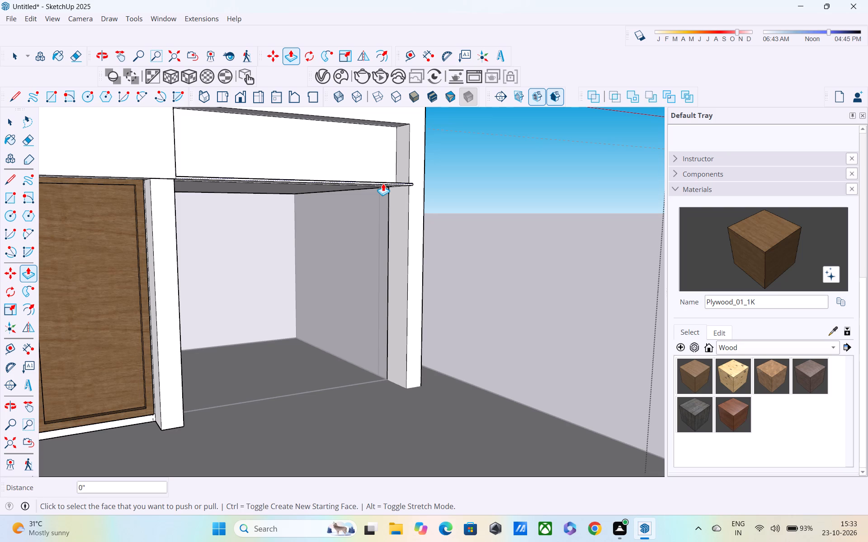
Draw a short vertical line across the ledge's thin front face, dividing it near its outer-column end.
{"action": "middle_click_drag", "start_coordinate": [383, 184], "coordinate": [286, 230]}
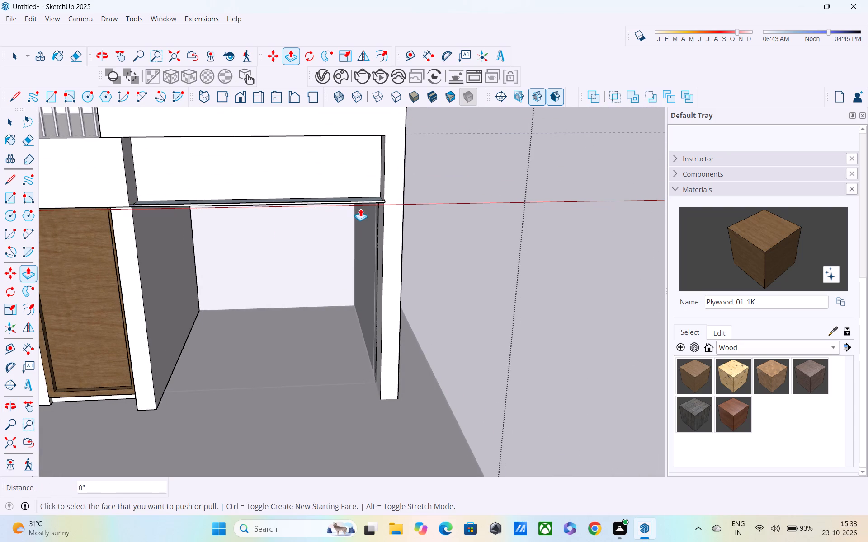
{"action": "key", "text": "l"}
{"action": "scroll", "coordinate": [370, 197], "scroll_direction": "up", "scroll_amount": 2}
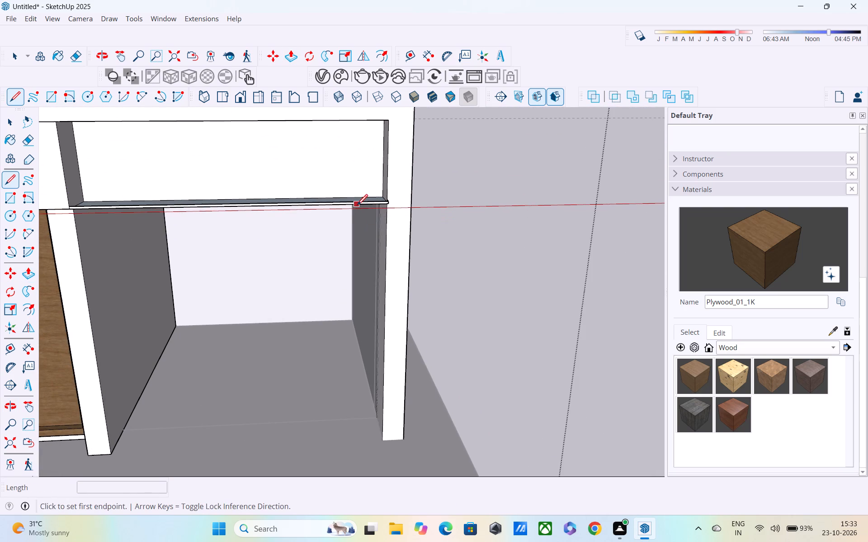
{"action": "left_click", "coordinate": [357, 206]}
{"action": "scroll", "coordinate": [358, 215], "scroll_direction": "up", "scroll_amount": 10}
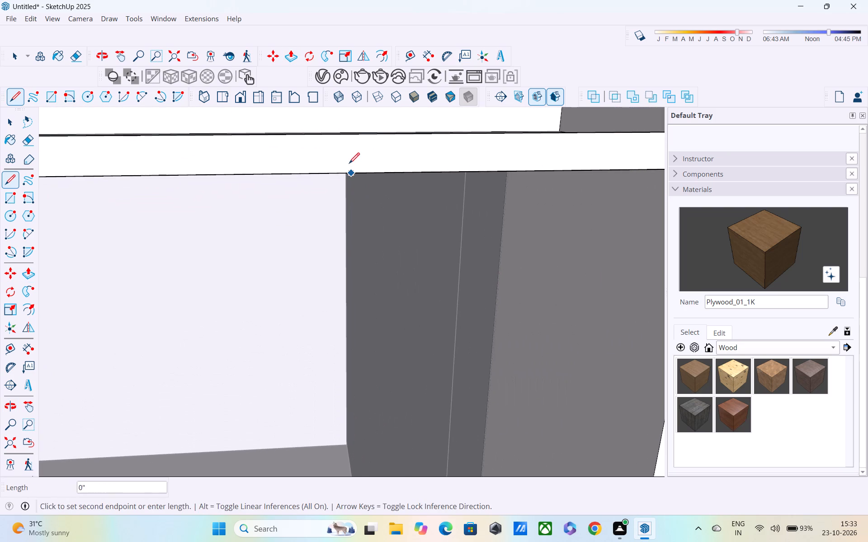
{"action": "left_click", "coordinate": [353, 137]}
{"action": "middle_click_drag", "start_coordinate": [354, 136], "coordinate": [345, 164]}
{"action": "scroll", "coordinate": [347, 162], "scroll_direction": "down", "scroll_amount": 2}
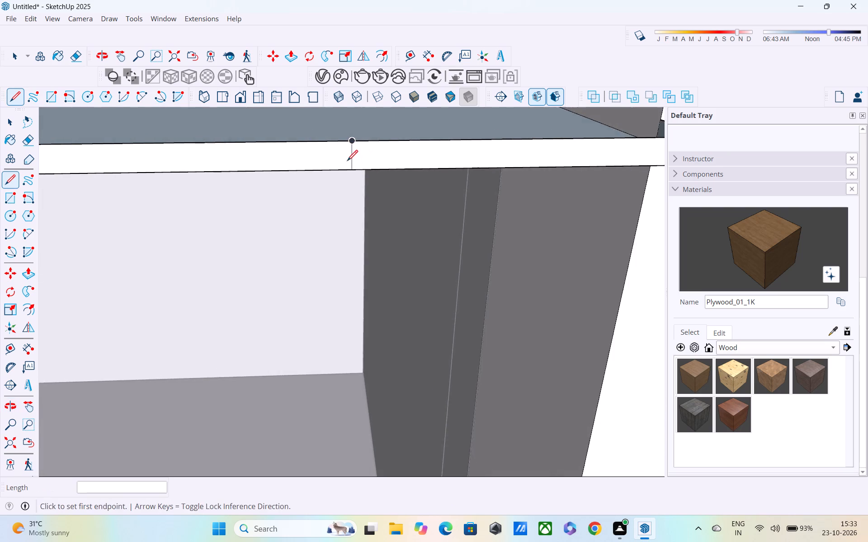
{"action": "scroll", "coordinate": [347, 162], "scroll_direction": "down", "scroll_amount": 2}
{"action": "middle_click_drag", "start_coordinate": [348, 162], "coordinate": [306, 184], "text": "shift"}
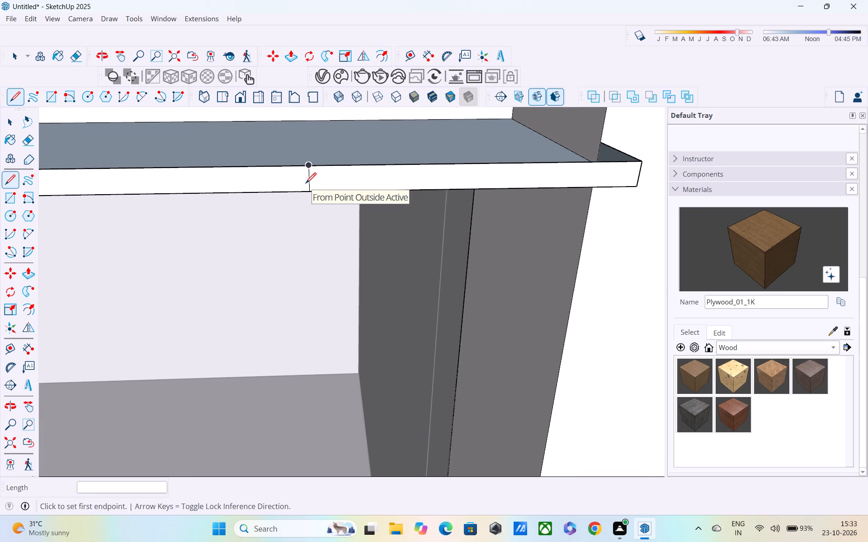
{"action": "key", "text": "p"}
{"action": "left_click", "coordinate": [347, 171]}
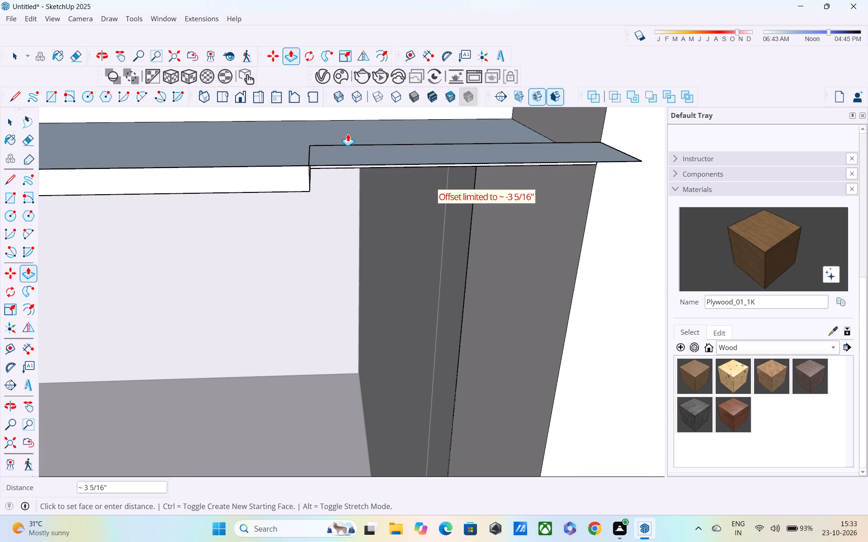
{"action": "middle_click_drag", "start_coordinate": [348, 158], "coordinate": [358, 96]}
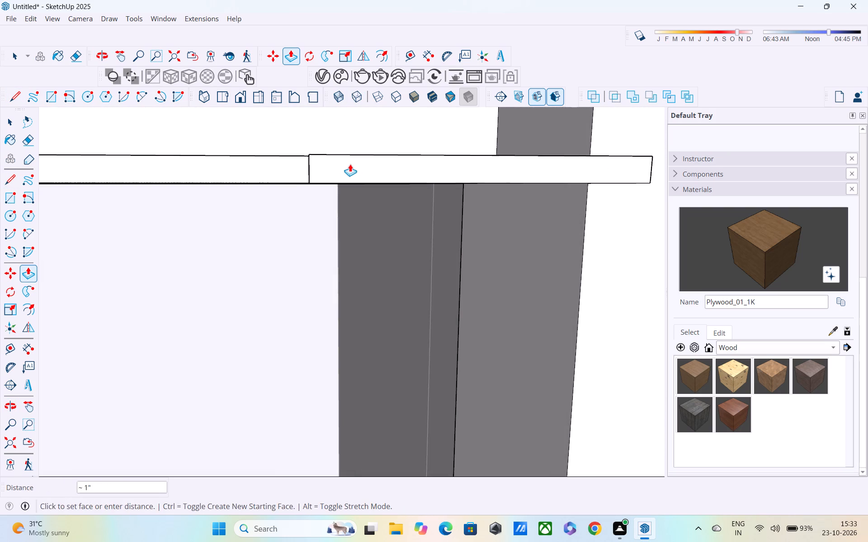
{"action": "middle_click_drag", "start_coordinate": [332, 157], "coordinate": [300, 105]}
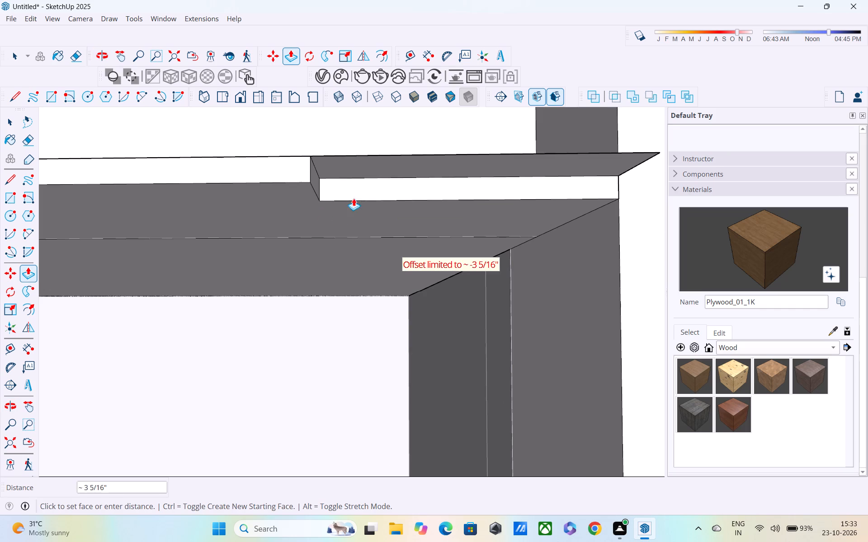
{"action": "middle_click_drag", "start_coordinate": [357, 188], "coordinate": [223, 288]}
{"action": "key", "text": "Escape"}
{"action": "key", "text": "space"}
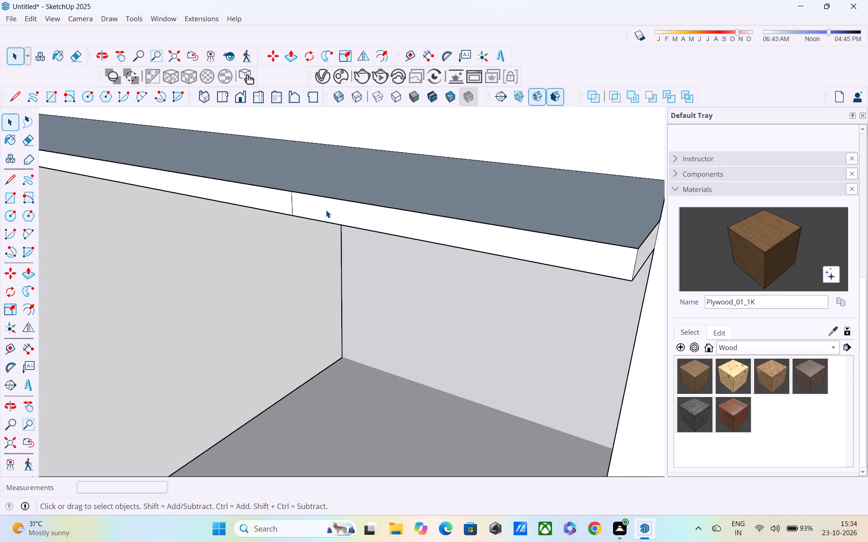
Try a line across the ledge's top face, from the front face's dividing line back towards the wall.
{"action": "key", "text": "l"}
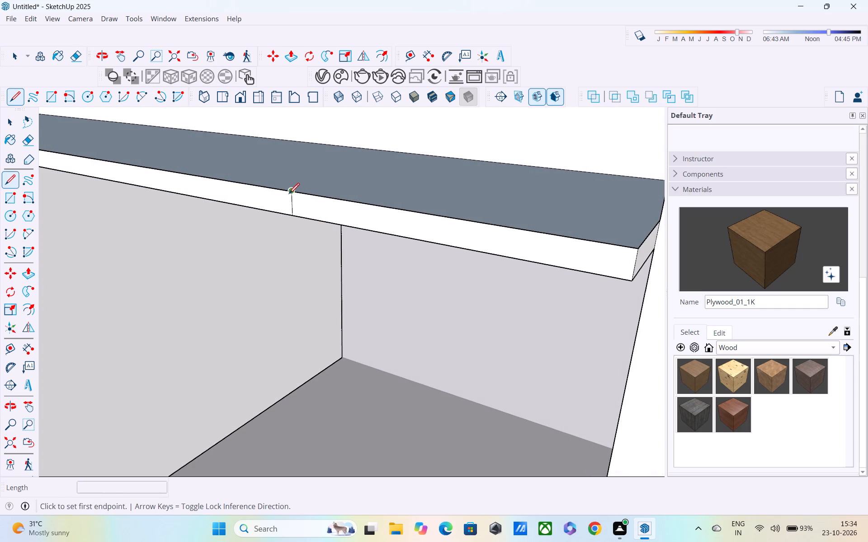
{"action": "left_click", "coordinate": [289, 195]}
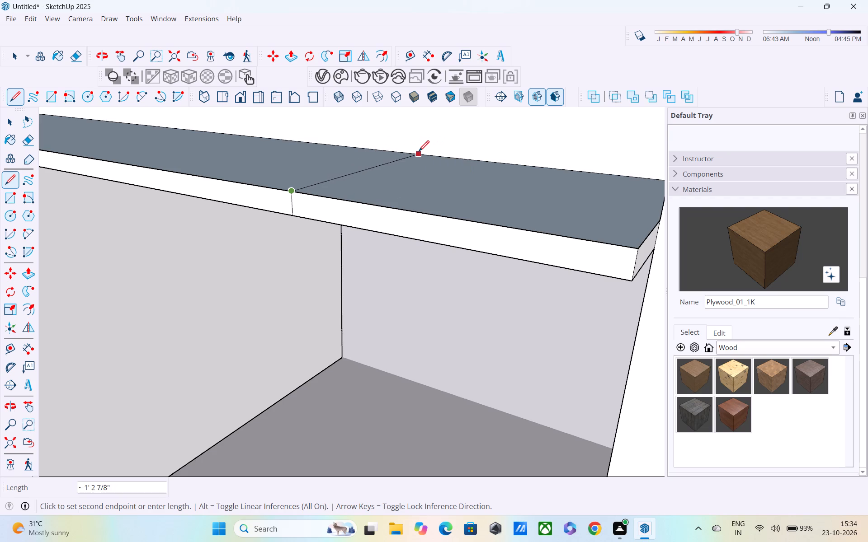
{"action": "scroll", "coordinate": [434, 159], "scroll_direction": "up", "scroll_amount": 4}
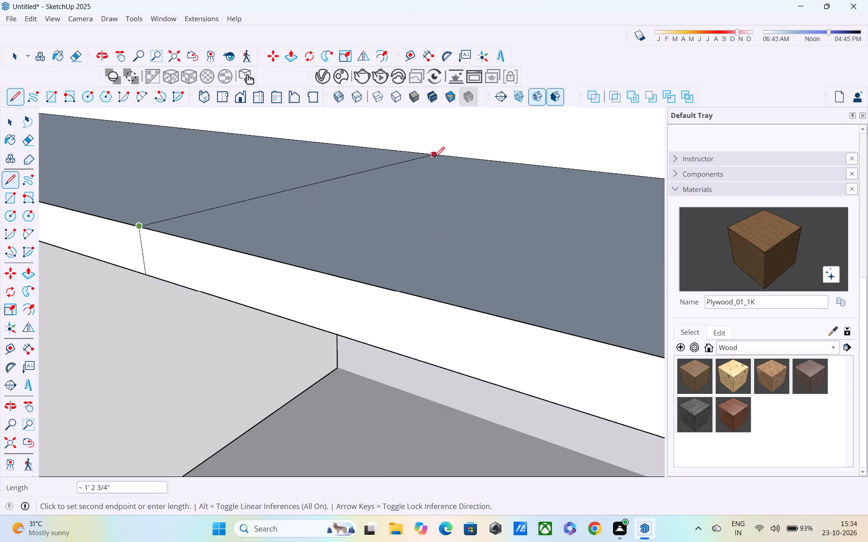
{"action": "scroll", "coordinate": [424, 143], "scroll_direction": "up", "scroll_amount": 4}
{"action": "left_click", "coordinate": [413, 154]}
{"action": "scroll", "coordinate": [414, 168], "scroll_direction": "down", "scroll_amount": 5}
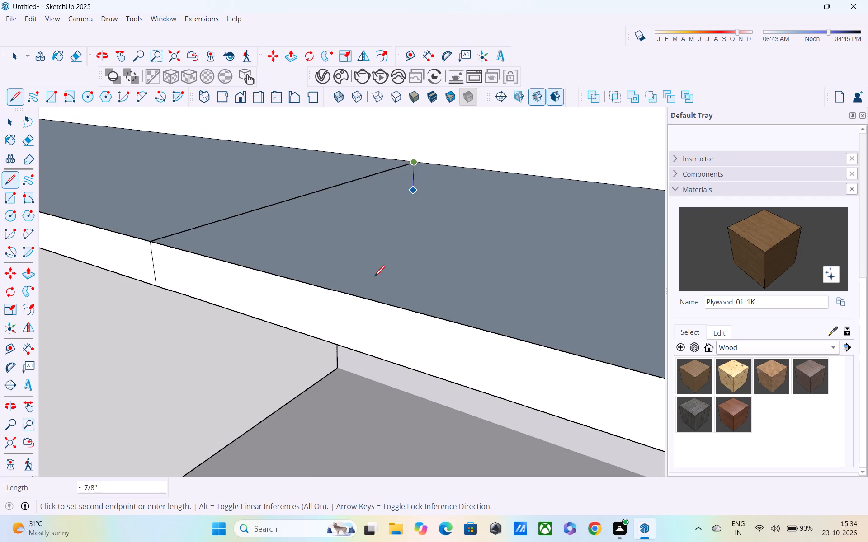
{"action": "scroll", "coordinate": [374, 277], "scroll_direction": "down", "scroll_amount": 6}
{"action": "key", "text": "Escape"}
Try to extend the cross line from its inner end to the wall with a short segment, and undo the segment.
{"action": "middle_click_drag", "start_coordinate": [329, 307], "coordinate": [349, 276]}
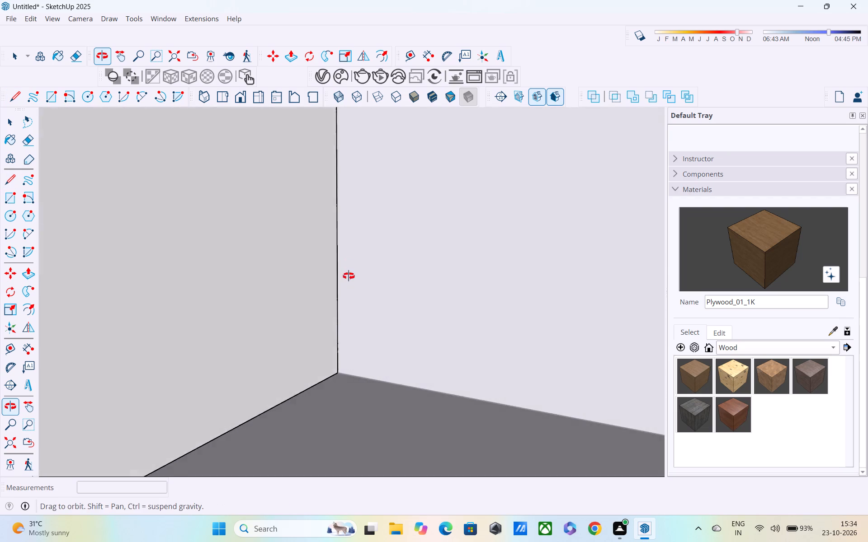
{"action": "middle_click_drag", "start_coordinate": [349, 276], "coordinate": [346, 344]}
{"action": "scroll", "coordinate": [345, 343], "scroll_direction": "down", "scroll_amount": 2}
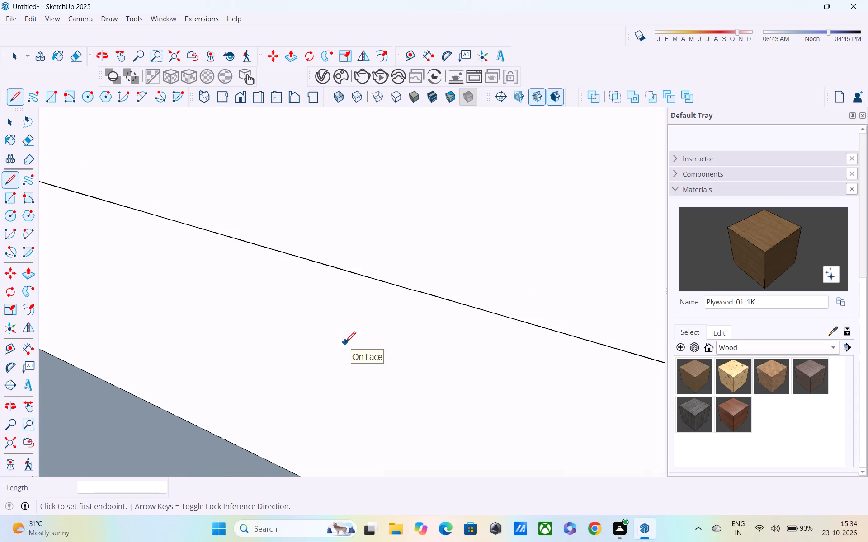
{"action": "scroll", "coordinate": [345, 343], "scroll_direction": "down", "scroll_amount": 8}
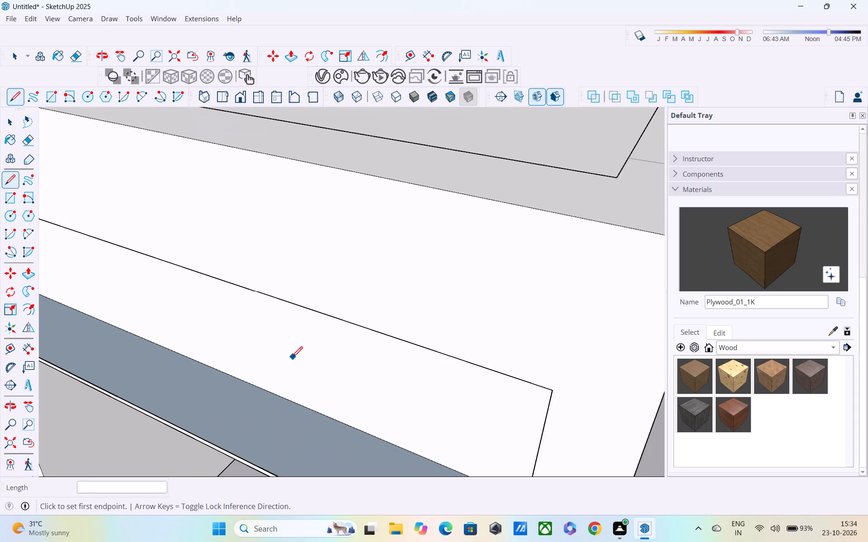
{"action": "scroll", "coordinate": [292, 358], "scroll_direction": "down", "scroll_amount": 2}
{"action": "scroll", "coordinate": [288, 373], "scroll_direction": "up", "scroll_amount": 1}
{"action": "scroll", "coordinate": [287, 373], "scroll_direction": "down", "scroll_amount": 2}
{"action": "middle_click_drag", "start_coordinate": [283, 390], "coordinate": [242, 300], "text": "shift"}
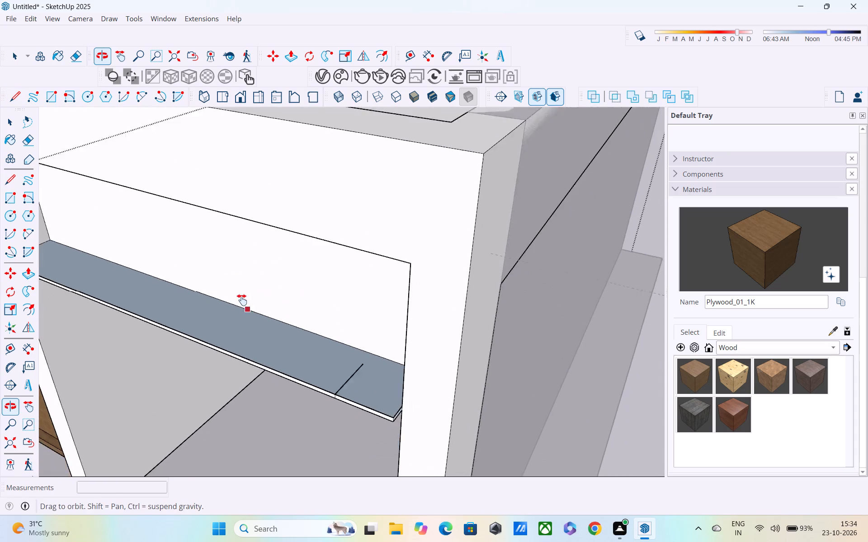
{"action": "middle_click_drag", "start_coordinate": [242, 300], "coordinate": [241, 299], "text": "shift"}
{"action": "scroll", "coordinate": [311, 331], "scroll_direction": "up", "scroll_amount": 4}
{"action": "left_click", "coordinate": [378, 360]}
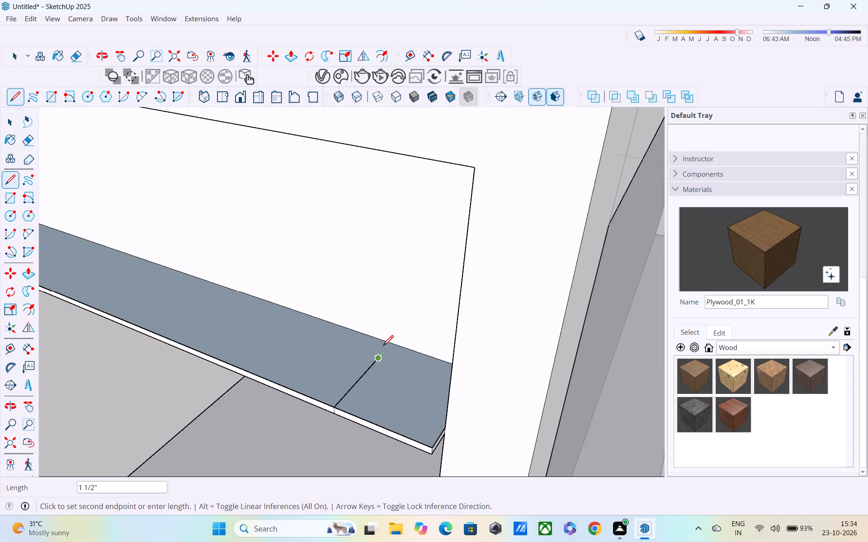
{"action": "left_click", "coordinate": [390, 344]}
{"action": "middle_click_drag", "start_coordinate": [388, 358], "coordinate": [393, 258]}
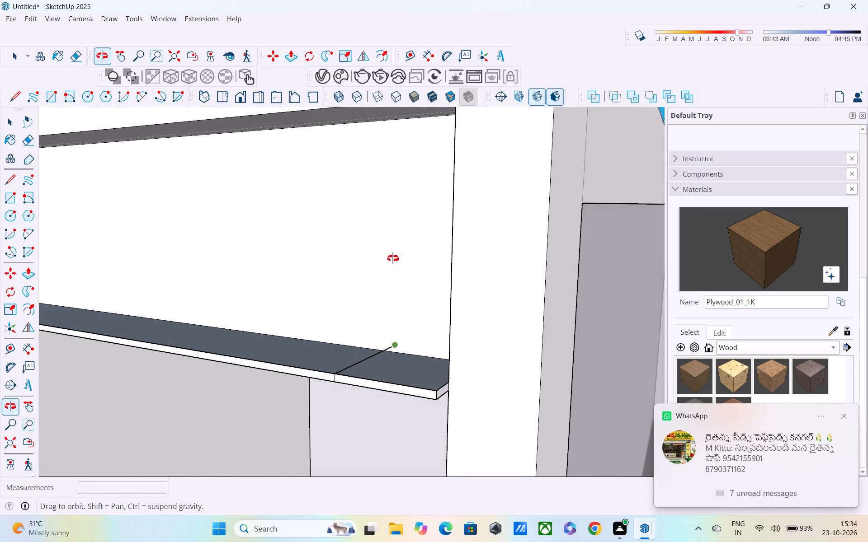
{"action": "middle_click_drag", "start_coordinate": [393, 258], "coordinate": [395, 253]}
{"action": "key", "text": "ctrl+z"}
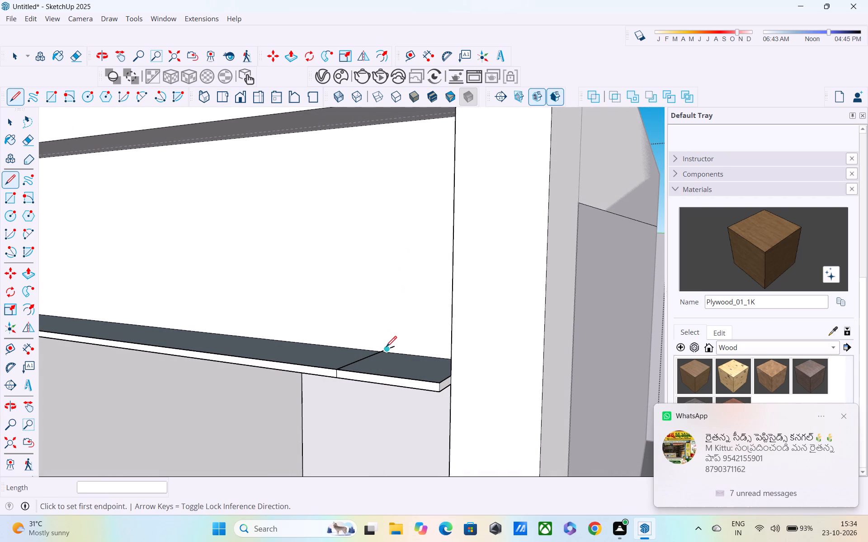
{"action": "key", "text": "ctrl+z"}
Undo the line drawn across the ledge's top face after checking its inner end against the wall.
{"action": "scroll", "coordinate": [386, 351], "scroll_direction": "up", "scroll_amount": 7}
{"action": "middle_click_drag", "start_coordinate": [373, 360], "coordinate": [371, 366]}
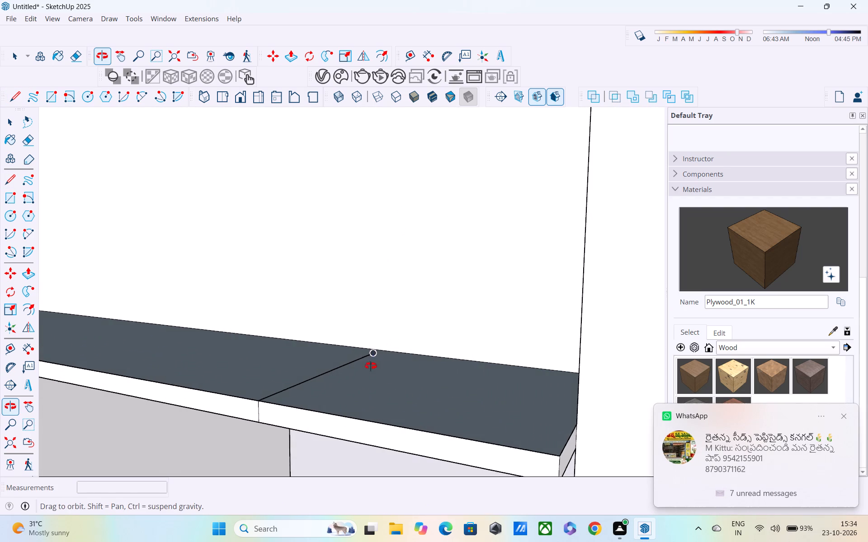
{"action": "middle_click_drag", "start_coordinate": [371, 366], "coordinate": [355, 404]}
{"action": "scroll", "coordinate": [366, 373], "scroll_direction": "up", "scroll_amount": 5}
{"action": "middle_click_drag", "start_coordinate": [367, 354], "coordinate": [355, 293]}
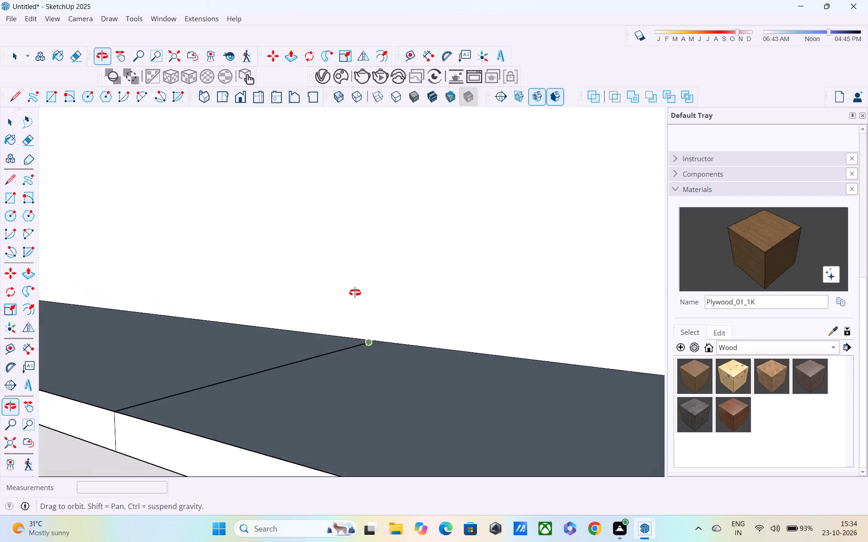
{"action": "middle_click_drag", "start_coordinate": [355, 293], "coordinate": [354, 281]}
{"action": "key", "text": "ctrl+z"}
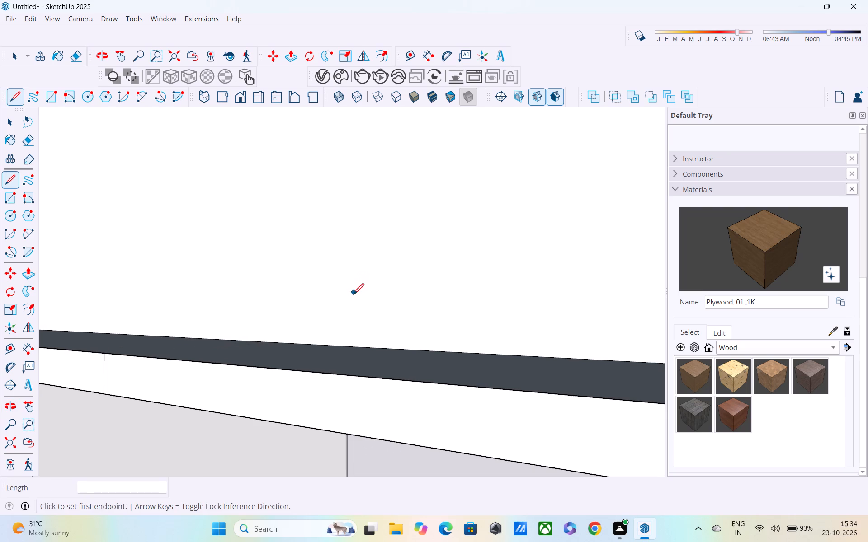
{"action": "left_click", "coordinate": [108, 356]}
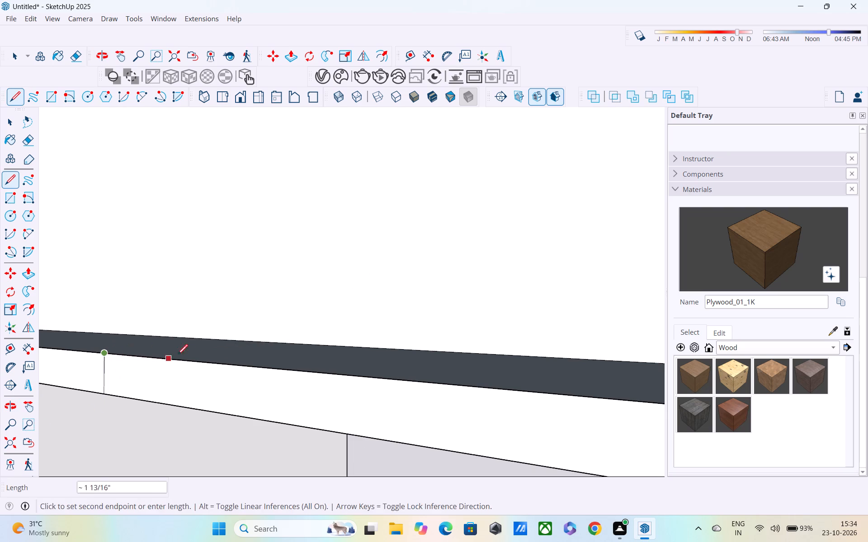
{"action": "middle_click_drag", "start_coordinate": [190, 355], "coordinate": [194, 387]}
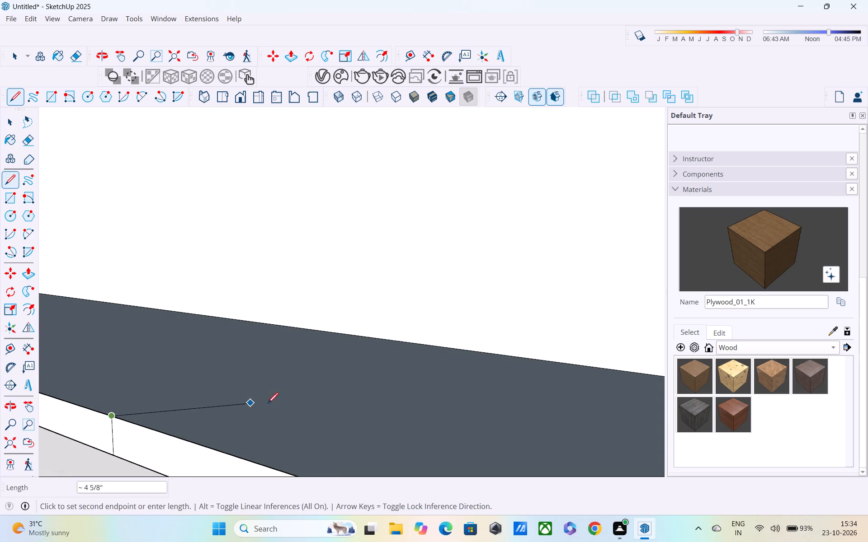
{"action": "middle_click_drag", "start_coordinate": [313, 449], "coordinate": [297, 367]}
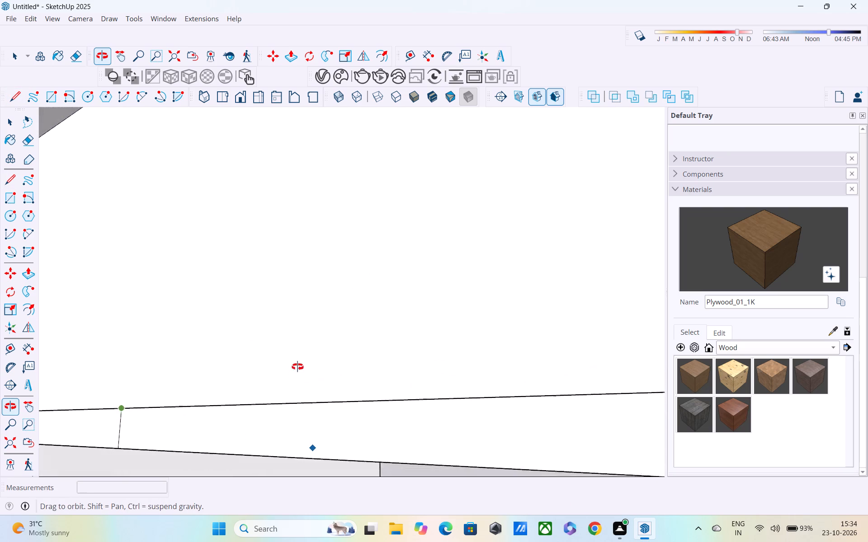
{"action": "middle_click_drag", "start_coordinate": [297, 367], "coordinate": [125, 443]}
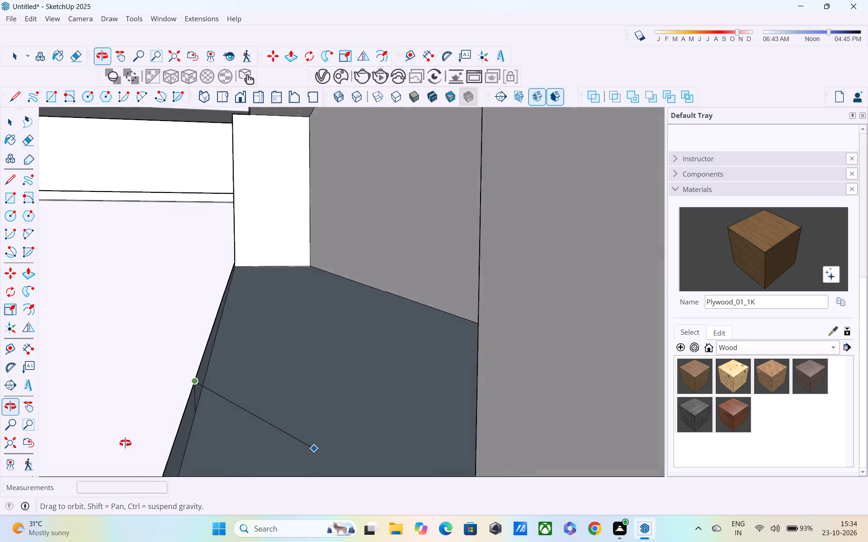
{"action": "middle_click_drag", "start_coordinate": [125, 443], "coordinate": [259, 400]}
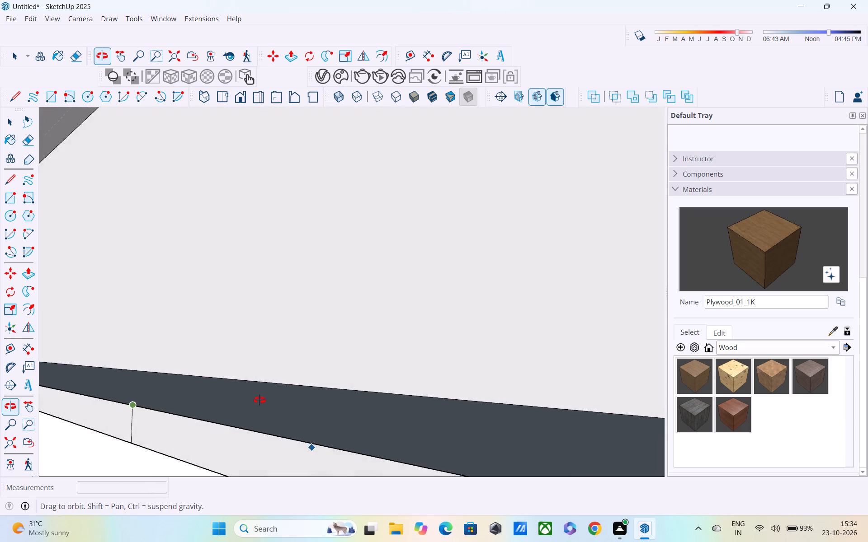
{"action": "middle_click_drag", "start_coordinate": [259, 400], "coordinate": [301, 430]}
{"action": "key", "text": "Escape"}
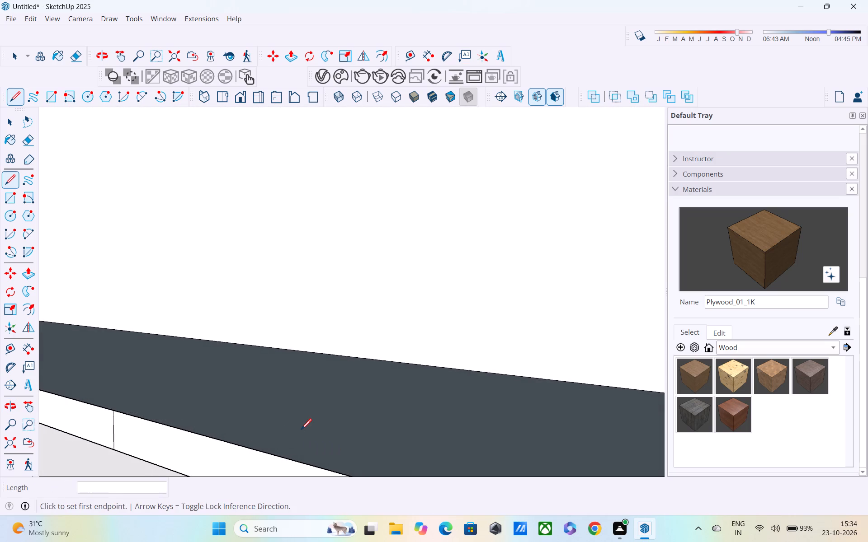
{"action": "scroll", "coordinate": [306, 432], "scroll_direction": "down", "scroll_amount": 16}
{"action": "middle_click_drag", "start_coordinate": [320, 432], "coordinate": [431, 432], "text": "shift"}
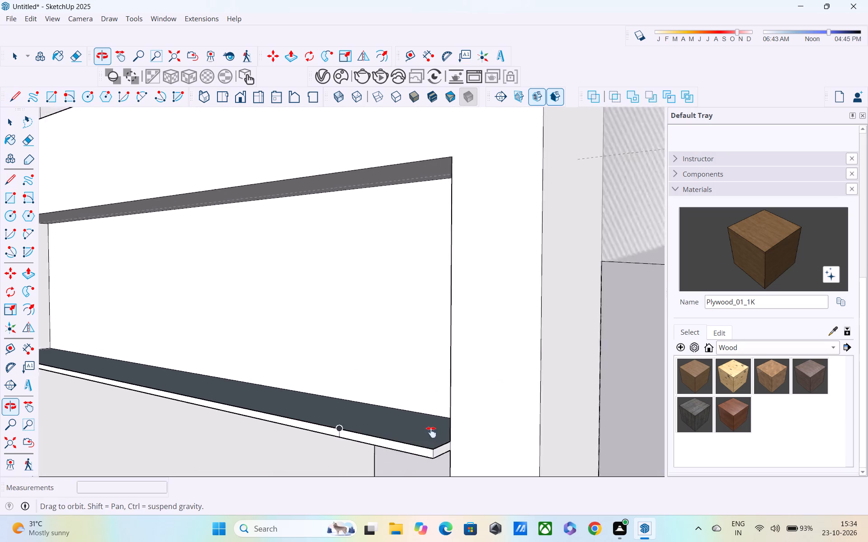
Draw a rectangle over the ledge's top face, from its front corner at the inner side wall to the back corner by the outer column.
{"action": "middle_click_drag", "start_coordinate": [431, 432], "coordinate": [558, 423], "text": "shift"}
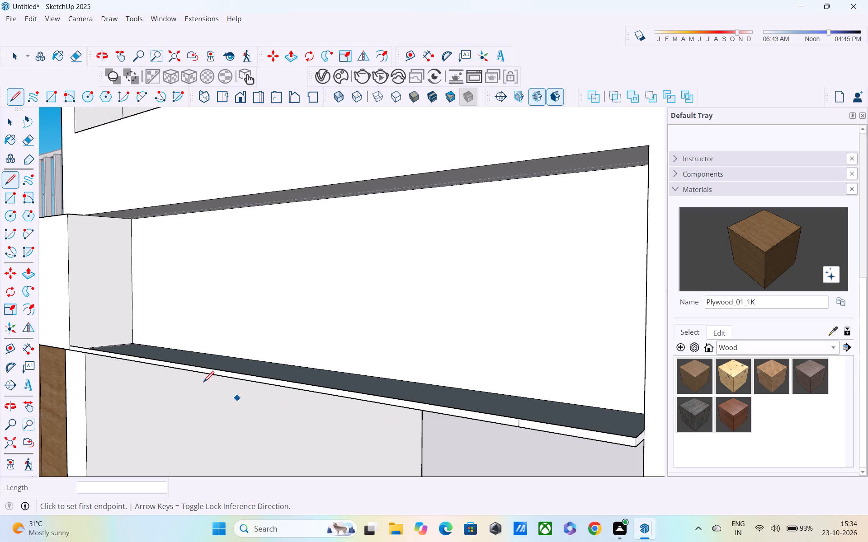
{"action": "key", "text": "r"}
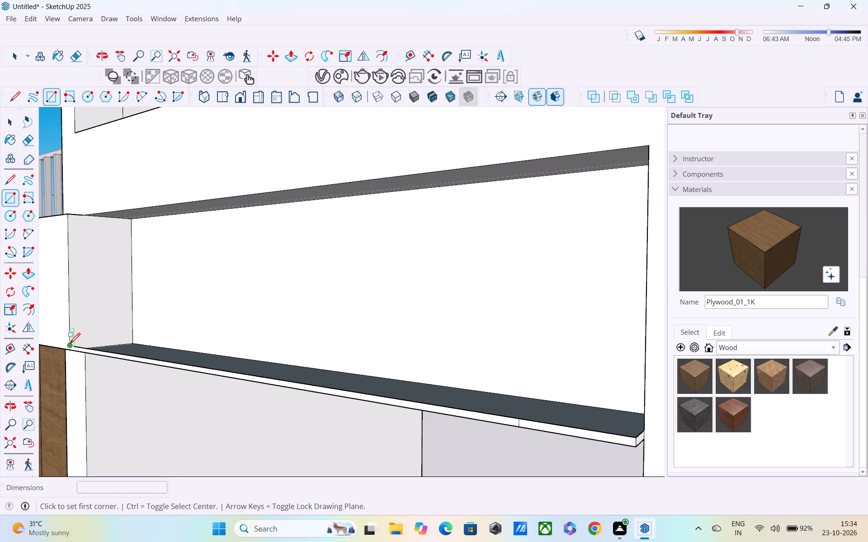
{"action": "left_click", "coordinate": [70, 345]}
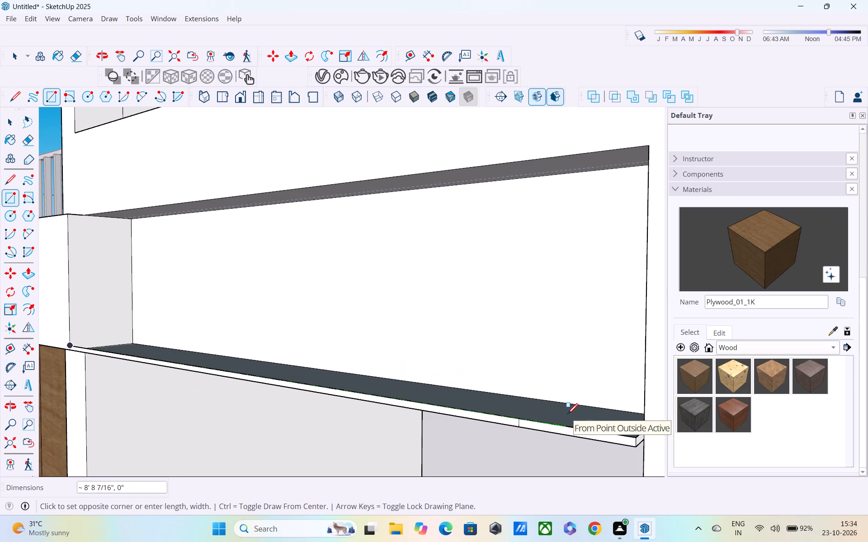
{"action": "middle_click_drag", "start_coordinate": [563, 416], "coordinate": [394, 426], "text": "shift"}
{"action": "middle_click_drag", "start_coordinate": [402, 426], "coordinate": [646, 455]}
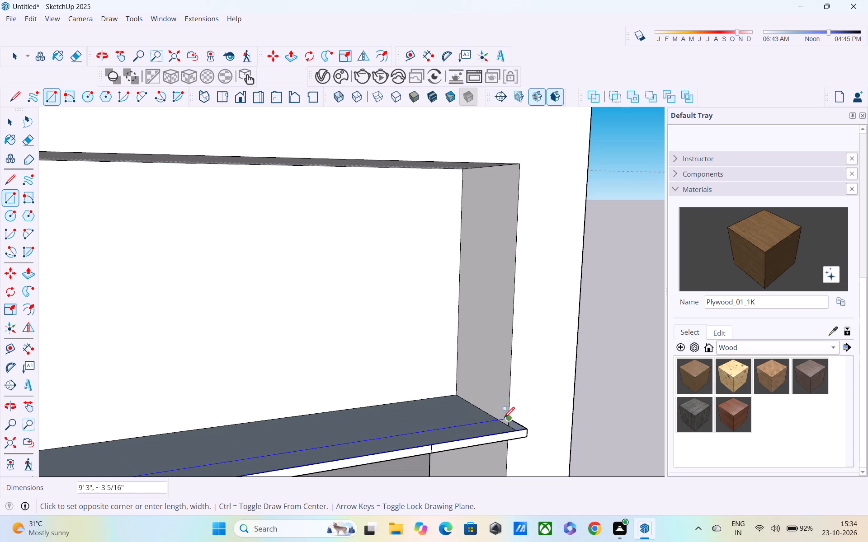
{"action": "left_click", "coordinate": [458, 388]}
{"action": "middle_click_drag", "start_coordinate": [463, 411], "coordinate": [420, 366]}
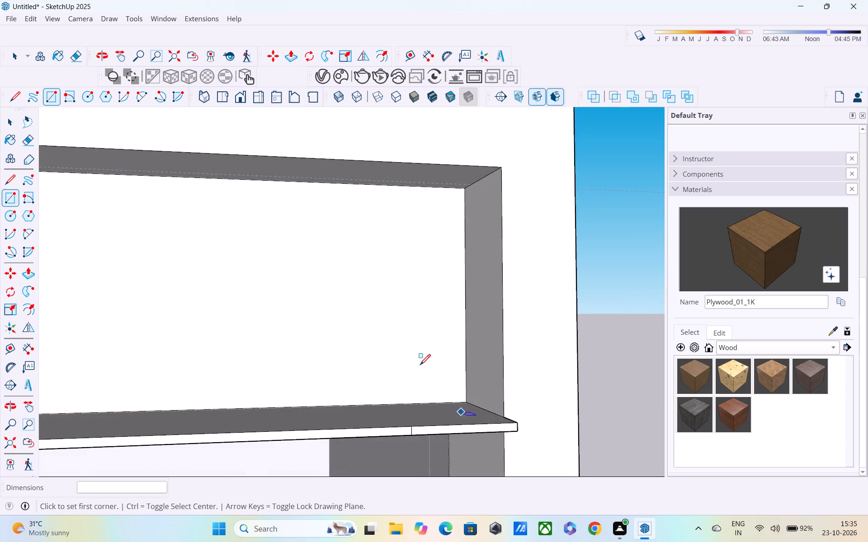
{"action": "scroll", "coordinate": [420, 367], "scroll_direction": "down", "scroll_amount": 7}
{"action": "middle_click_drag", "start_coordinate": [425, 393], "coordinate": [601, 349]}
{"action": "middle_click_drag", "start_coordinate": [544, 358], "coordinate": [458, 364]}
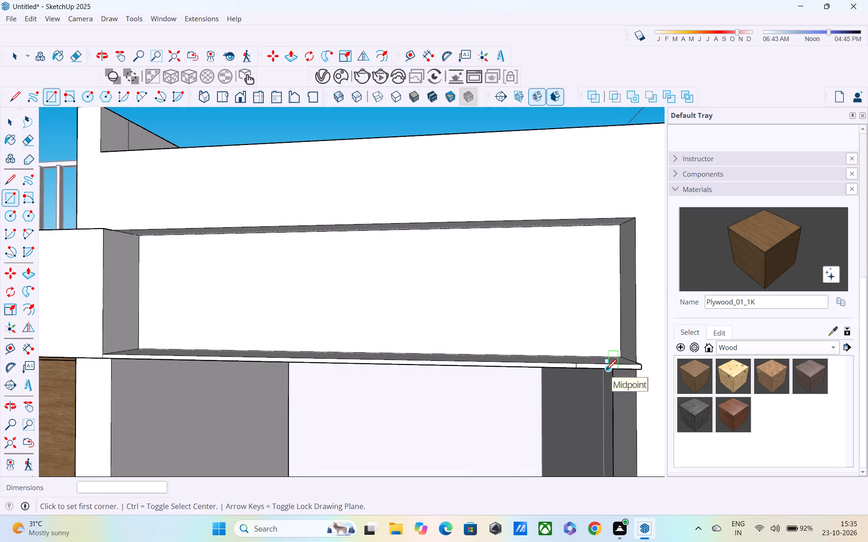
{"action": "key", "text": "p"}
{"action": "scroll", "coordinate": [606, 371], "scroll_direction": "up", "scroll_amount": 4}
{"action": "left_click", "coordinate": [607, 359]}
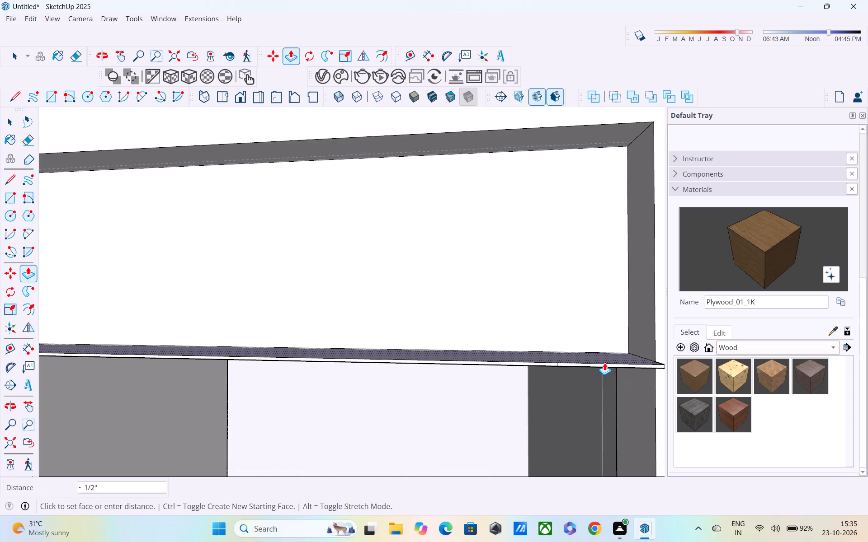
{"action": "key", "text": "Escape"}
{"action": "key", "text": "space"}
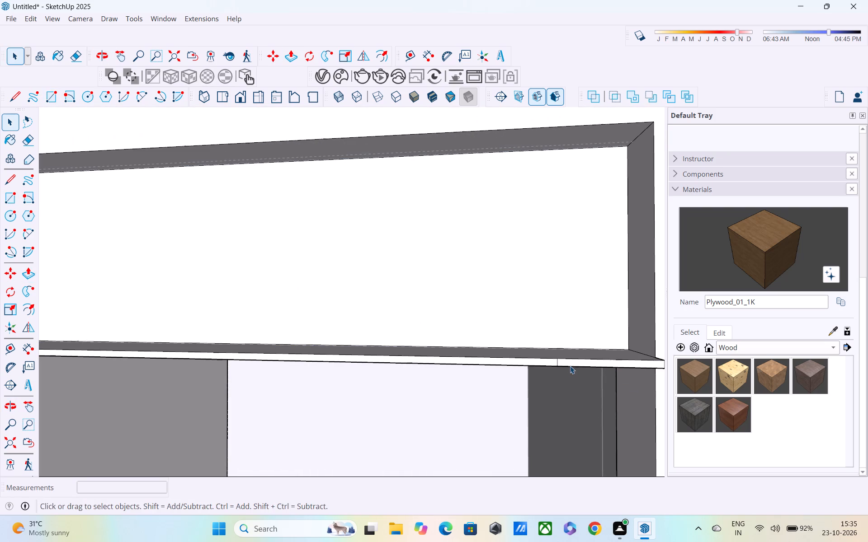
Retrace the short vertical dividing line, about 7/8" long, on the ledge's front face near the outer column.
{"action": "key", "text": "l"}
{"action": "scroll", "coordinate": [554, 370], "scroll_direction": "up", "scroll_amount": 3}
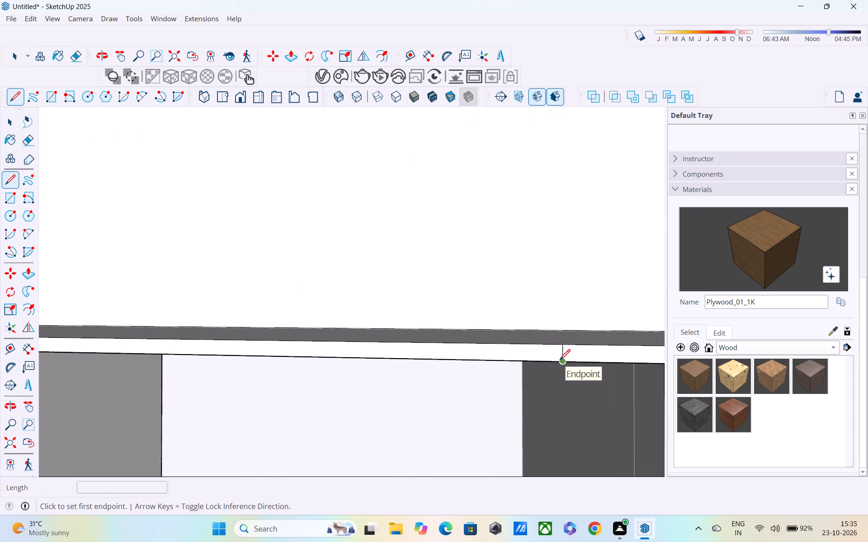
{"action": "left_click", "coordinate": [563, 347]}
{"action": "left_click", "coordinate": [562, 362]}
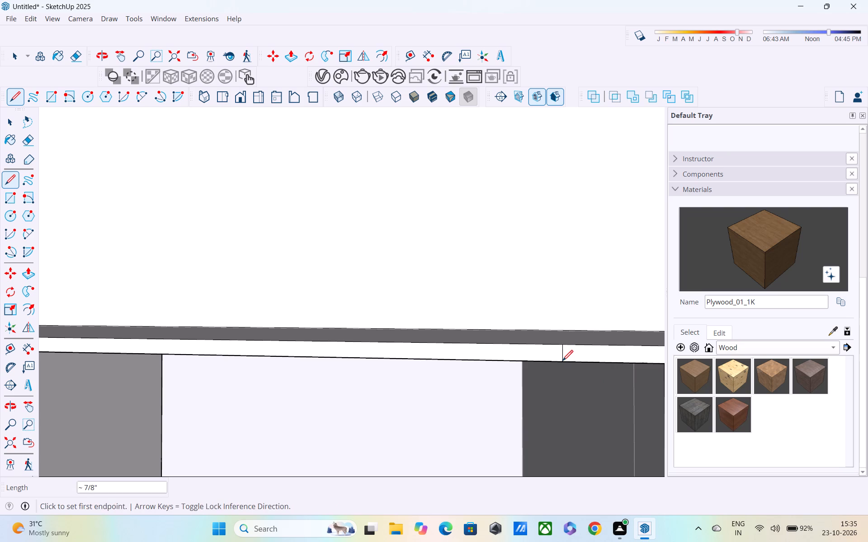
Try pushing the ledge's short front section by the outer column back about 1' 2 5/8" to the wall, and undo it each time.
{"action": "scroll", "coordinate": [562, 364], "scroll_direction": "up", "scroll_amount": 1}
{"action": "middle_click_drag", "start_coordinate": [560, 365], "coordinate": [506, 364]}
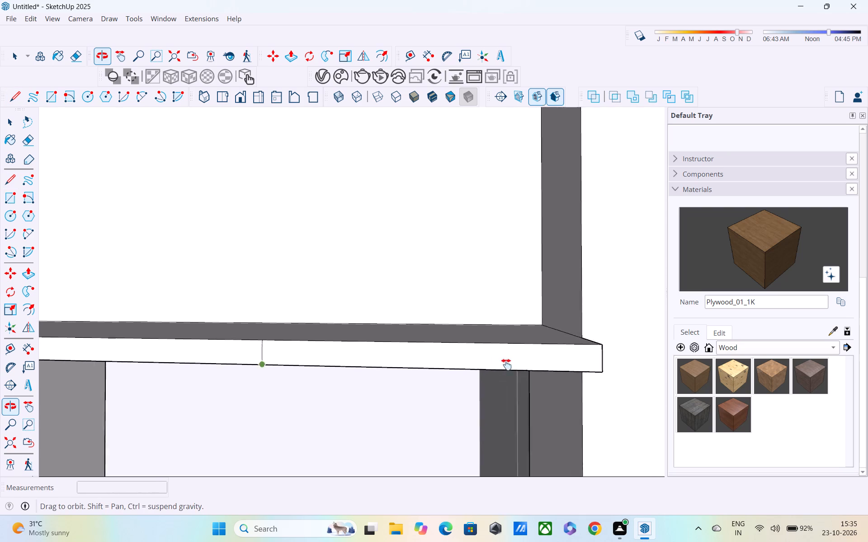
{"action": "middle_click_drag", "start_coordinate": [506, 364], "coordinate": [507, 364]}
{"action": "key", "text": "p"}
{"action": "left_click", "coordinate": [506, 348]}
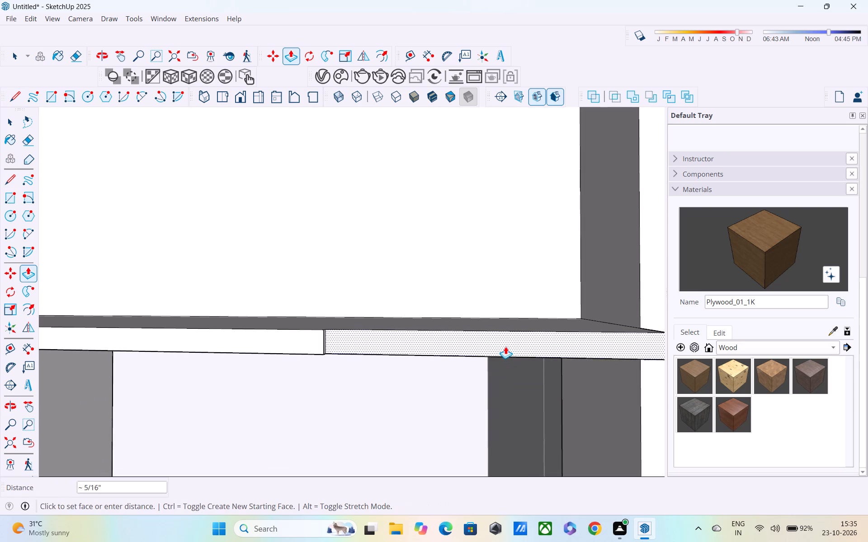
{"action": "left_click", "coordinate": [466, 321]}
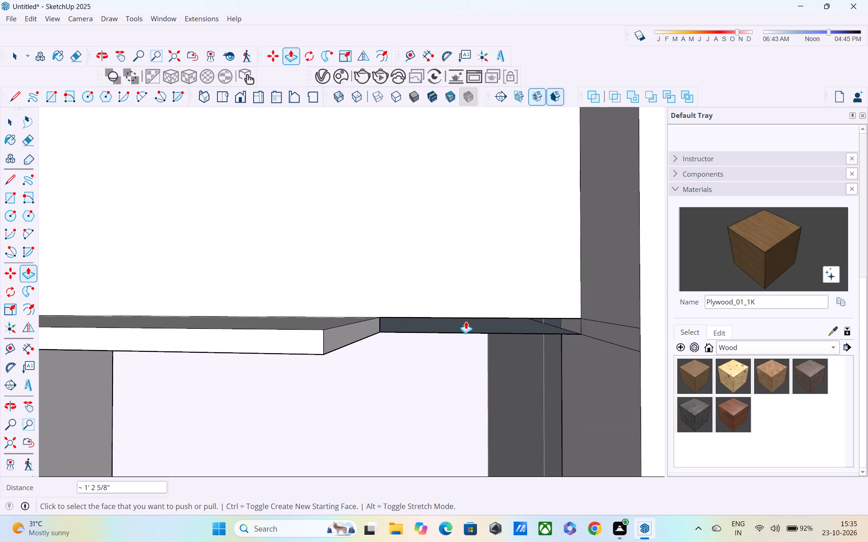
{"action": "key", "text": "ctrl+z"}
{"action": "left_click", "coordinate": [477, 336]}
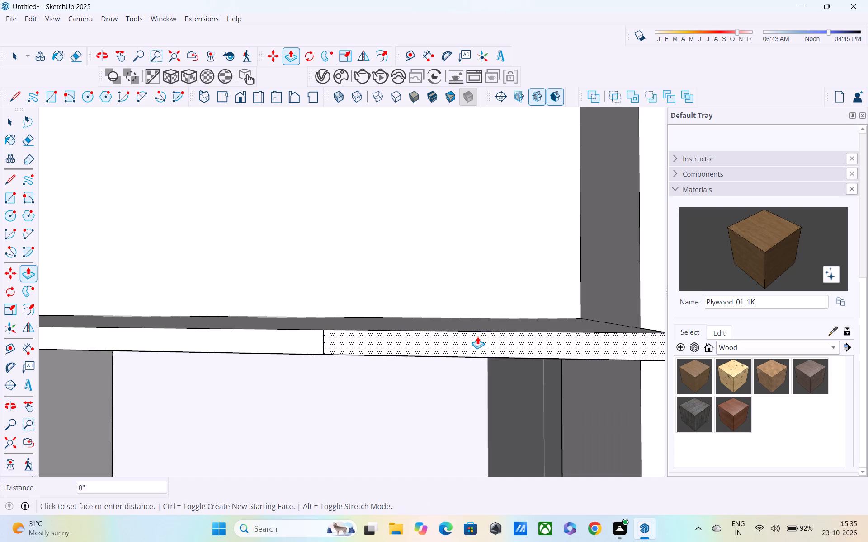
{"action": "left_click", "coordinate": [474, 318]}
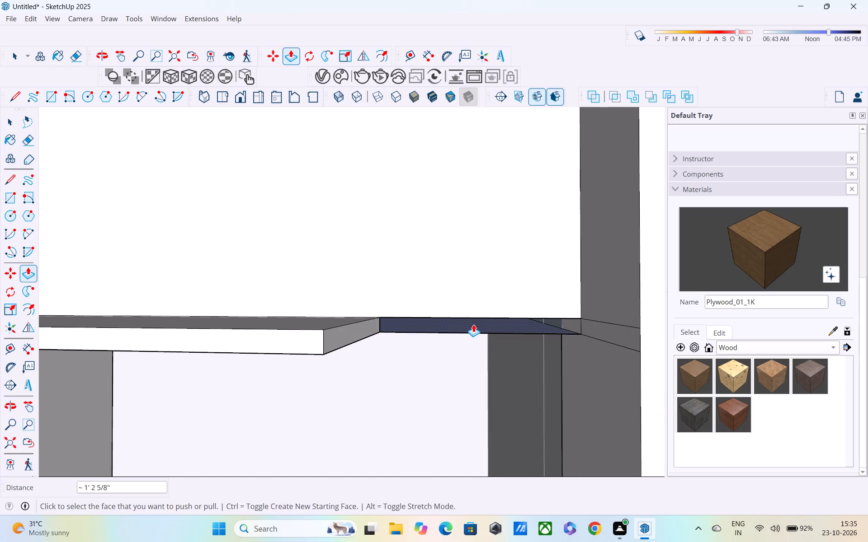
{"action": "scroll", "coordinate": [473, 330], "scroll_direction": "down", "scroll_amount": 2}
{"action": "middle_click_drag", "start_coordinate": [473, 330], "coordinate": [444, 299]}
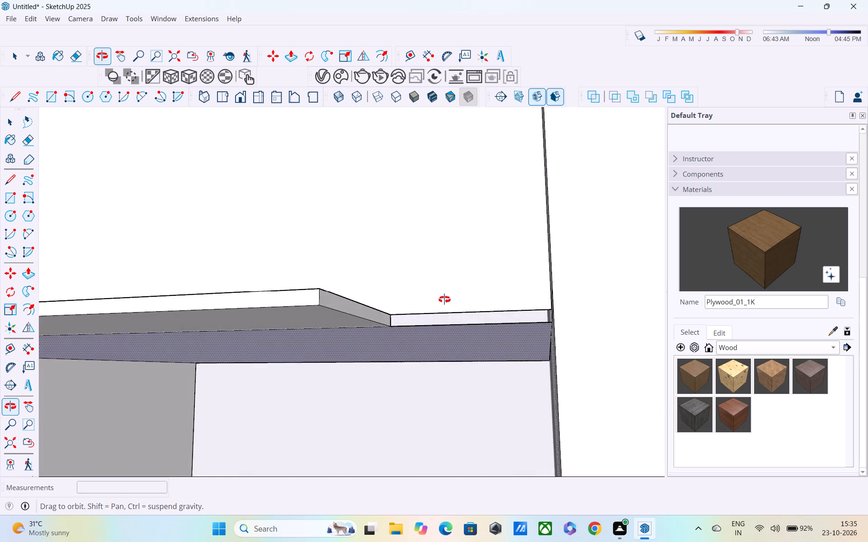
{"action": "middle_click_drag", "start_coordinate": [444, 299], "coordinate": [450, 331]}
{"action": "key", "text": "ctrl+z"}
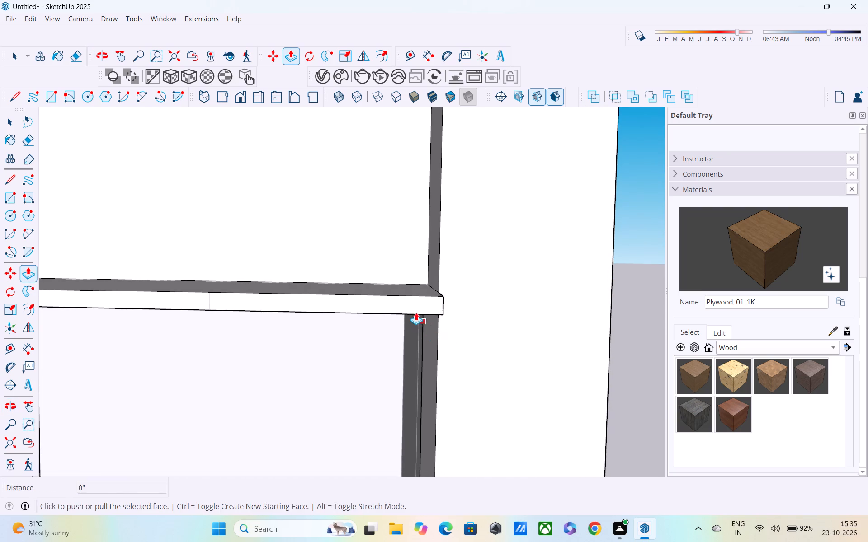
Push the ledge's short front section by the outer column back about 8 5/16" towards the wall.
{"action": "left_click", "coordinate": [412, 308]}
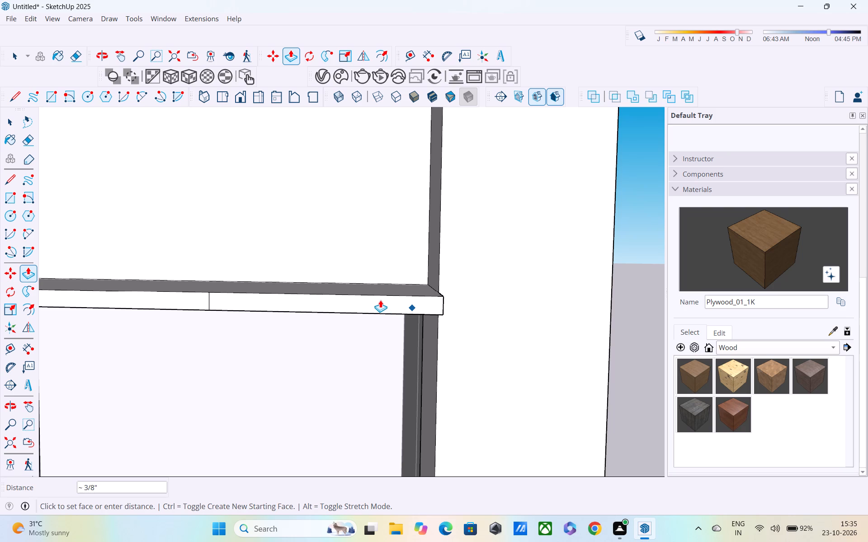
{"action": "key", "text": "Escape"}
{"action": "left_click", "coordinate": [380, 300]}
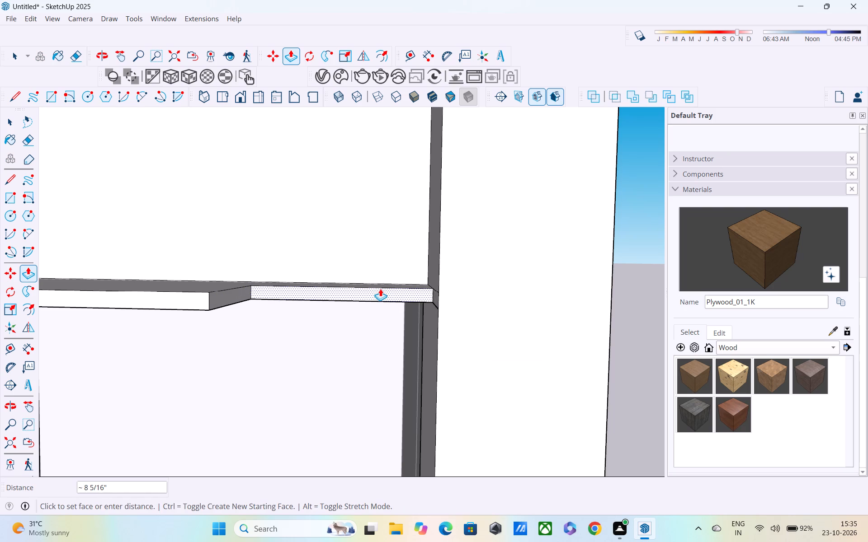
{"action": "left_click", "coordinate": [380, 289]}
Examine the notched ledge end and the opening around it from the front and from below.
{"action": "middle_click_drag", "start_coordinate": [399, 319], "coordinate": [423, 330]}
{"action": "scroll", "coordinate": [419, 328], "scroll_direction": "down", "scroll_amount": 9}
{"action": "scroll", "coordinate": [426, 332], "scroll_direction": "up", "scroll_amount": 1}
{"action": "scroll", "coordinate": [426, 332], "scroll_direction": "down", "scroll_amount": 5}
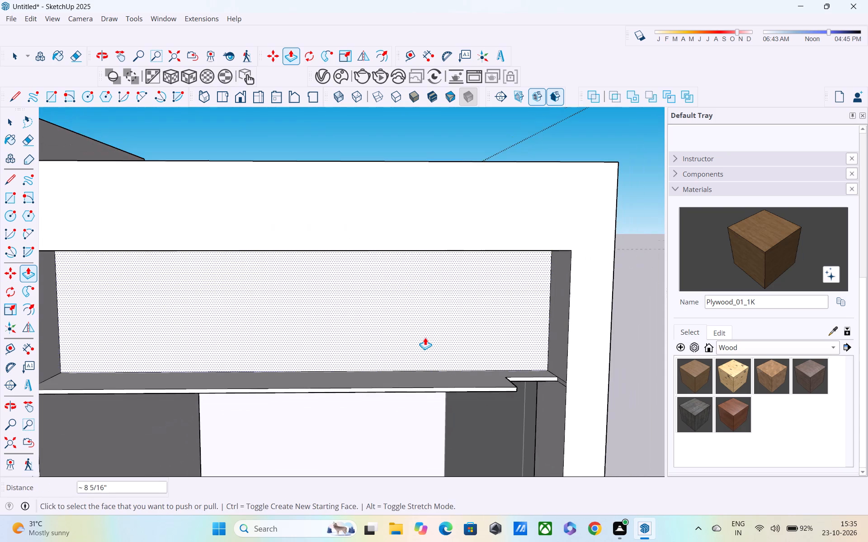
{"action": "scroll", "coordinate": [425, 340], "scroll_direction": "down", "scroll_amount": 2}
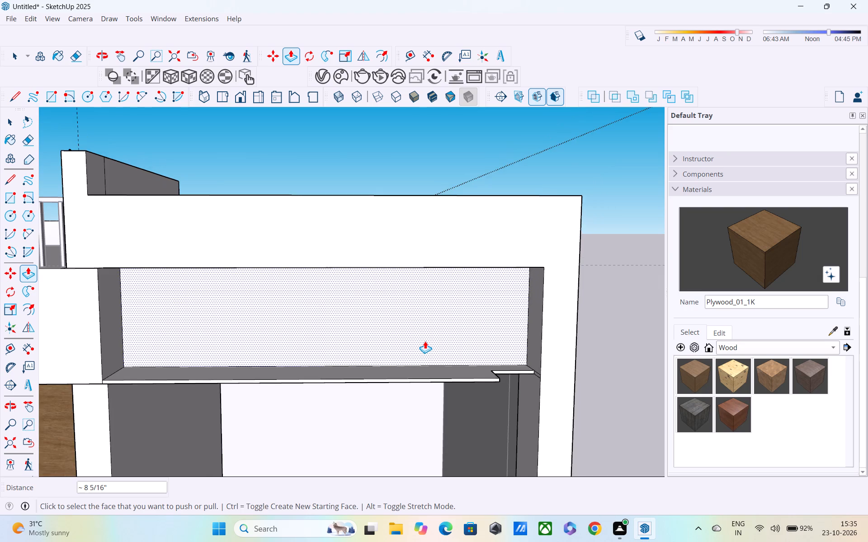
{"action": "scroll", "coordinate": [425, 343], "scroll_direction": "down", "scroll_amount": 4}
{"action": "middle_click_drag", "start_coordinate": [400, 362], "coordinate": [386, 354]}
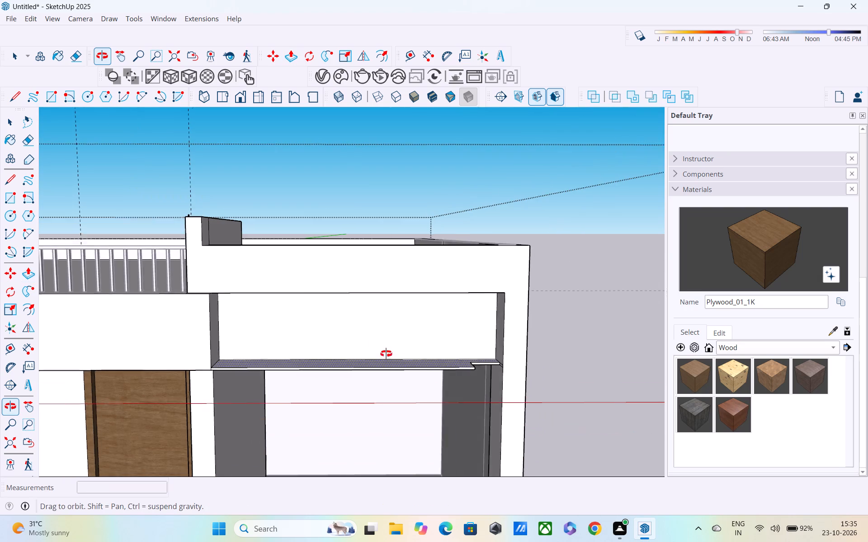
{"action": "middle_click_drag", "start_coordinate": [386, 354], "coordinate": [377, 262]}
{"action": "scroll", "coordinate": [296, 336], "scroll_direction": "up", "scroll_amount": 3}
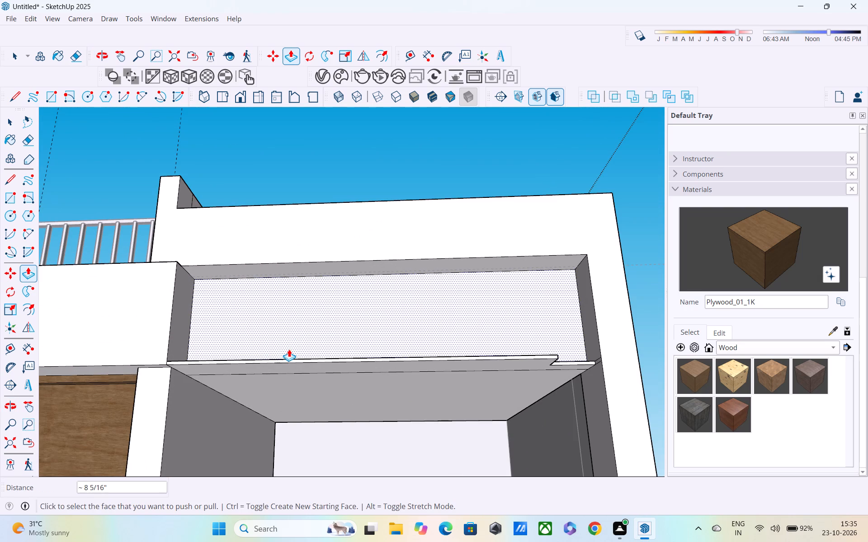
{"action": "scroll", "coordinate": [289, 359], "scroll_direction": "down", "scroll_amount": 3}
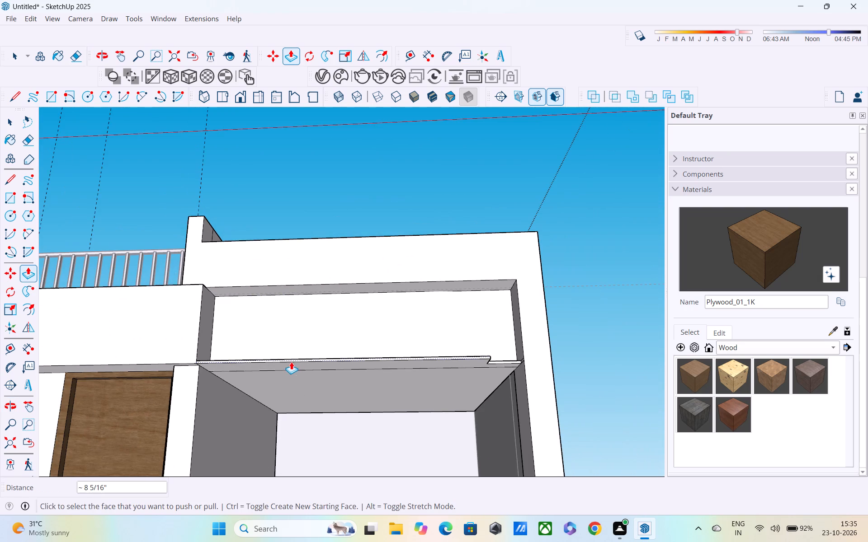
{"action": "scroll", "coordinate": [334, 361], "scroll_direction": "down", "scroll_amount": 1}
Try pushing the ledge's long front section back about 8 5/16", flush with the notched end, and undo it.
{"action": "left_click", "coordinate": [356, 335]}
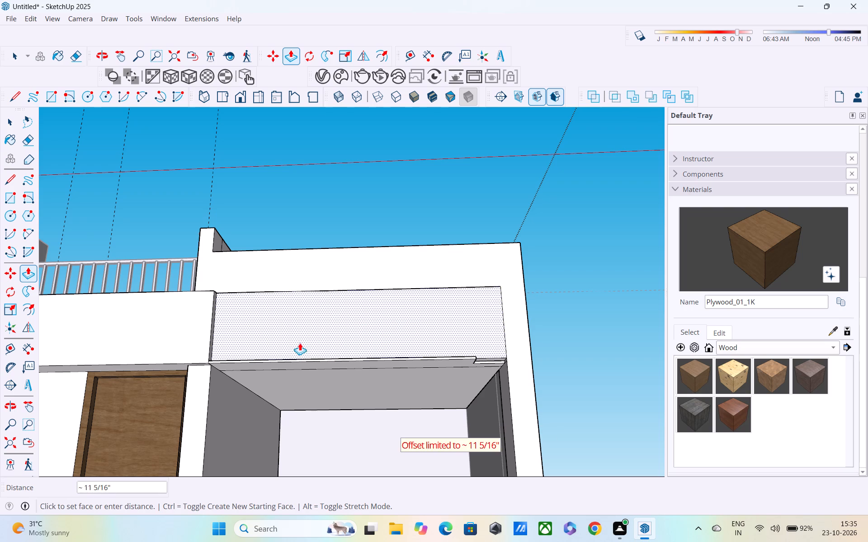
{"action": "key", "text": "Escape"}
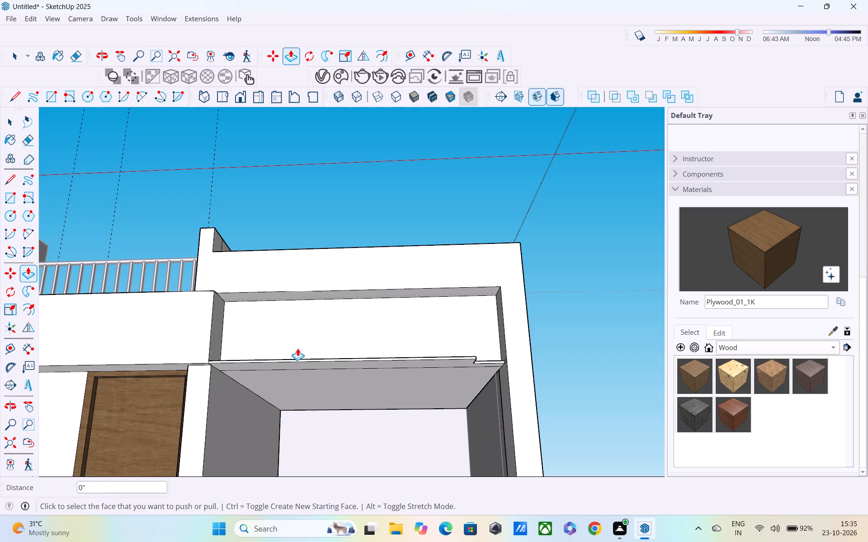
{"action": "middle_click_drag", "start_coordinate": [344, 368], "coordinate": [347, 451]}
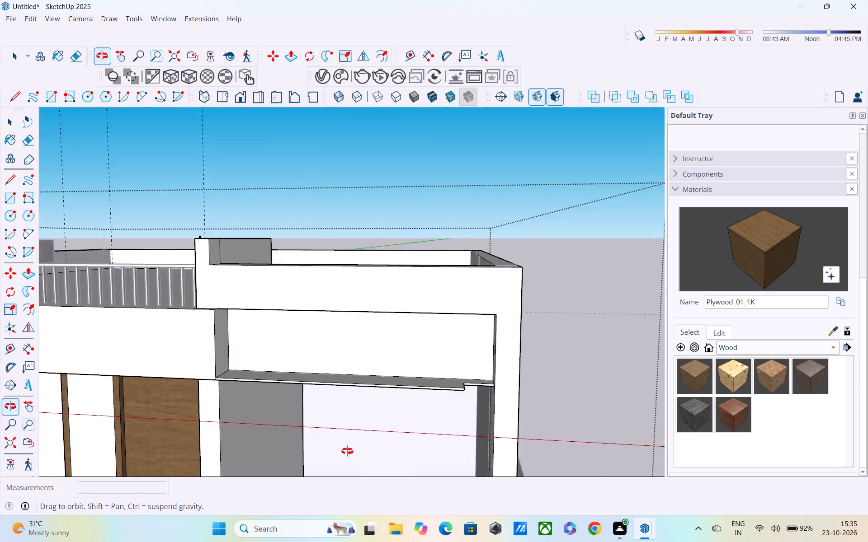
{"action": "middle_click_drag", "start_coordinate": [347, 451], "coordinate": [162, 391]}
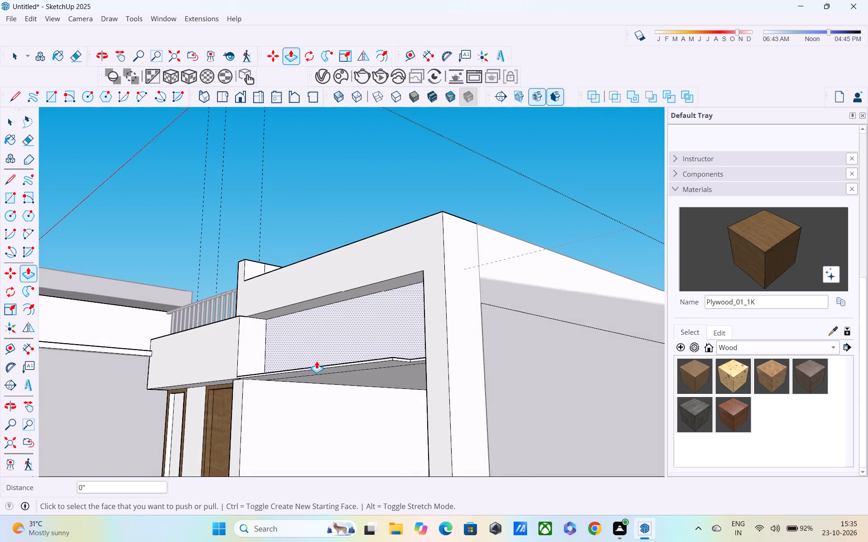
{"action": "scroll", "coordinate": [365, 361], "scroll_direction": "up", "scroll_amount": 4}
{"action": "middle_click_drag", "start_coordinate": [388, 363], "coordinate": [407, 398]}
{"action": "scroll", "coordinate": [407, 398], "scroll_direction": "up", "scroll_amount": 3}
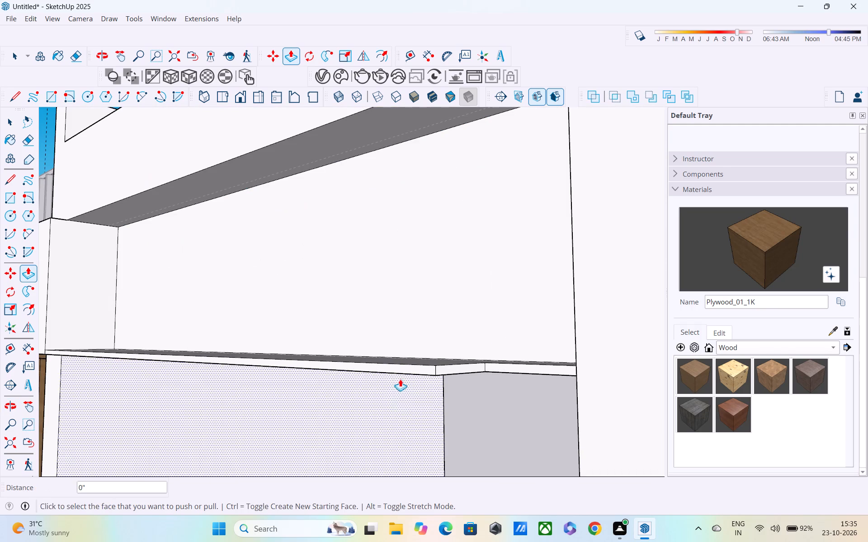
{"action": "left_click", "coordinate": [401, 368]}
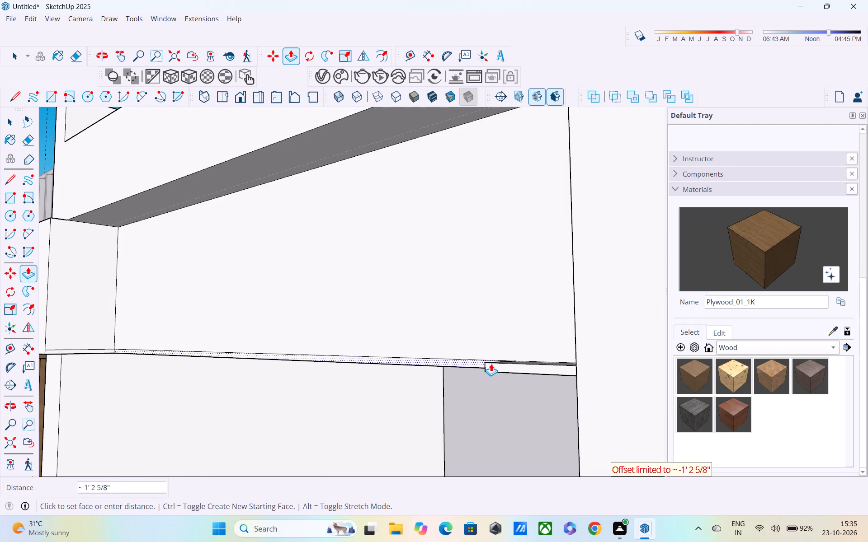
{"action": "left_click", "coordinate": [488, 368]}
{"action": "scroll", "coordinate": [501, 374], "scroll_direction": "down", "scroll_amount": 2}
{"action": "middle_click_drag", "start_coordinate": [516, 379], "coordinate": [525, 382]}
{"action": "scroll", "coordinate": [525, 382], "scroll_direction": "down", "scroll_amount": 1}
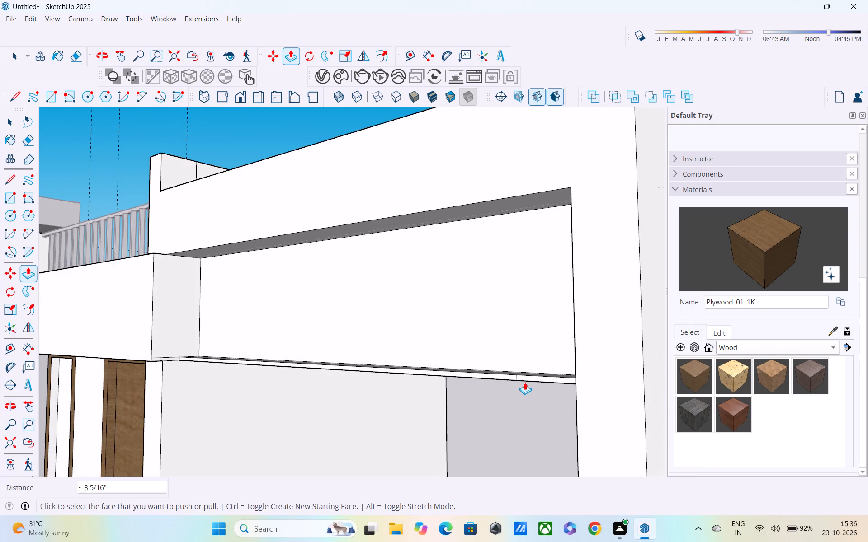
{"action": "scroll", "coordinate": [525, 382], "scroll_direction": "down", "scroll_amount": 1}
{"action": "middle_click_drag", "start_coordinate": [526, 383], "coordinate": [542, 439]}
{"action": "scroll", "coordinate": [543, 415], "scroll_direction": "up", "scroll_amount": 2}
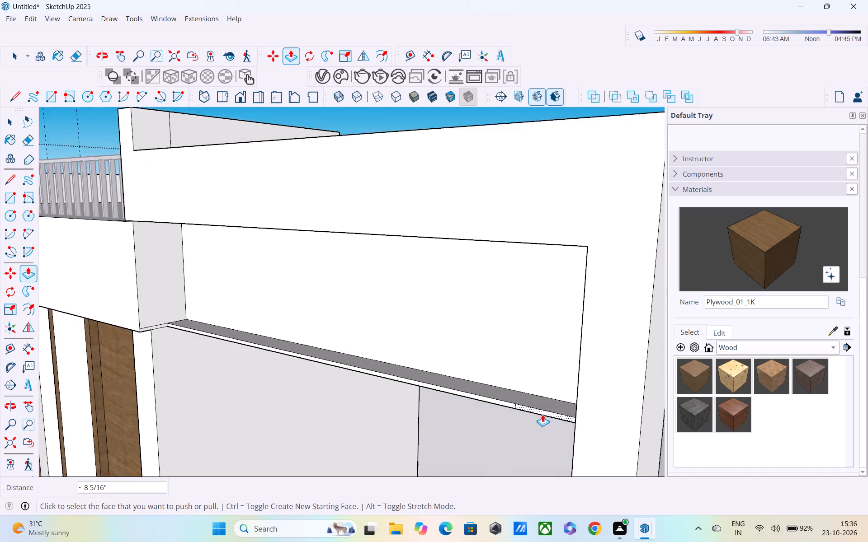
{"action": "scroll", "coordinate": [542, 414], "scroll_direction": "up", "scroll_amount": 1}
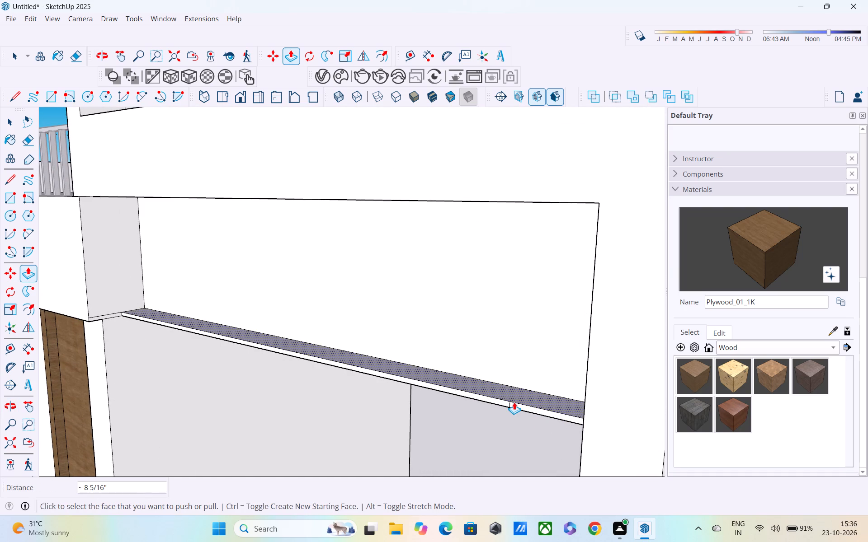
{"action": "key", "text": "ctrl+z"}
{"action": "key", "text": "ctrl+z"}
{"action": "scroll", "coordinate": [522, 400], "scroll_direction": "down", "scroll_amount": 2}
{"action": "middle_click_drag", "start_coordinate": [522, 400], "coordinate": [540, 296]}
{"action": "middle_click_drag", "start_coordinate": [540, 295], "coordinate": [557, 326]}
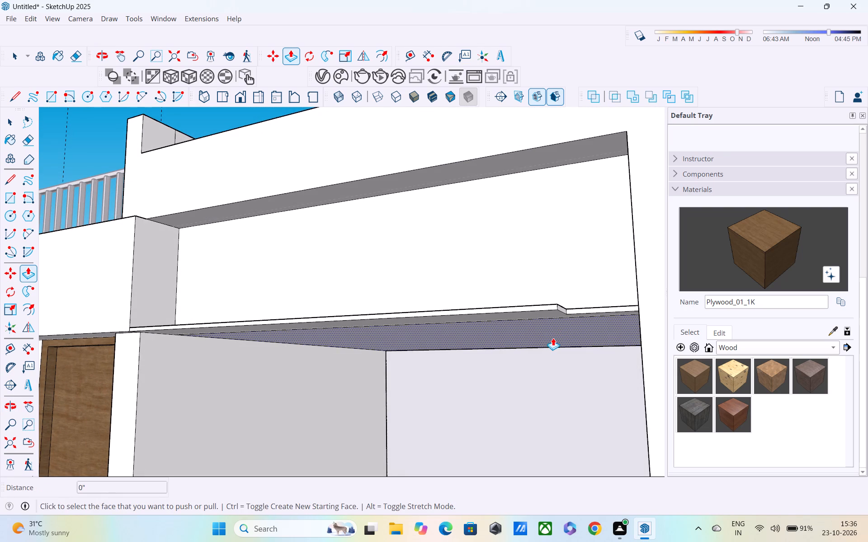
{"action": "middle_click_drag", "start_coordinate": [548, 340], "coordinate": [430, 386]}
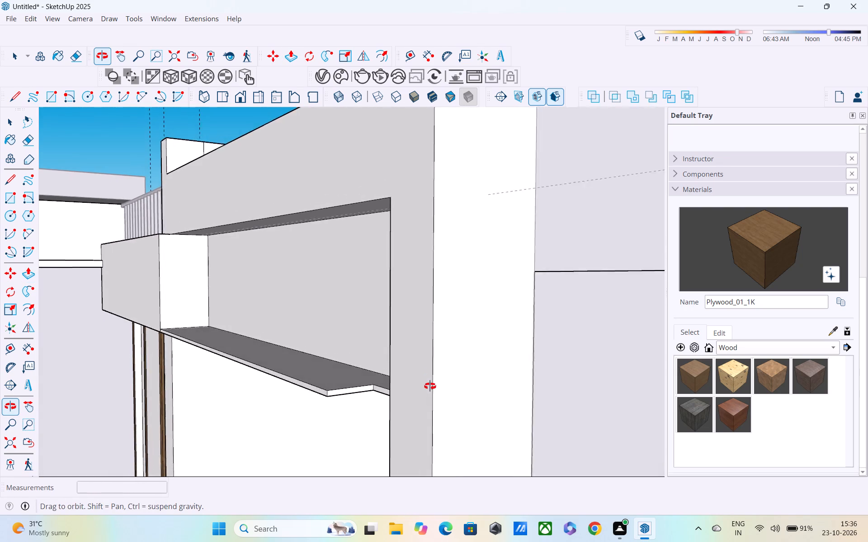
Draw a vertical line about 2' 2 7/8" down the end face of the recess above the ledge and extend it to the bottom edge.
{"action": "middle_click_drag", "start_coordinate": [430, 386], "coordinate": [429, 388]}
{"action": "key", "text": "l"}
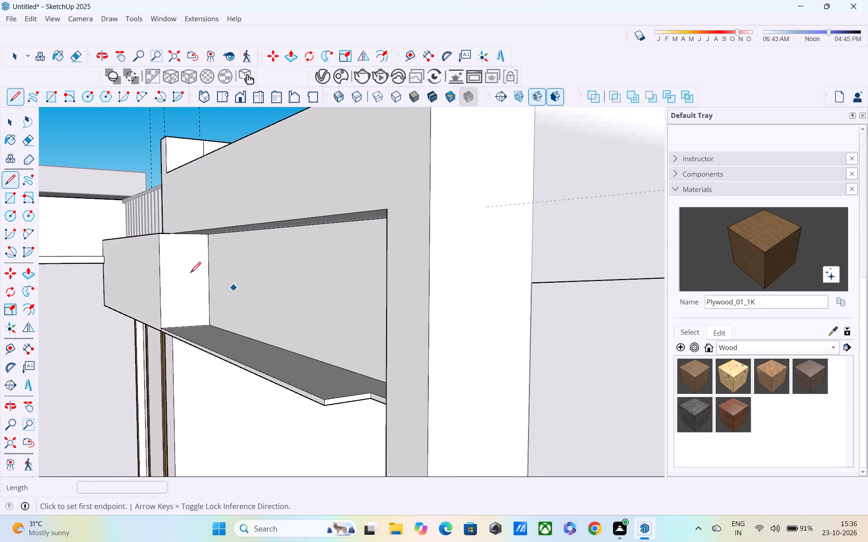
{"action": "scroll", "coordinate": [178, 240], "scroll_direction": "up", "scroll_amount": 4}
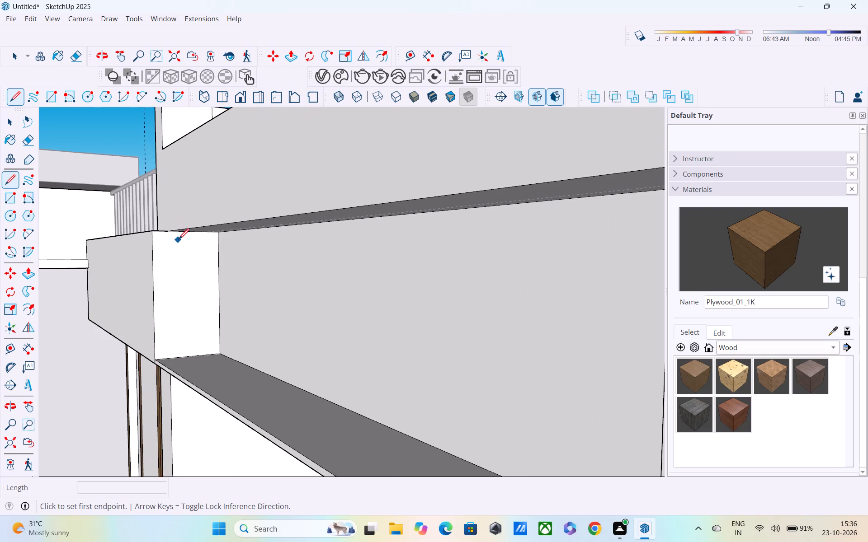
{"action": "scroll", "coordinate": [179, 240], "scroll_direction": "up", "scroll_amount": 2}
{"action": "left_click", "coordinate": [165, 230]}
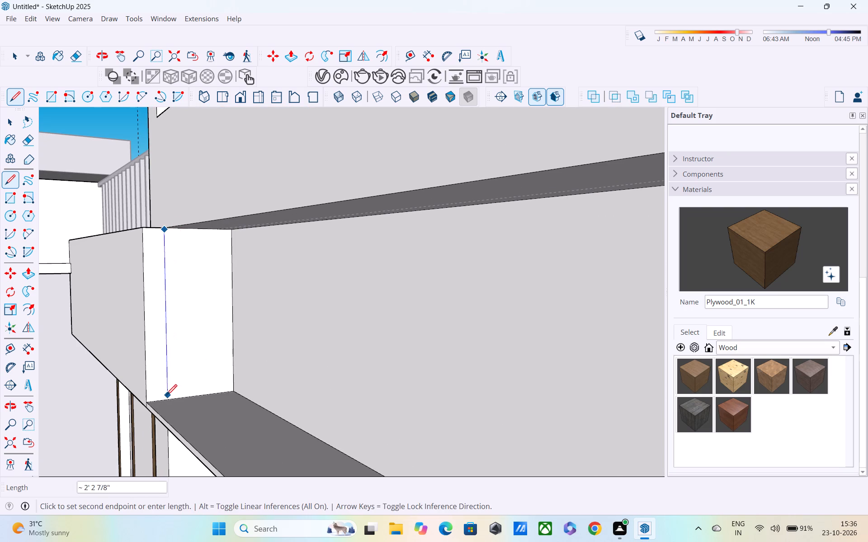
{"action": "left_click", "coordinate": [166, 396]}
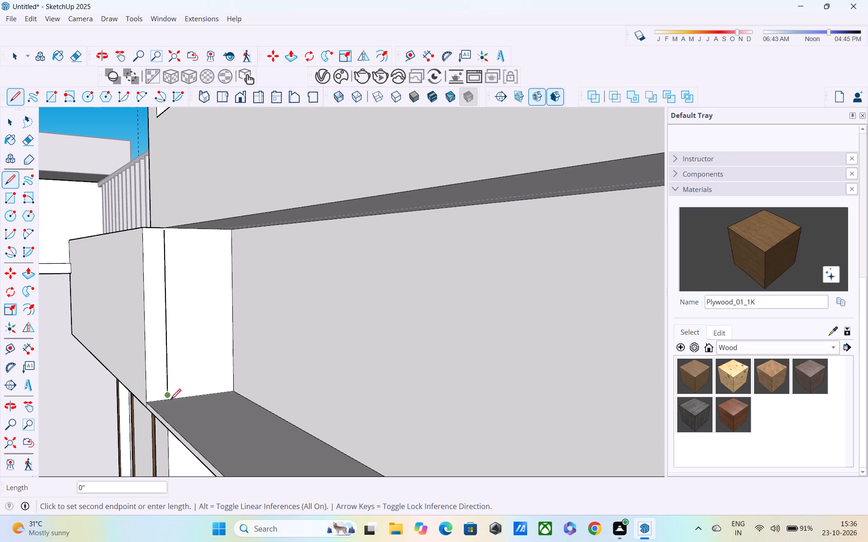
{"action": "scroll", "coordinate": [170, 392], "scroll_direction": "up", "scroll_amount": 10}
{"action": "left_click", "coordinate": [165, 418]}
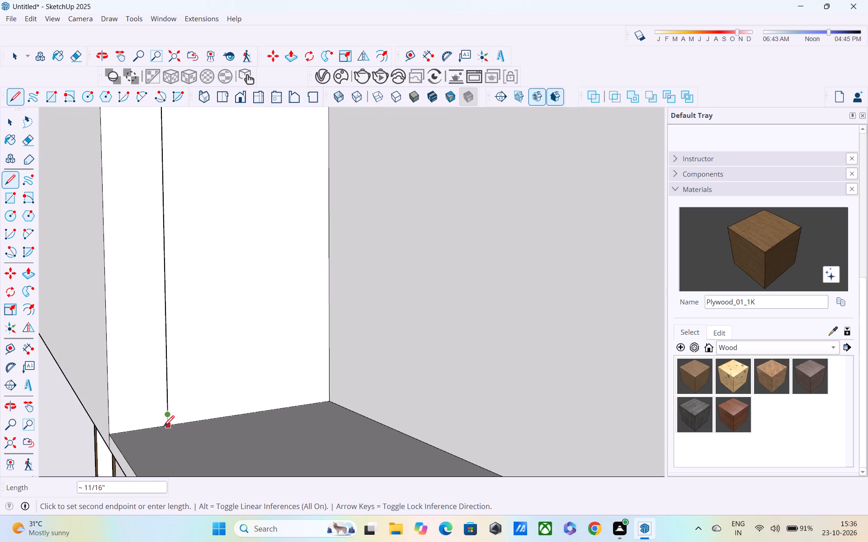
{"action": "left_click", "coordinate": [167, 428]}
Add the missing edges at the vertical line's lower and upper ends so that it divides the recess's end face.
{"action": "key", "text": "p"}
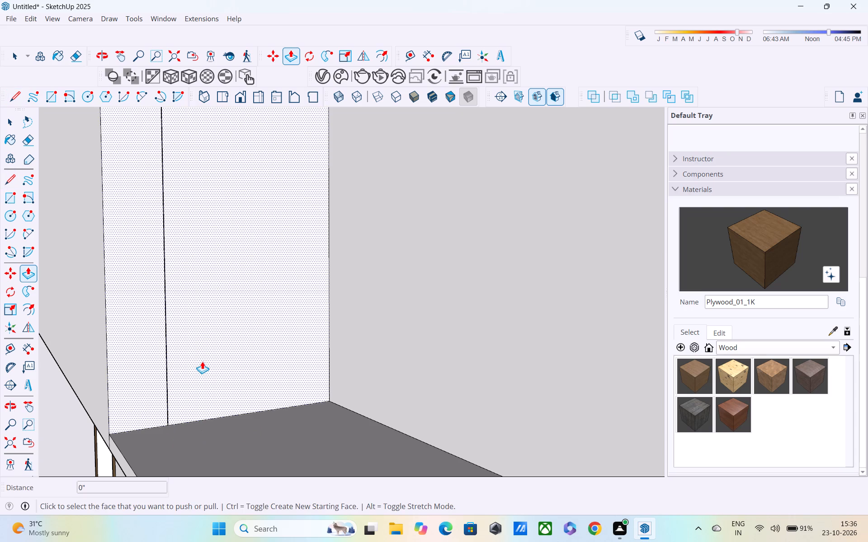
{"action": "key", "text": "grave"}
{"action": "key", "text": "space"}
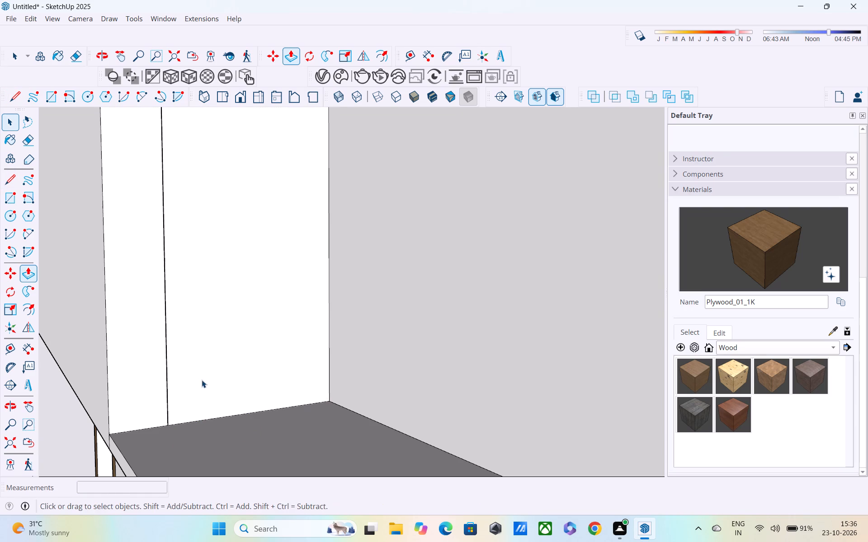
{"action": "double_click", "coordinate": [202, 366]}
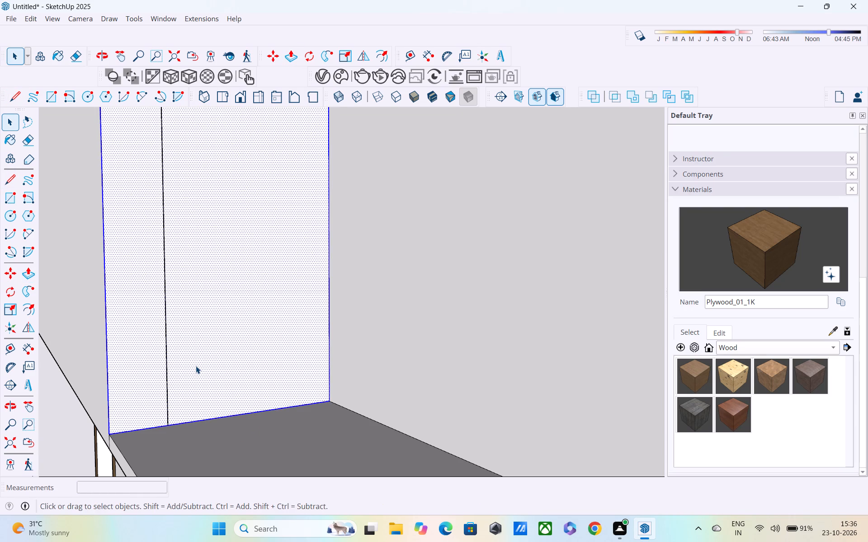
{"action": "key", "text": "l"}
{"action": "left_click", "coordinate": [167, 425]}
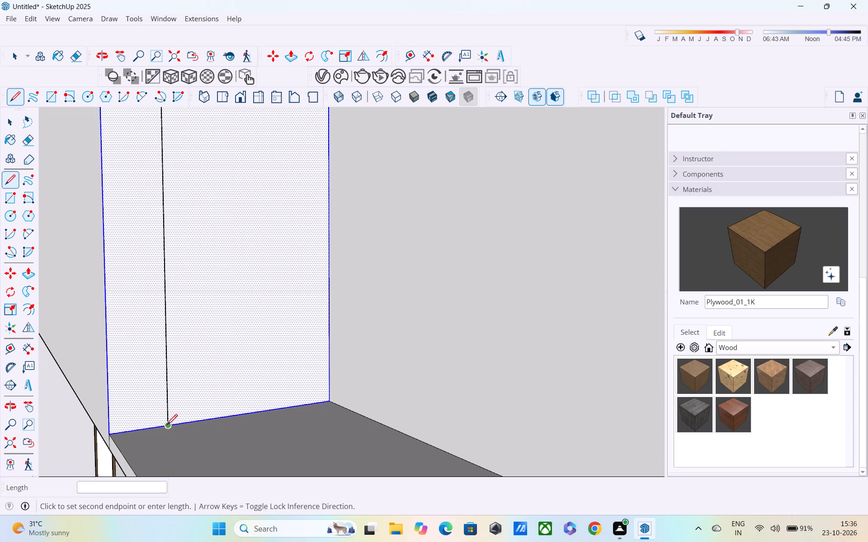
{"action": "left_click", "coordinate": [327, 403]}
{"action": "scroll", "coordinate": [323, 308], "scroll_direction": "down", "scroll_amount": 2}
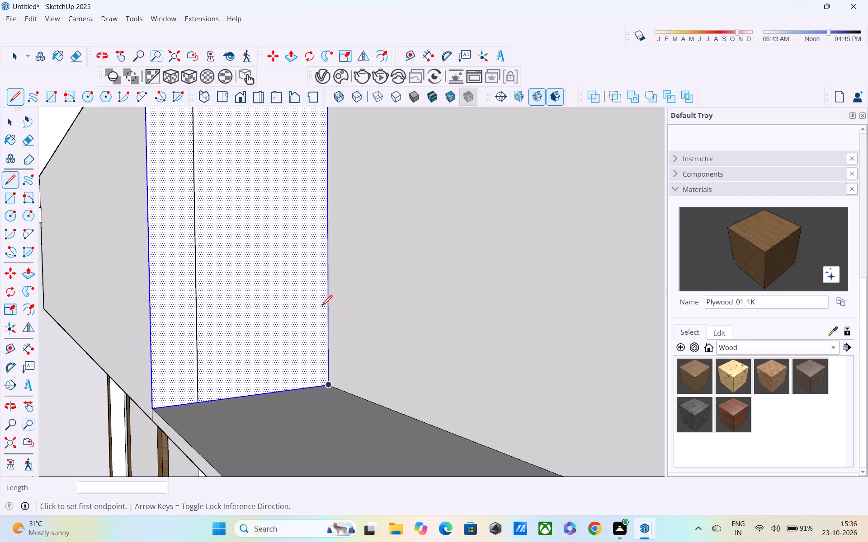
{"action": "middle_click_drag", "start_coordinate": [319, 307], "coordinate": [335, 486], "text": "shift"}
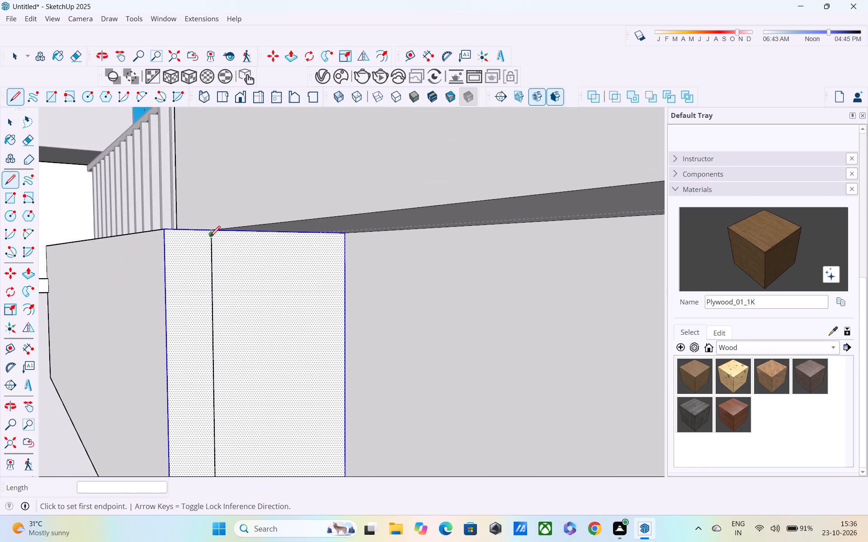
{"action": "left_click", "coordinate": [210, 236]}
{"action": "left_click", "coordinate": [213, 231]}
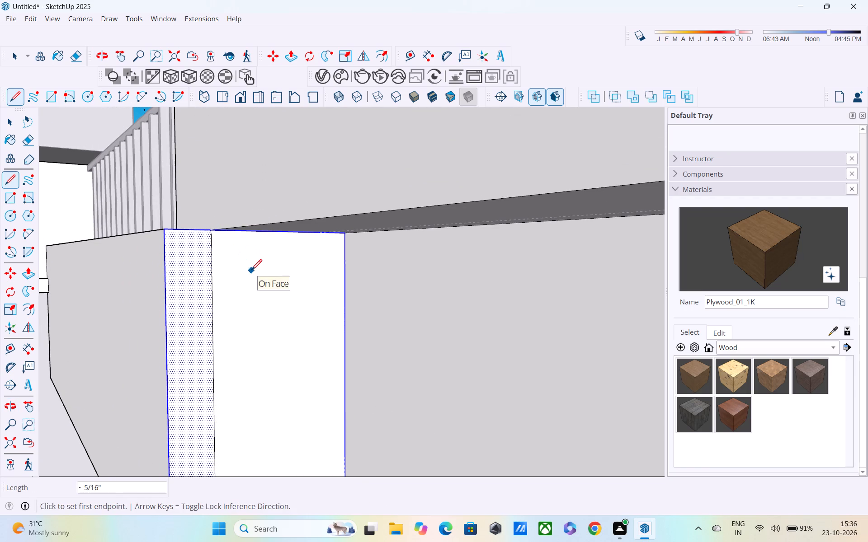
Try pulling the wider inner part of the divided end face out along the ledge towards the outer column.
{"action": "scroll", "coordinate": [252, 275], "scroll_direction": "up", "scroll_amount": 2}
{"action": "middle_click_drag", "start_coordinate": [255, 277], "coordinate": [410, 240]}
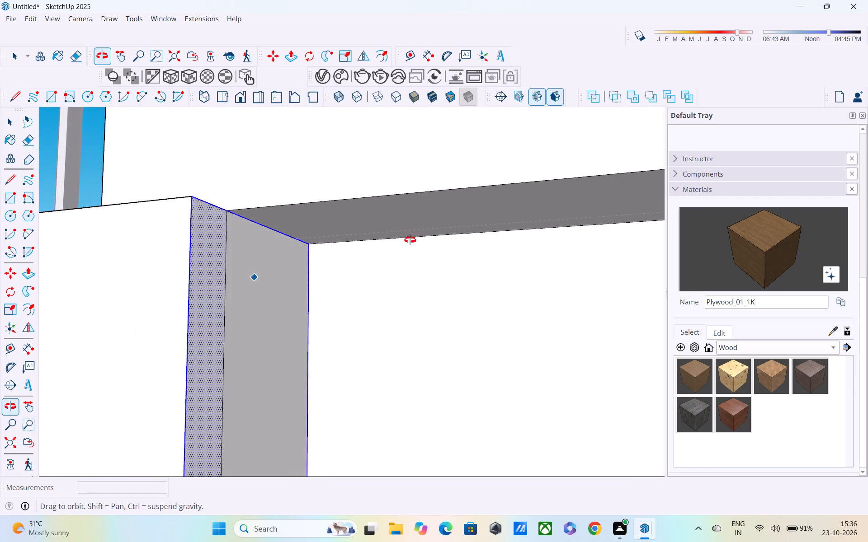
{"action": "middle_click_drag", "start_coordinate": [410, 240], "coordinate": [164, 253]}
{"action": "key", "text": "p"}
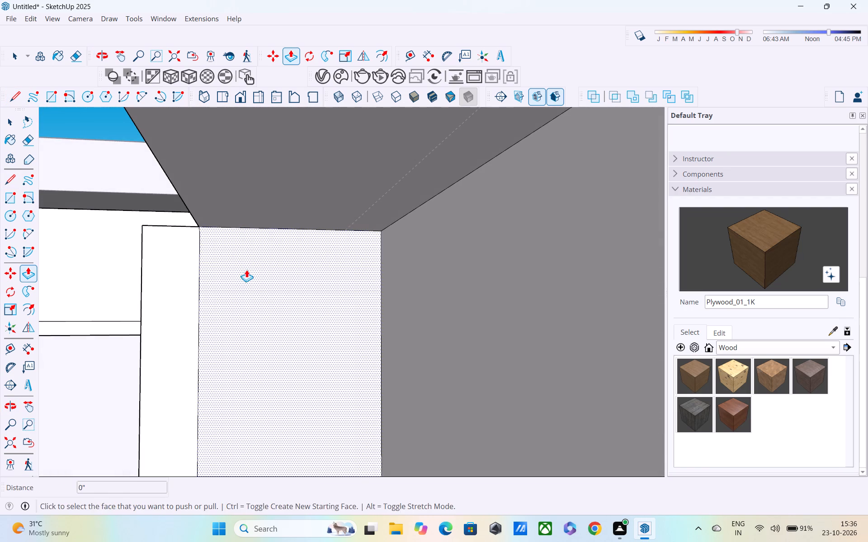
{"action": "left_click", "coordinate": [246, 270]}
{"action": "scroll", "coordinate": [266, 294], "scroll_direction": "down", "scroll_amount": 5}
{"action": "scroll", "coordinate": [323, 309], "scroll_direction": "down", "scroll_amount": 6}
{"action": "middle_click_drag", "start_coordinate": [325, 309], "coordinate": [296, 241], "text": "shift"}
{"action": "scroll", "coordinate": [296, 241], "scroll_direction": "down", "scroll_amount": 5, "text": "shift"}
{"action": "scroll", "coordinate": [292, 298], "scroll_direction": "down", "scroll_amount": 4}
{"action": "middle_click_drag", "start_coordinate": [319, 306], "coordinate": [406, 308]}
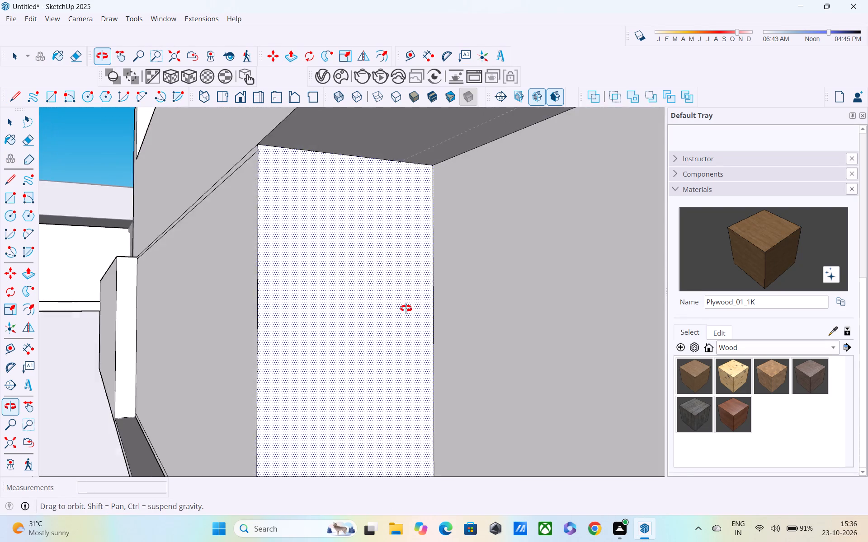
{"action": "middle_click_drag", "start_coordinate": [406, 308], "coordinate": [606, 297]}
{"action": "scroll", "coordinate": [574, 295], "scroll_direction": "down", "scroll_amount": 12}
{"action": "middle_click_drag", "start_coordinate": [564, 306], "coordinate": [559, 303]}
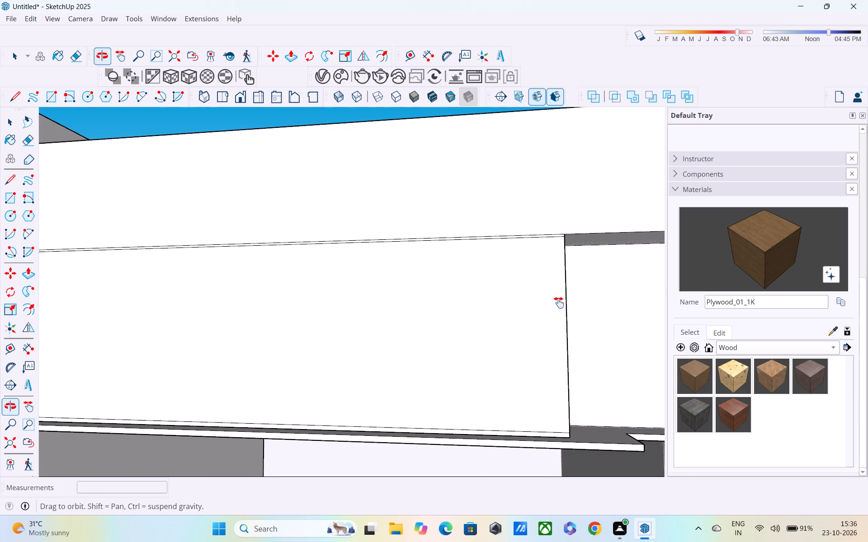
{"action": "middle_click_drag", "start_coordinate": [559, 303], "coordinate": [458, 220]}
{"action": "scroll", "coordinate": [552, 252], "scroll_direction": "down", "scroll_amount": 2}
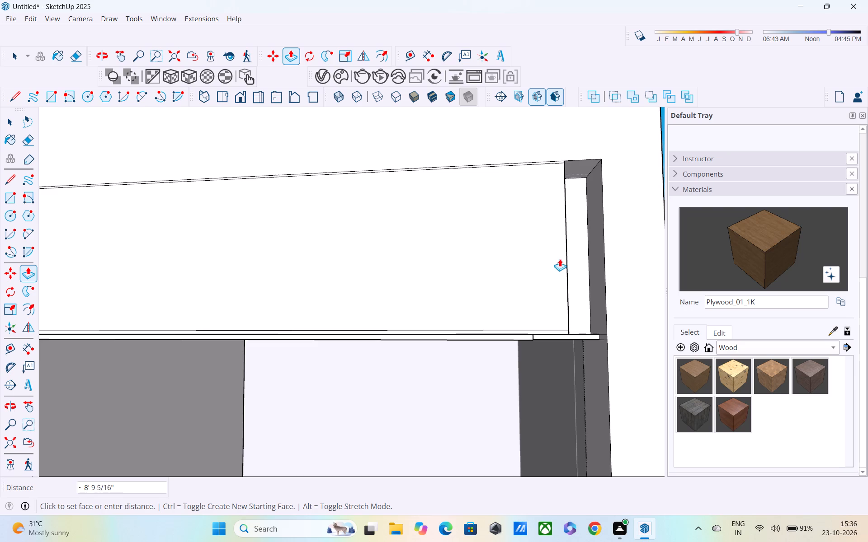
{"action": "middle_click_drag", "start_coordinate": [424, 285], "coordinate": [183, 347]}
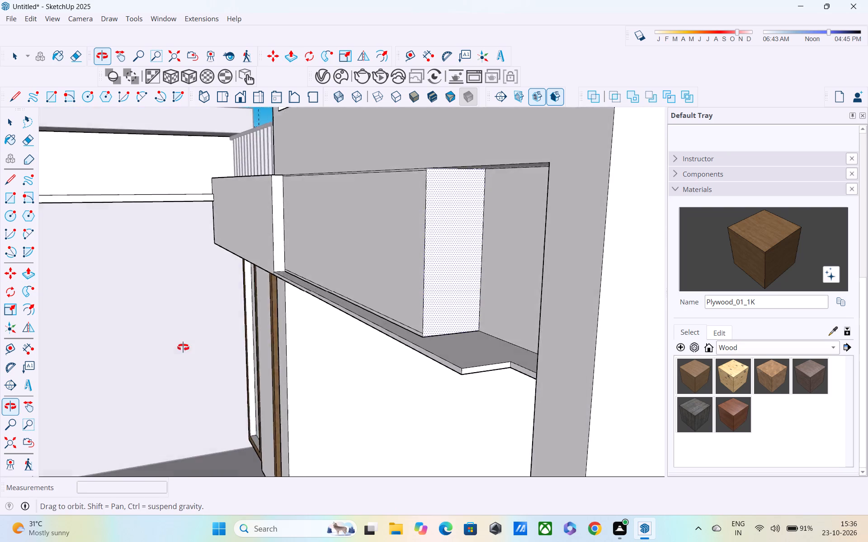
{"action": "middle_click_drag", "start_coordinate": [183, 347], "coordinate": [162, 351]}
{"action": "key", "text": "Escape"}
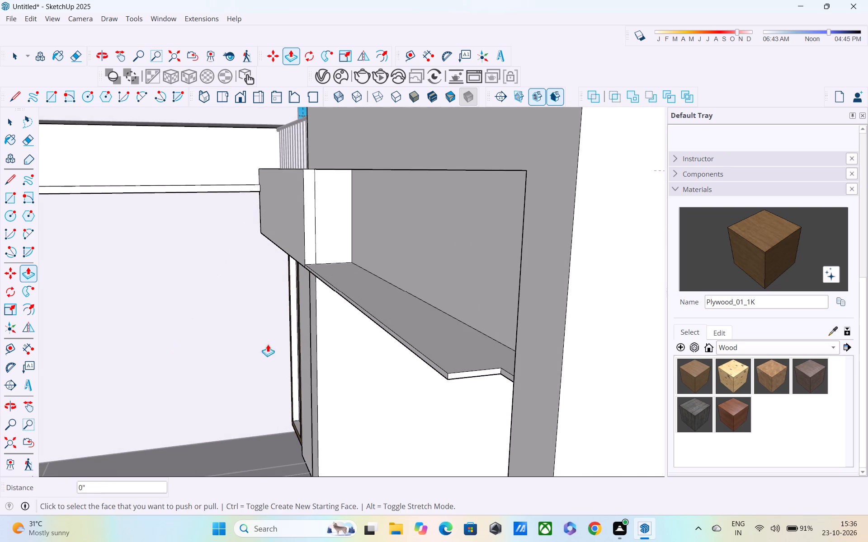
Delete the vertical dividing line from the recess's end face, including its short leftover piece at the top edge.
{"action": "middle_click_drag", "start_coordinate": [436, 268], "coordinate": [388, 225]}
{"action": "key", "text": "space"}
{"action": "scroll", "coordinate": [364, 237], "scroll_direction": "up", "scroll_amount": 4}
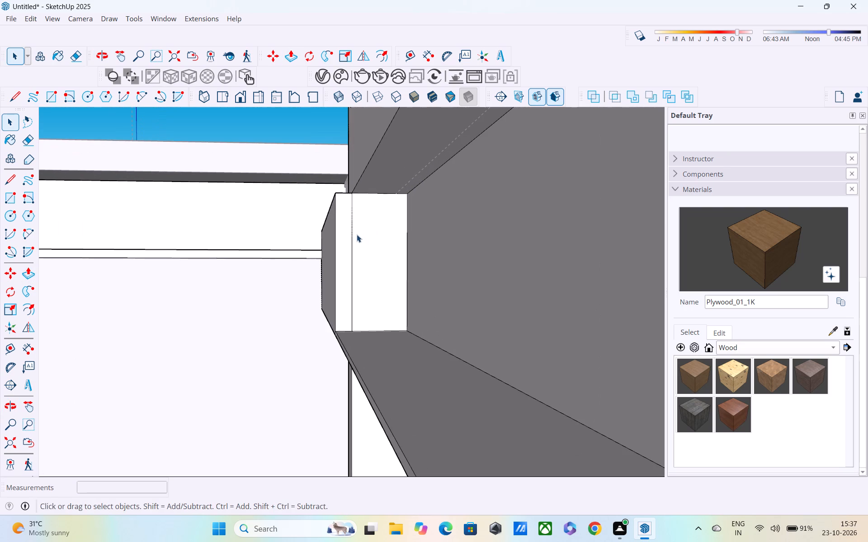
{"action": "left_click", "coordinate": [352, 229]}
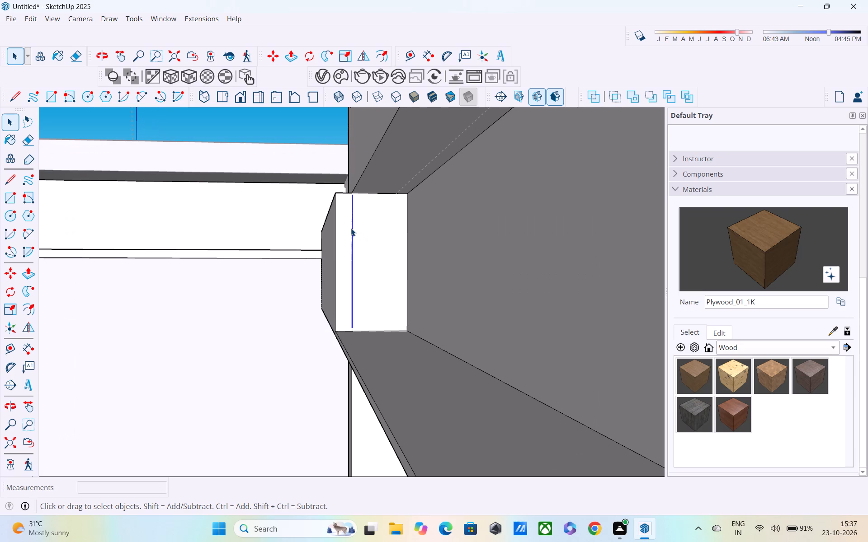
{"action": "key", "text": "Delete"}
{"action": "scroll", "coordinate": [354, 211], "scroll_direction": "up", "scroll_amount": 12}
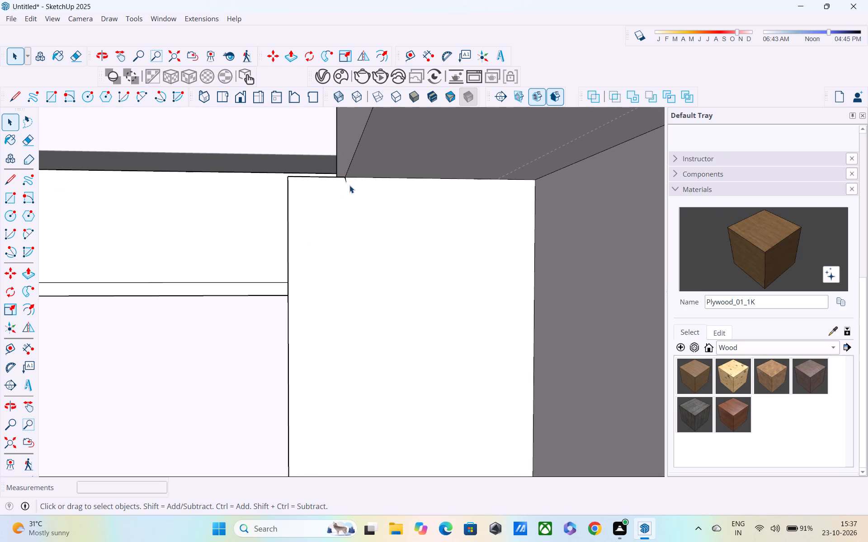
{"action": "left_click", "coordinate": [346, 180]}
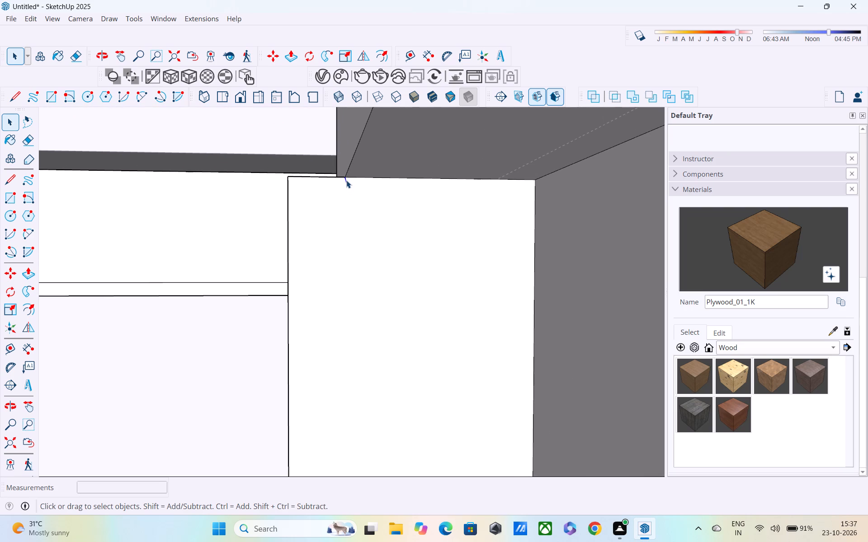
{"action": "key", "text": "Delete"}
Draw a 2' 4" vertical line near the middle of the recess's end face, from its top edge to its bottom edge.
{"action": "scroll", "coordinate": [351, 204], "scroll_direction": "down", "scroll_amount": 2}
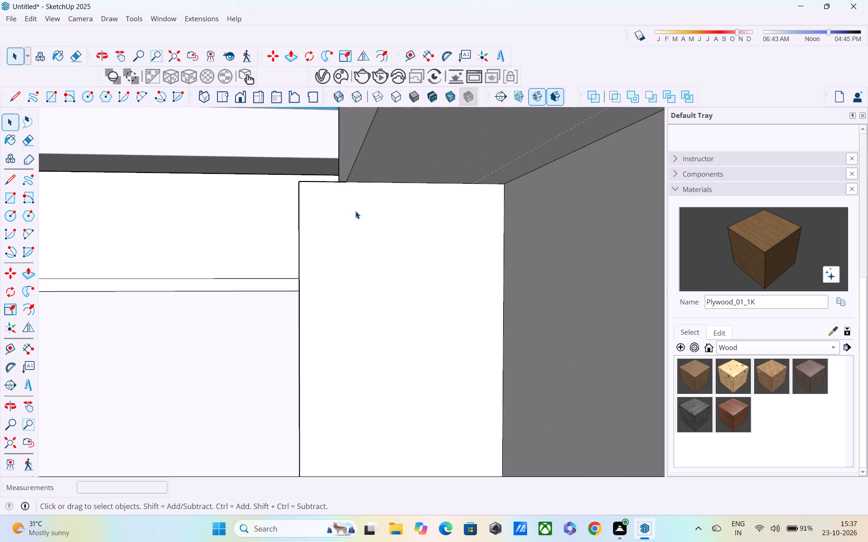
{"action": "key", "text": "l"}
{"action": "left_click", "coordinate": [409, 184]}
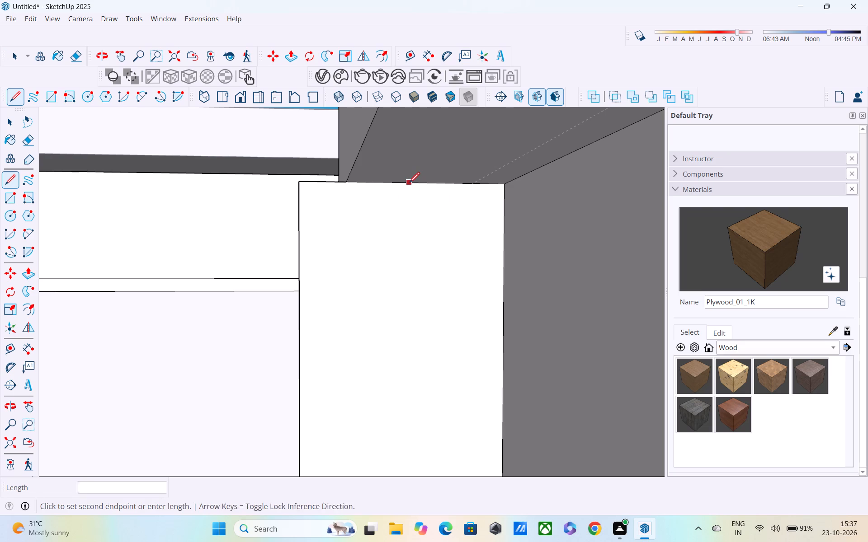
{"action": "scroll", "coordinate": [404, 266], "scroll_direction": "down", "scroll_amount": 2}
{"action": "middle_click_drag", "start_coordinate": [406, 261], "coordinate": [401, 181], "text": "shift"}
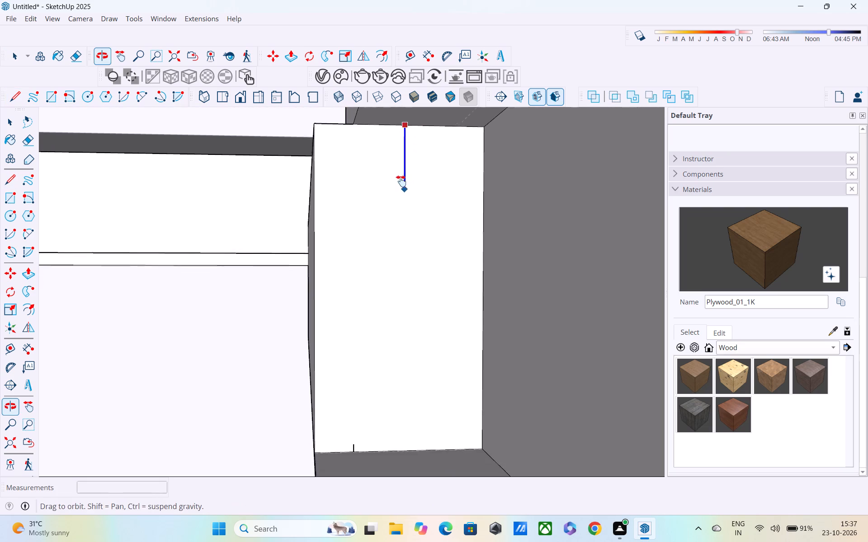
{"action": "middle_click_drag", "start_coordinate": [401, 181], "coordinate": [400, 171], "text": "shift"}
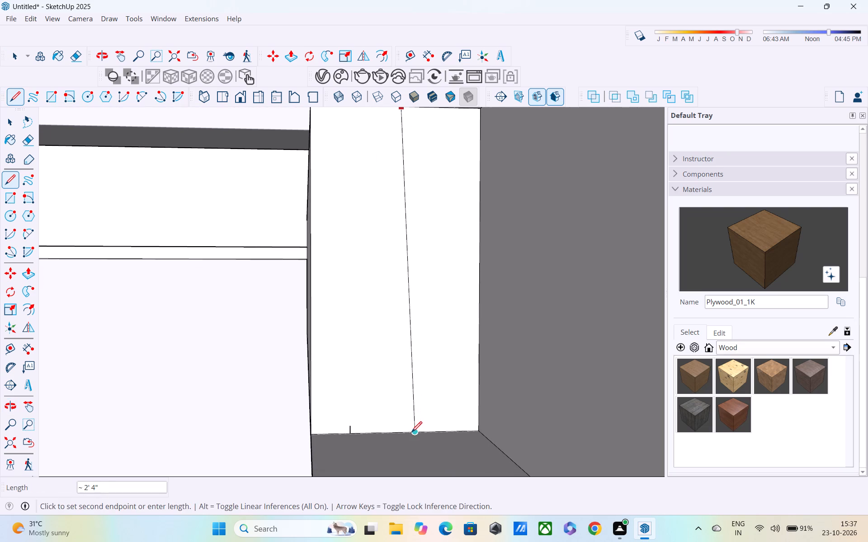
{"action": "left_click", "coordinate": [401, 431]}
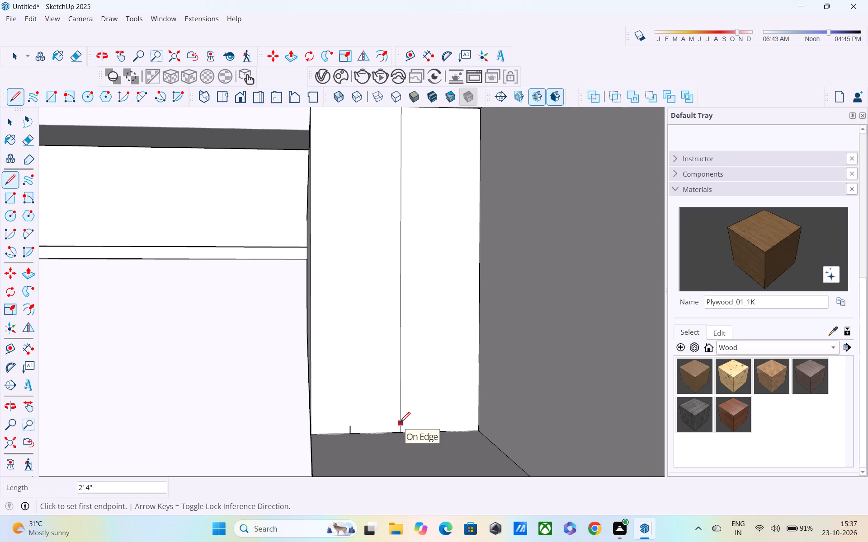
Pull the inner part of the recess's divided end face out about 8' 7 7/16" along the ledge towards the outer column.
{"action": "key", "text": "p"}
{"action": "left_click", "coordinate": [410, 369]}
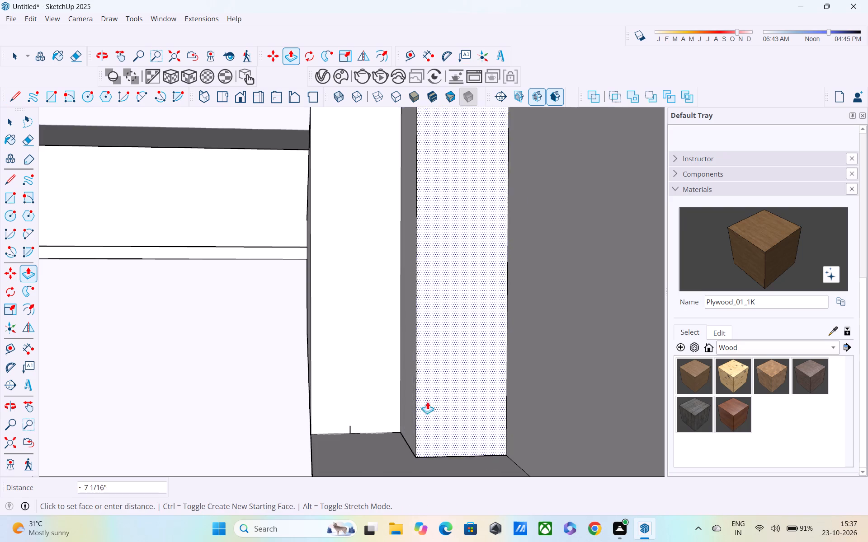
{"action": "scroll", "coordinate": [429, 406], "scroll_direction": "down", "scroll_amount": 15}
{"action": "middle_click_drag", "start_coordinate": [472, 411], "coordinate": [500, 349]}
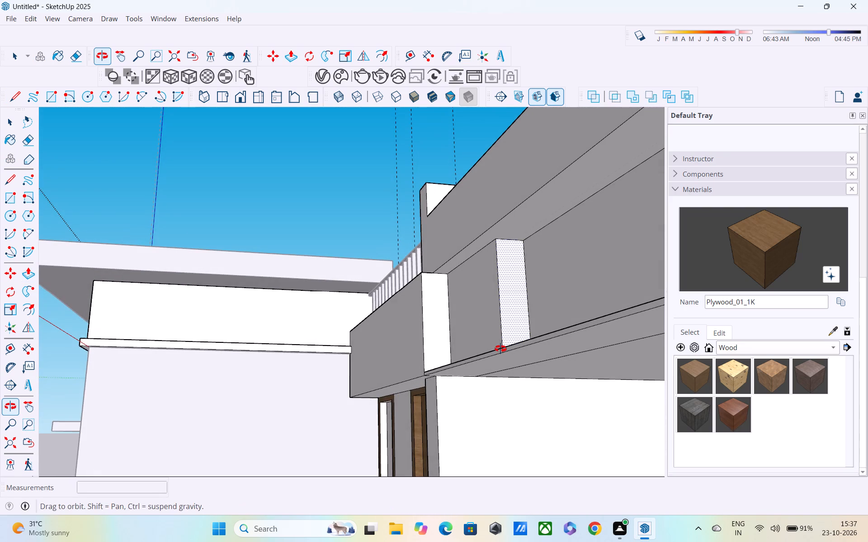
{"action": "middle_click_drag", "start_coordinate": [500, 349], "coordinate": [488, 325]}
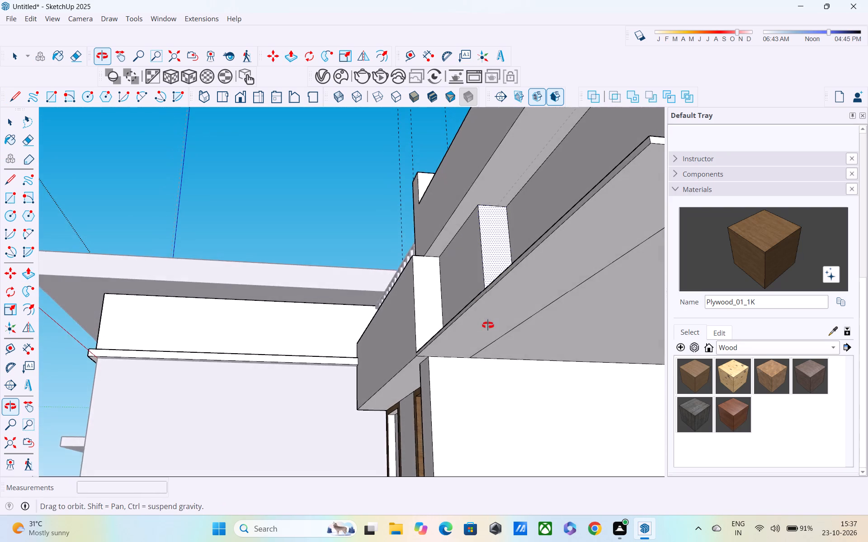
{"action": "middle_click_drag", "start_coordinate": [488, 325], "coordinate": [486, 360]}
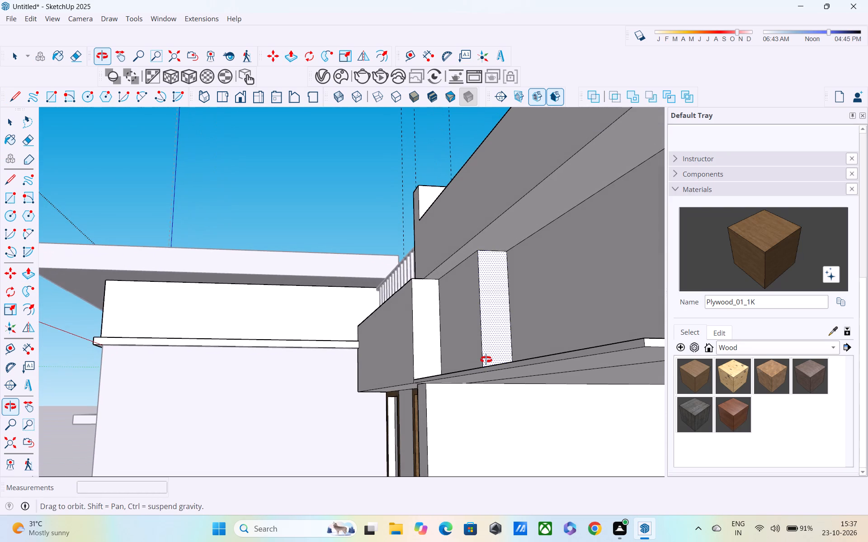
{"action": "middle_click_drag", "start_coordinate": [486, 360], "coordinate": [491, 362]}
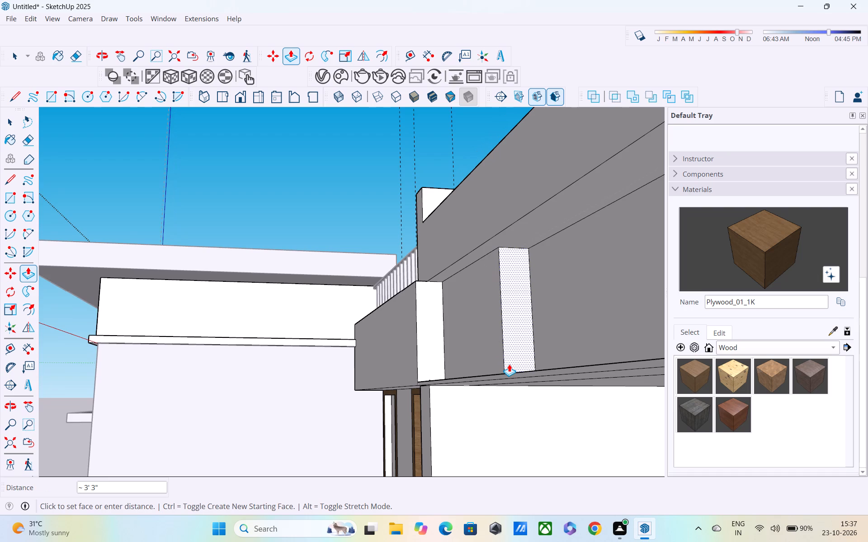
{"action": "scroll", "coordinate": [509, 364], "scroll_direction": "down", "scroll_amount": 3}
{"action": "middle_click_drag", "start_coordinate": [509, 364], "coordinate": [613, 443]}
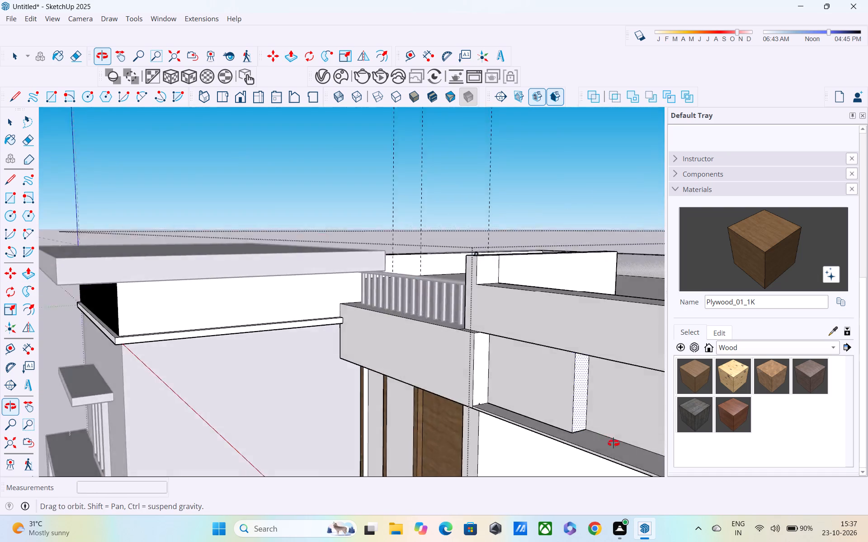
{"action": "middle_click_drag", "start_coordinate": [613, 443], "coordinate": [665, 470]}
{"action": "middle_click_drag", "start_coordinate": [632, 444], "coordinate": [629, 444]}
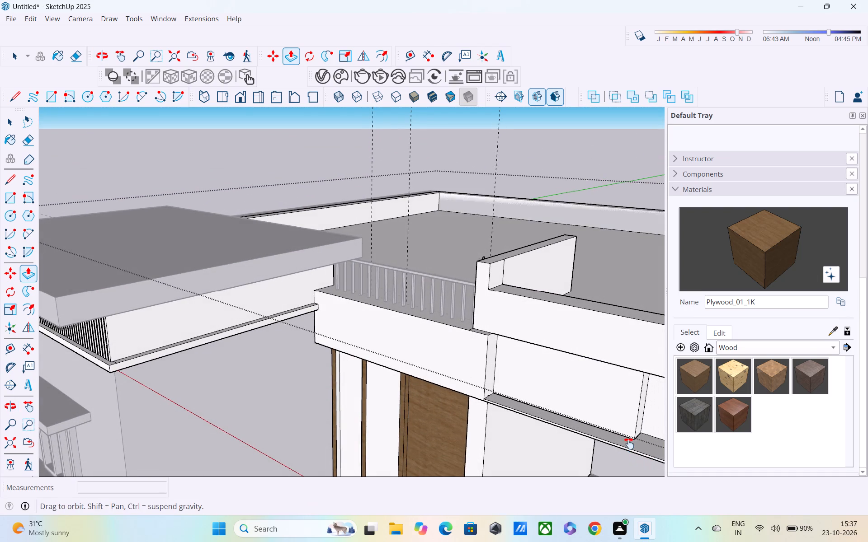
{"action": "middle_click_drag", "start_coordinate": [629, 444], "coordinate": [337, 332]}
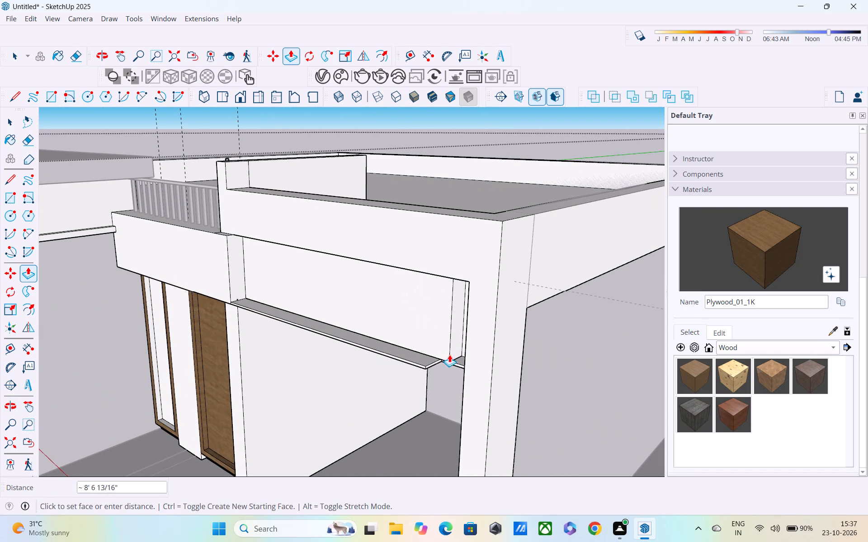
{"action": "left_click", "coordinate": [449, 360]}
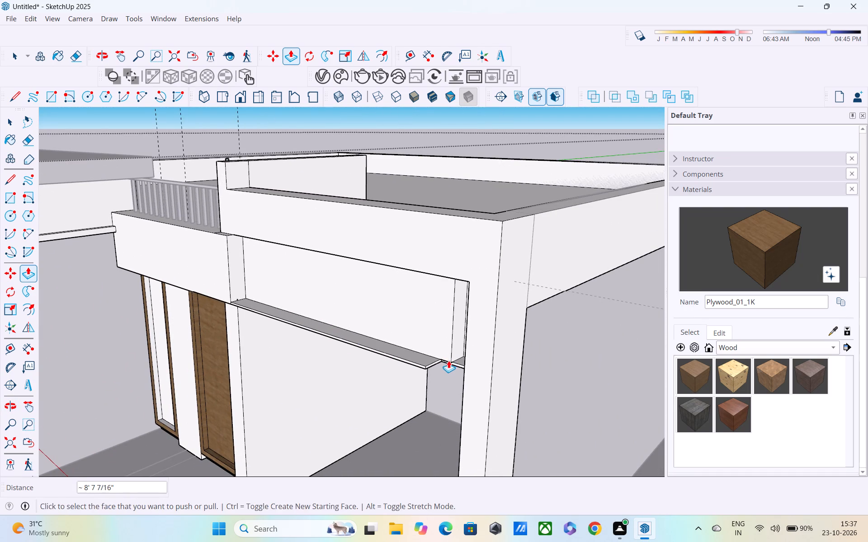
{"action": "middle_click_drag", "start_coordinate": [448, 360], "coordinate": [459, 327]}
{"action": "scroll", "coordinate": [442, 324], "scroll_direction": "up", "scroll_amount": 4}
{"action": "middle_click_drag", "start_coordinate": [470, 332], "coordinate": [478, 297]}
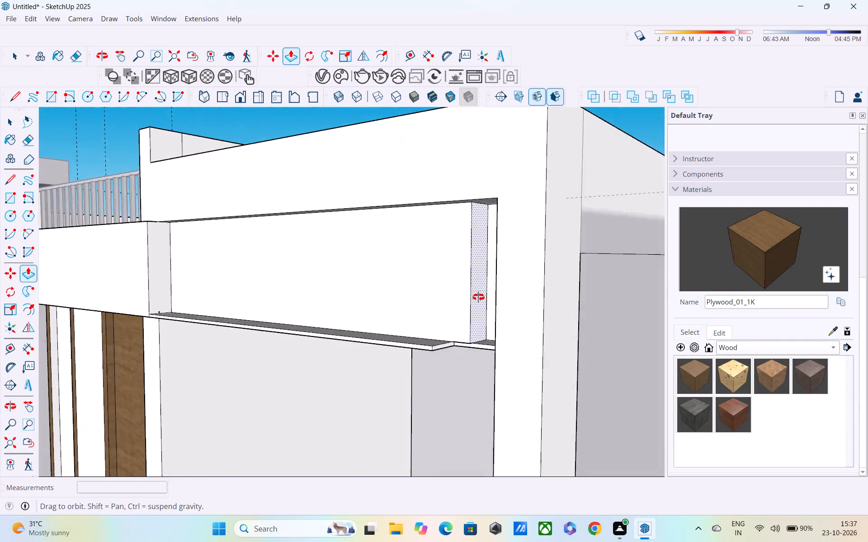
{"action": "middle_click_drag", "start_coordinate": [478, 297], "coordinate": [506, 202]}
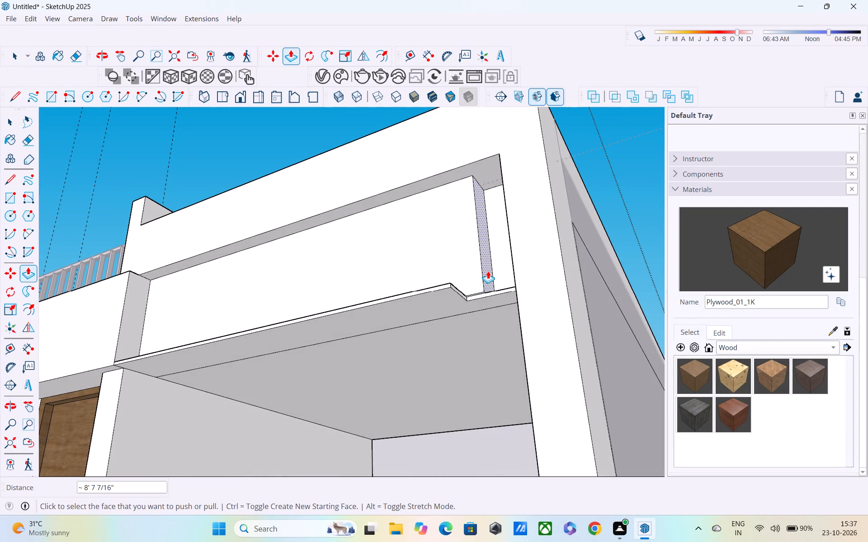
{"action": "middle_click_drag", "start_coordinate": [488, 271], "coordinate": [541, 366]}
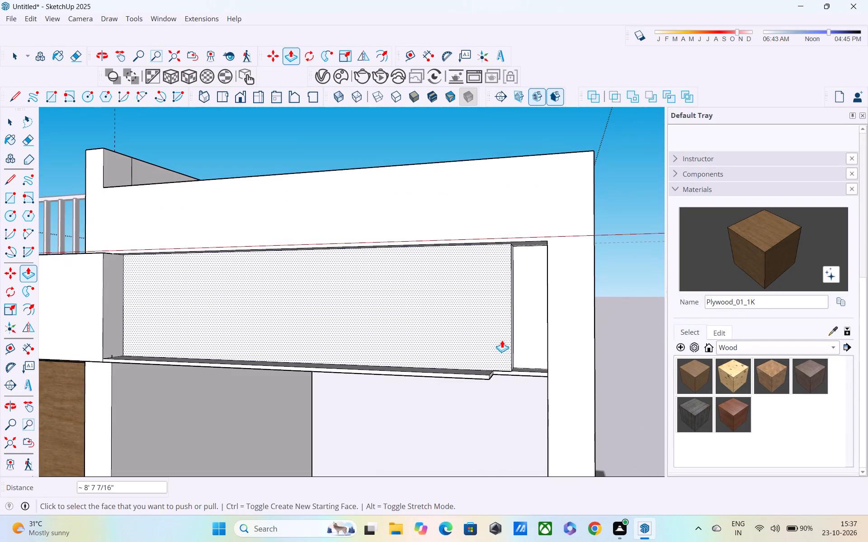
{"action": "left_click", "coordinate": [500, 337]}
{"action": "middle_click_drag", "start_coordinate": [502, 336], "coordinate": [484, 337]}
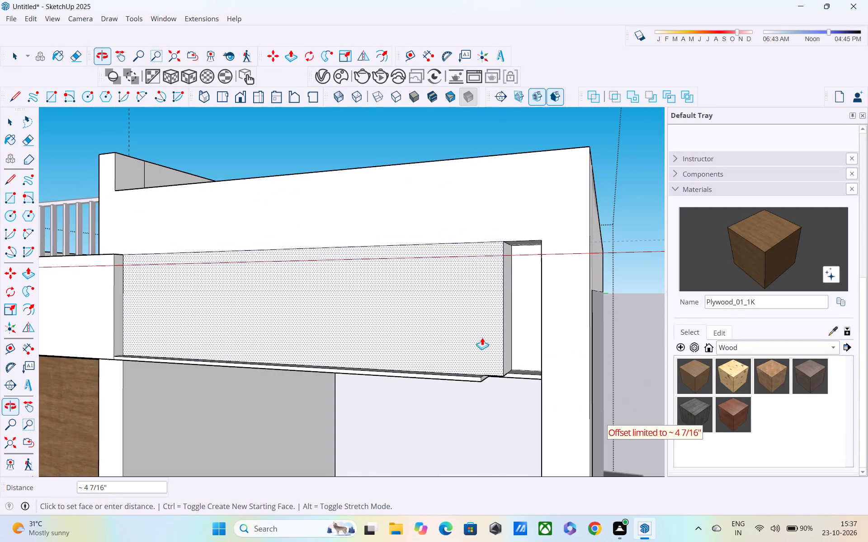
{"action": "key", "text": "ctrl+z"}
Extend the pulled block's end face about 7 9/16" so that it meets the outer column.
{"action": "middle_click_drag", "start_coordinate": [517, 338], "coordinate": [407, 340]}
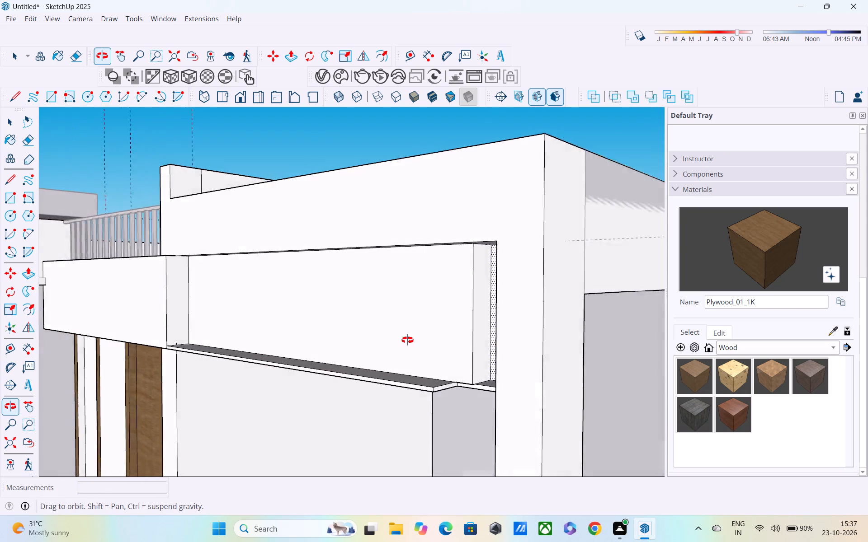
{"action": "middle_click_drag", "start_coordinate": [407, 340], "coordinate": [397, 333]}
{"action": "left_click", "coordinate": [452, 326]}
{"action": "middle_click_drag", "start_coordinate": [459, 328], "coordinate": [524, 304]}
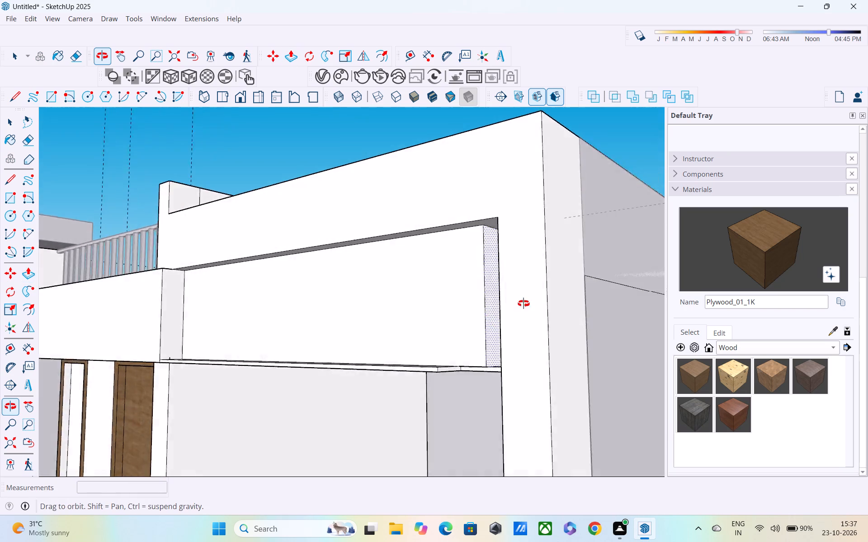
{"action": "middle_click_drag", "start_coordinate": [524, 304], "coordinate": [648, 268]}
{"action": "left_click", "coordinate": [557, 282]}
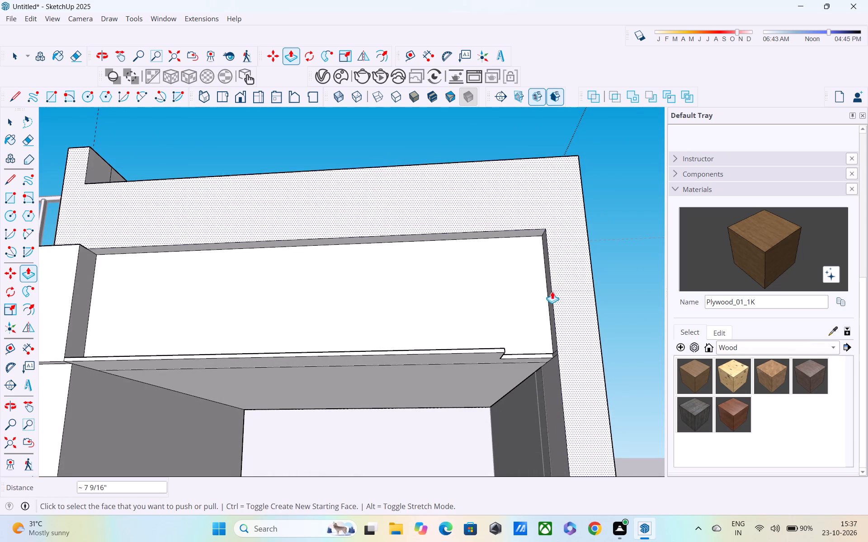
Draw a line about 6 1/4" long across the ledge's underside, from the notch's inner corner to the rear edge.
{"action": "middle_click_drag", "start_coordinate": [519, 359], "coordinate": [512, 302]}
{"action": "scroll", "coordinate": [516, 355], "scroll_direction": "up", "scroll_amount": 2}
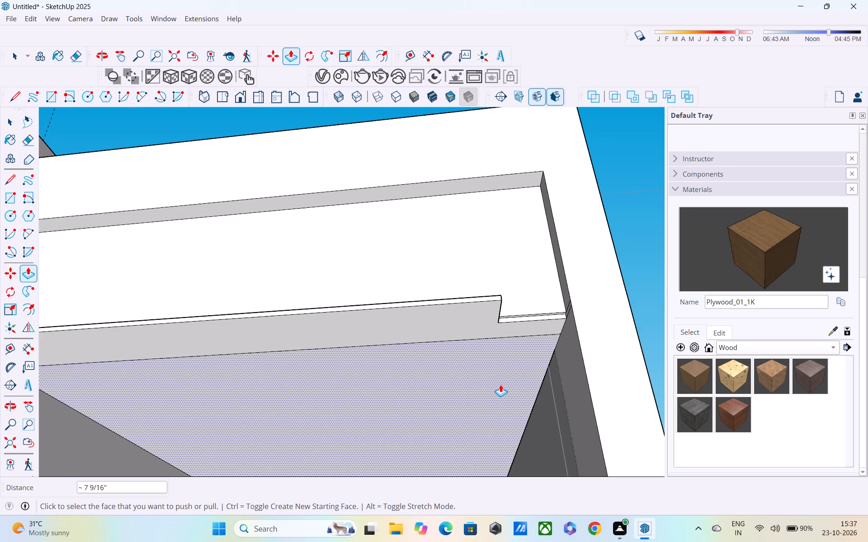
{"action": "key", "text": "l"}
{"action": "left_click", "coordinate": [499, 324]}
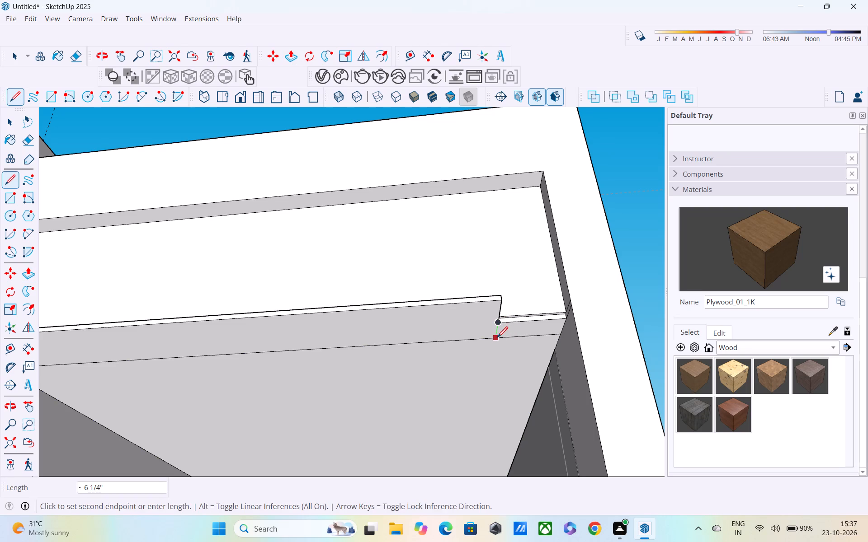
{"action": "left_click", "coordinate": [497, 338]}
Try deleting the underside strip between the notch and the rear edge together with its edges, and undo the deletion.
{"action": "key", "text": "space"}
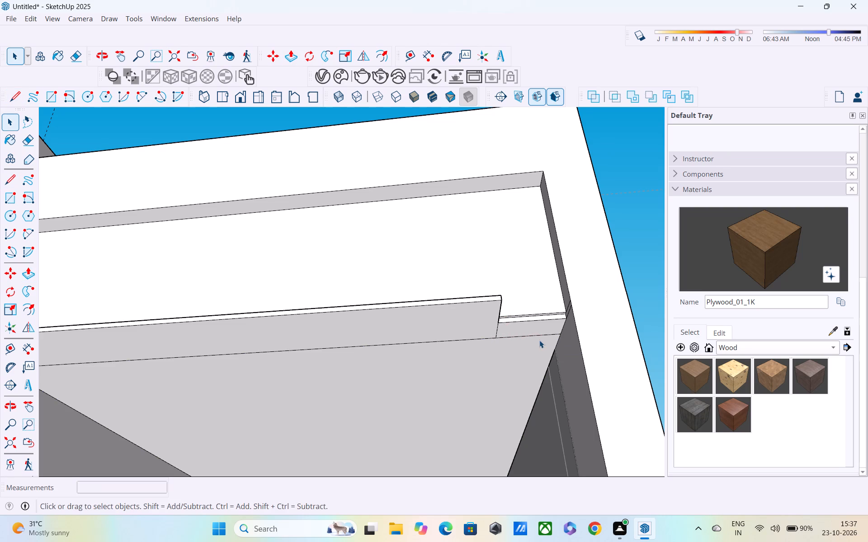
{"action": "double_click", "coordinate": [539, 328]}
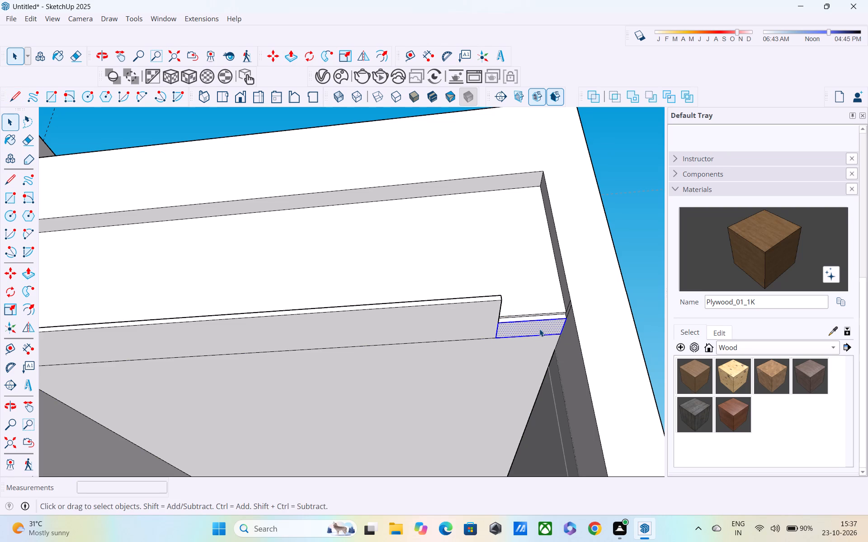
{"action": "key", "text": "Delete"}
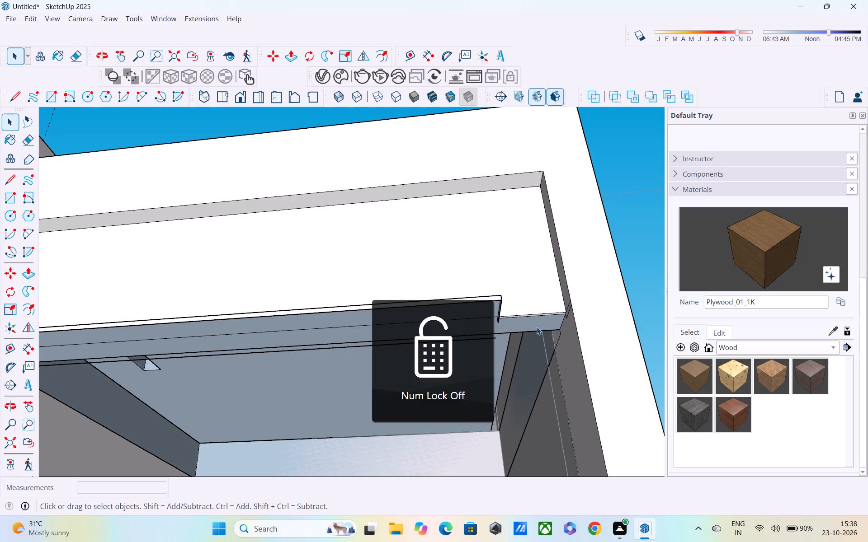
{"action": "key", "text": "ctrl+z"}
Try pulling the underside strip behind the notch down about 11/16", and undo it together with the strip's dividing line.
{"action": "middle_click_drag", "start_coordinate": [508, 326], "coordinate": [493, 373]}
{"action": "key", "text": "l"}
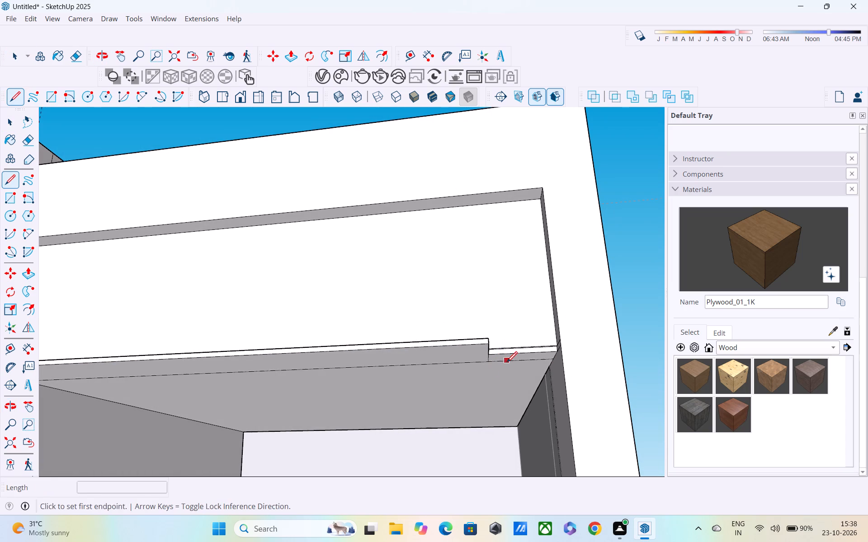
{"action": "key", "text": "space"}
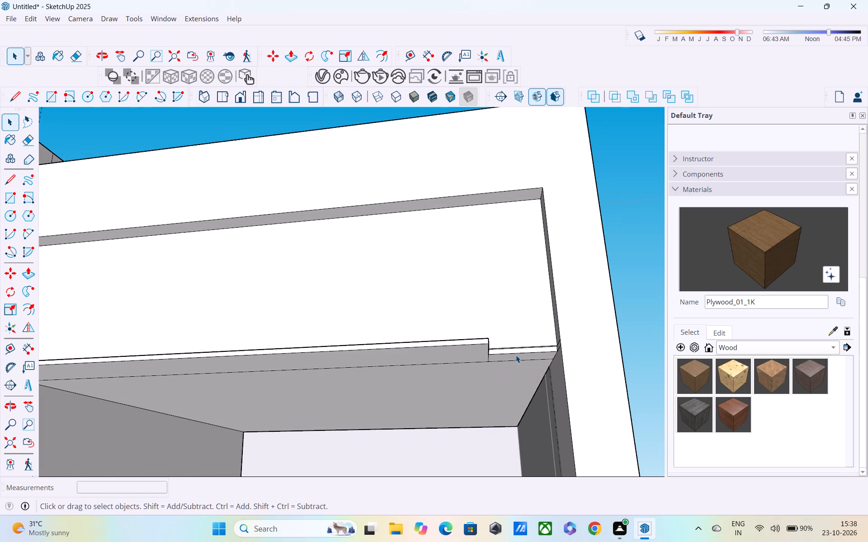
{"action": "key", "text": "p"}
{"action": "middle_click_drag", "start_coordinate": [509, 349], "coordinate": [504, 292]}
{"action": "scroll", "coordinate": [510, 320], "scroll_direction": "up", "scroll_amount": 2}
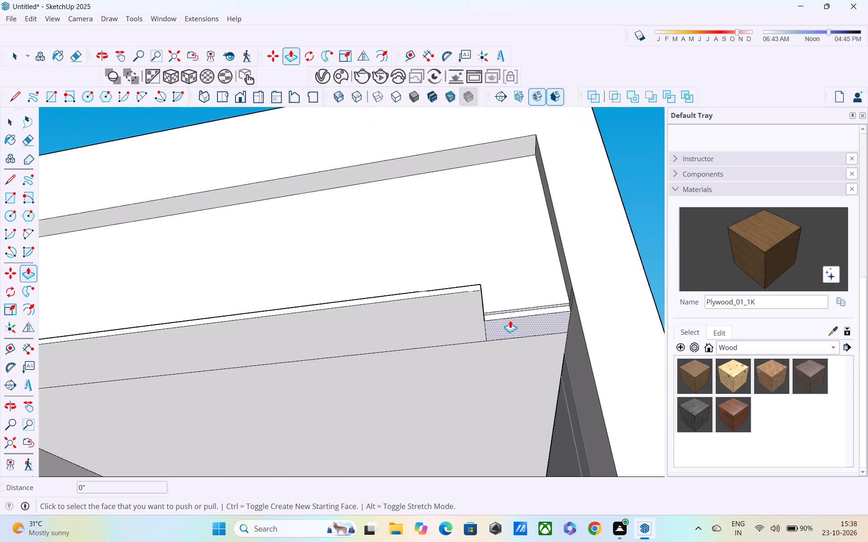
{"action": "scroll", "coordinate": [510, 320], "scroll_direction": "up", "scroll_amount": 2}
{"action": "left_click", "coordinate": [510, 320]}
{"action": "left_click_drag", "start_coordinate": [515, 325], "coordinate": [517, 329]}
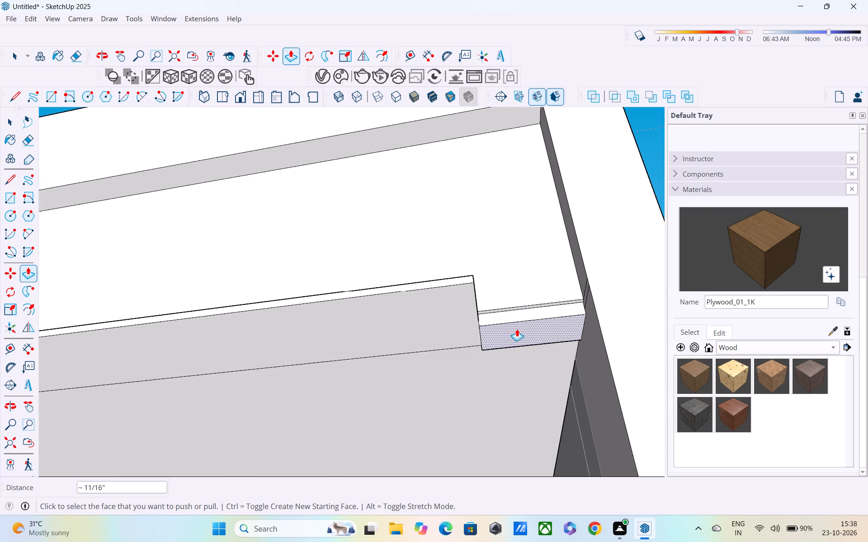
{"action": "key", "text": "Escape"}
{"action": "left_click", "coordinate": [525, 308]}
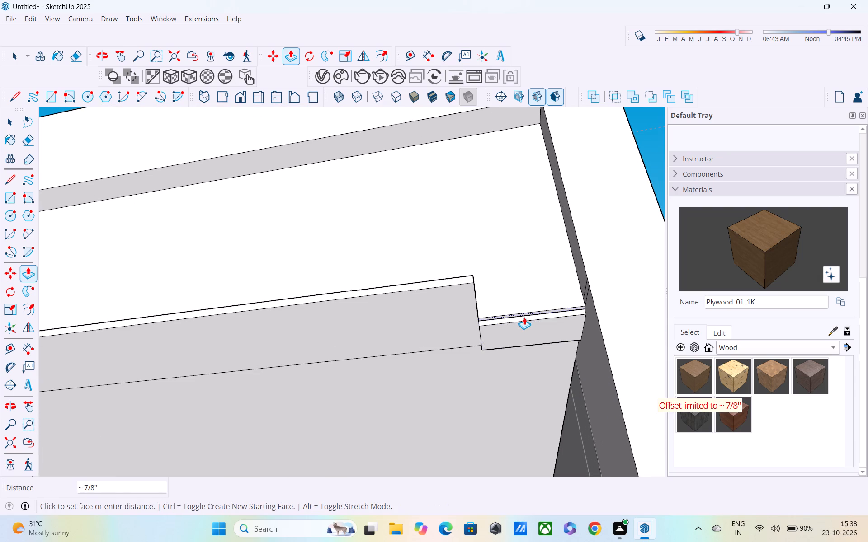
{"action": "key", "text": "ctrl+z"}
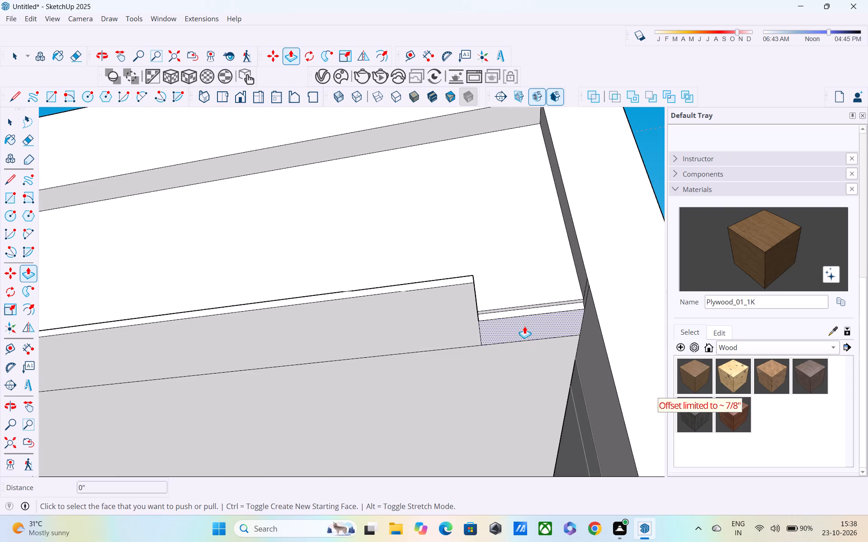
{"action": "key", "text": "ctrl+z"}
Push the notch's narrow front face back about 6 3/16" towards the ledge's rear edge.
{"action": "middle_click_drag", "start_coordinate": [524, 315], "coordinate": [514, 351]}
{"action": "left_click", "coordinate": [524, 305]}
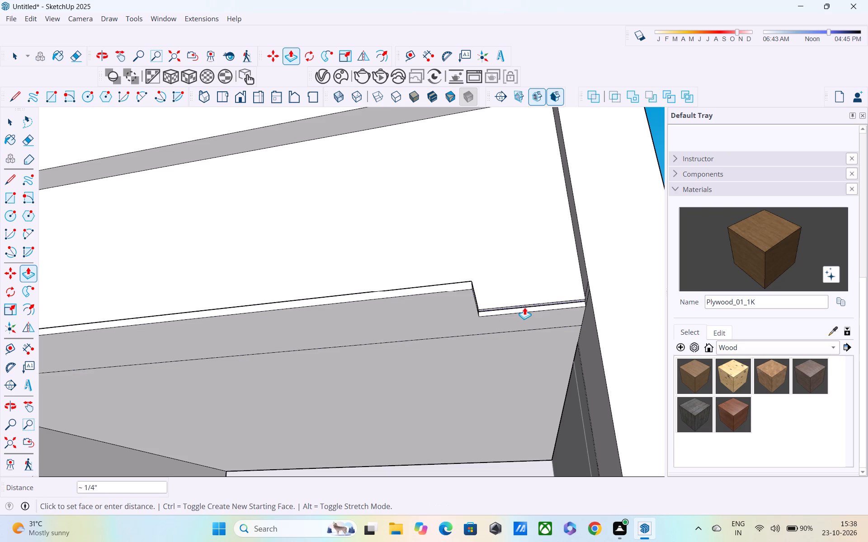
{"action": "key", "text": "Escape"}
{"action": "left_click", "coordinate": [524, 309]}
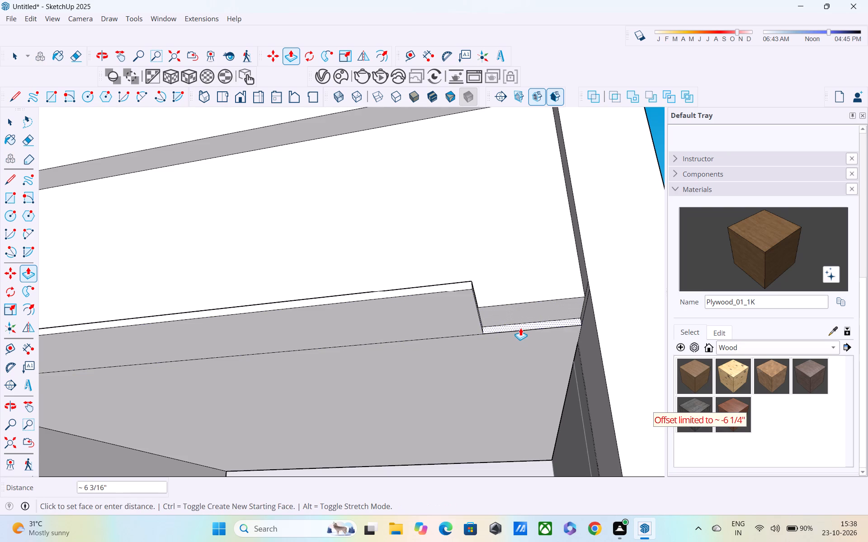
{"action": "left_click", "coordinate": [520, 328]}
Draw a line about 6 7/8" long along the deepened notch's side, from its rear corner towards the front.
{"action": "middle_click_drag", "start_coordinate": [519, 329], "coordinate": [501, 333]}
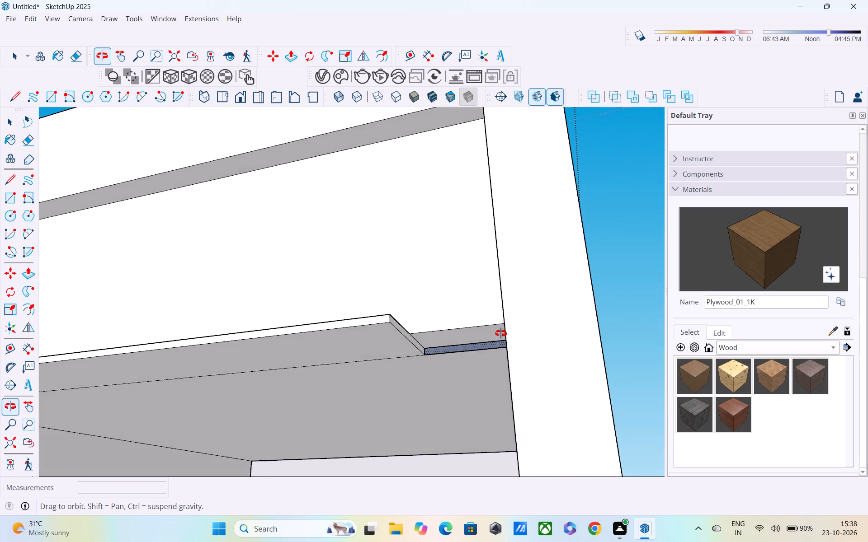
{"action": "middle_click_drag", "start_coordinate": [501, 333], "coordinate": [504, 327]}
{"action": "key", "text": "l"}
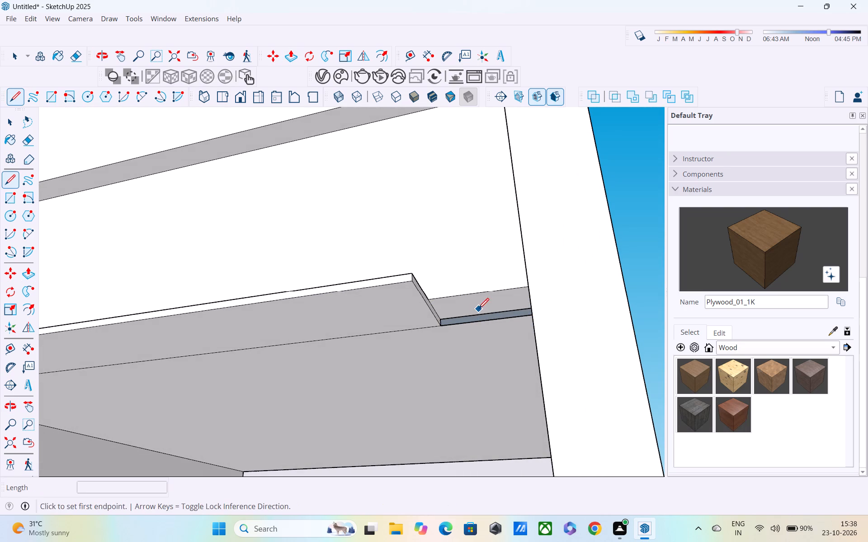
{"action": "left_click", "coordinate": [443, 319]}
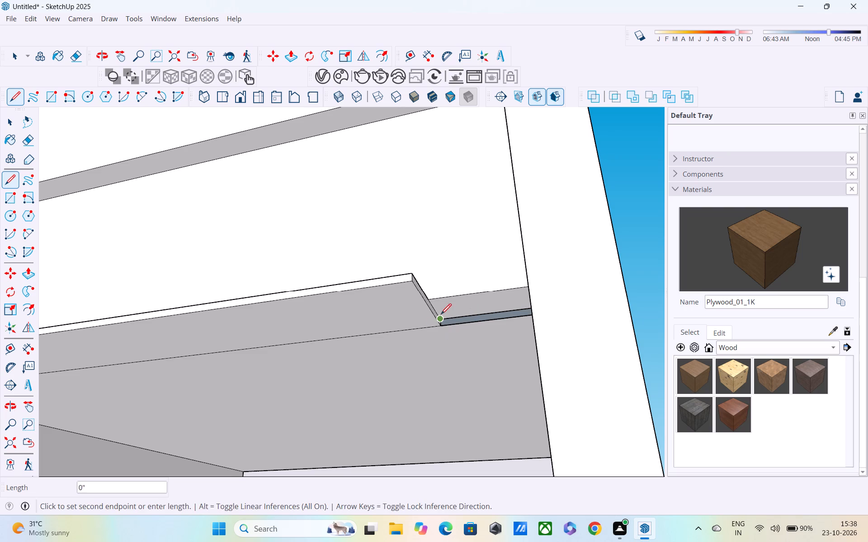
{"action": "scroll", "coordinate": [433, 300], "scroll_direction": "up", "scroll_amount": 3}
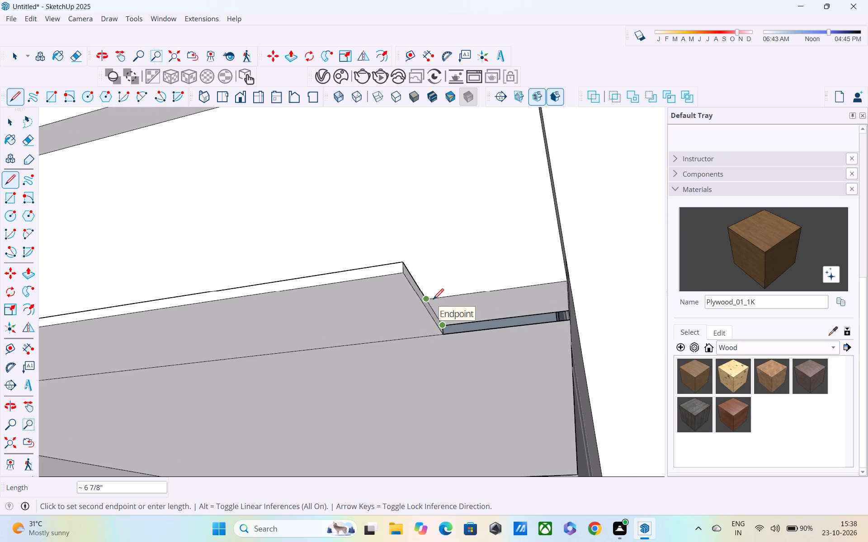
{"action": "left_click", "coordinate": [430, 302]}
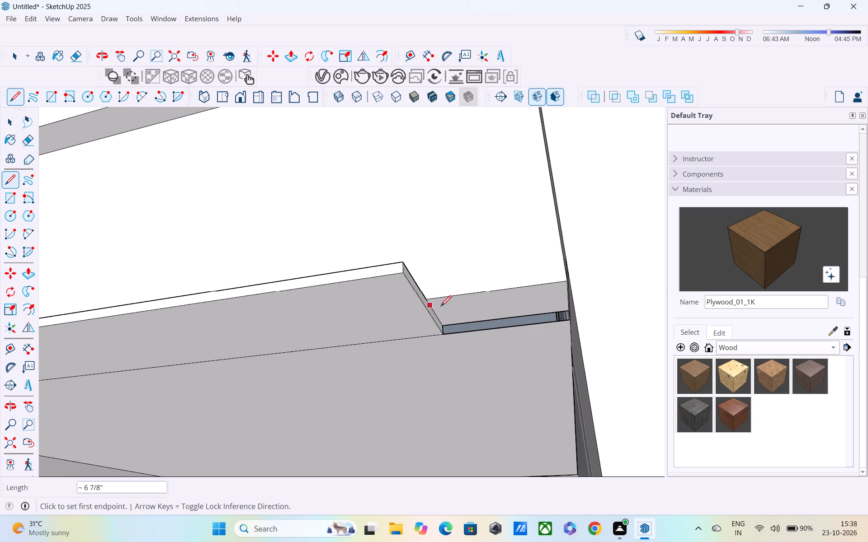
Pull the underside strip inside the ledge's notch down below the ceiling, with a final pull of 1' 2 3/4".
{"action": "key", "text": "p"}
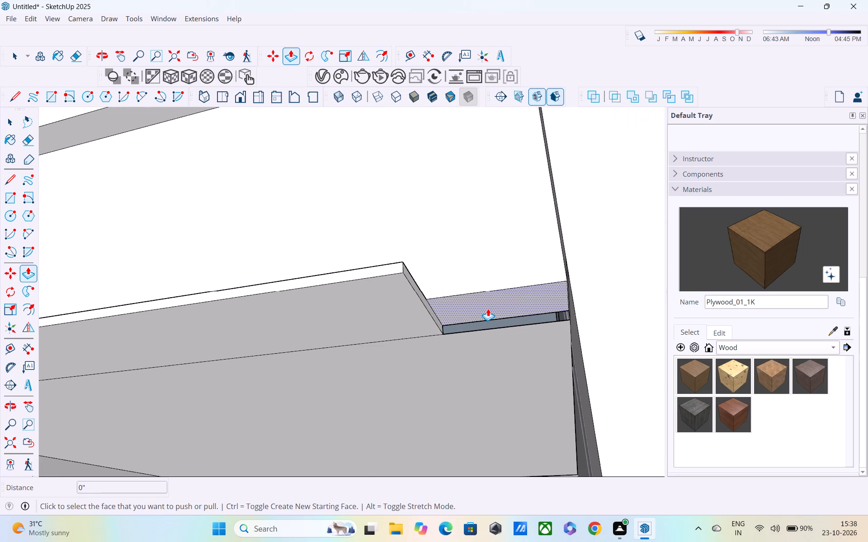
{"action": "left_click", "coordinate": [488, 308]}
{"action": "scroll", "coordinate": [494, 358], "scroll_direction": "down", "scroll_amount": 4}
{"action": "left_click", "coordinate": [500, 334]}
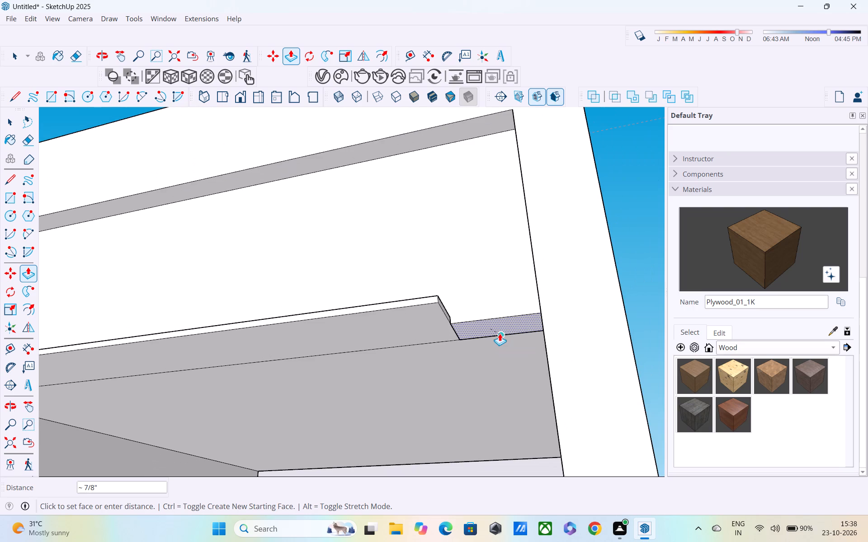
{"action": "left_click", "coordinate": [500, 325]}
{"action": "left_click", "coordinate": [499, 332]}
{"action": "left_click_drag", "start_coordinate": [499, 331], "coordinate": [509, 362]}
{"action": "left_click_drag", "start_coordinate": [506, 327], "coordinate": [521, 441]}
{"action": "scroll", "coordinate": [518, 414], "scroll_direction": "down", "scroll_amount": 7}
Pull the stub's underside down about 7' 8 13/16" to the floor slab as a column, and close the upper-floor group.
{"action": "middle_click_drag", "start_coordinate": [518, 393], "coordinate": [524, 288]}
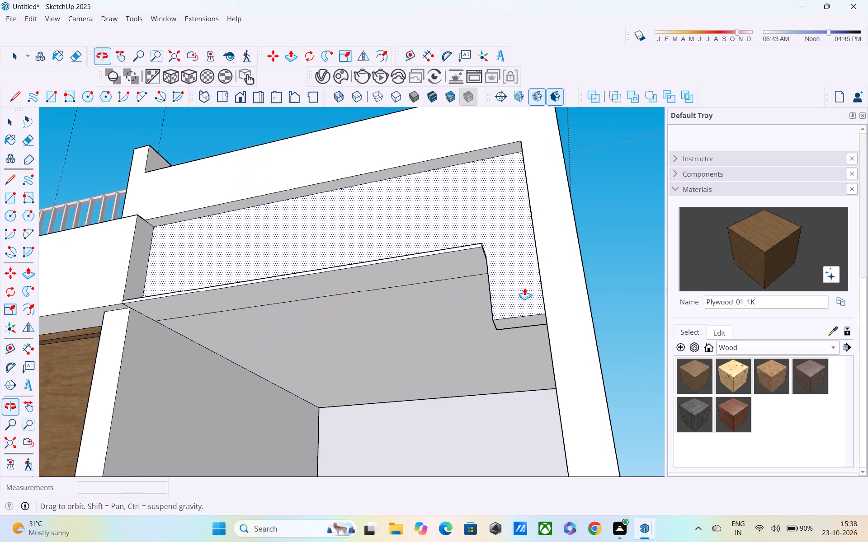
{"action": "middle_click_drag", "start_coordinate": [524, 288], "coordinate": [524, 288]}
{"action": "scroll", "coordinate": [524, 297], "scroll_direction": "down", "scroll_amount": 3}
{"action": "middle_click_drag", "start_coordinate": [530, 326], "coordinate": [572, 382]}
{"action": "middle_click_drag", "start_coordinate": [573, 383], "coordinate": [552, 290], "text": "shift"}
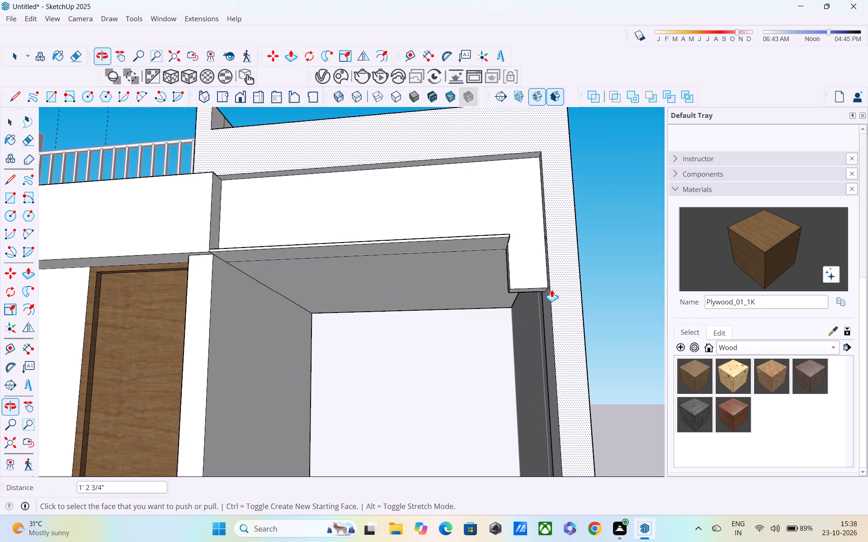
{"action": "middle_click_drag", "start_coordinate": [514, 342], "coordinate": [513, 261], "text": "shift"}
{"action": "scroll", "coordinate": [513, 264], "scroll_direction": "down", "scroll_amount": 1, "text": "shift"}
{"action": "middle_click_drag", "start_coordinate": [521, 279], "coordinate": [555, 341], "text": "shift"}
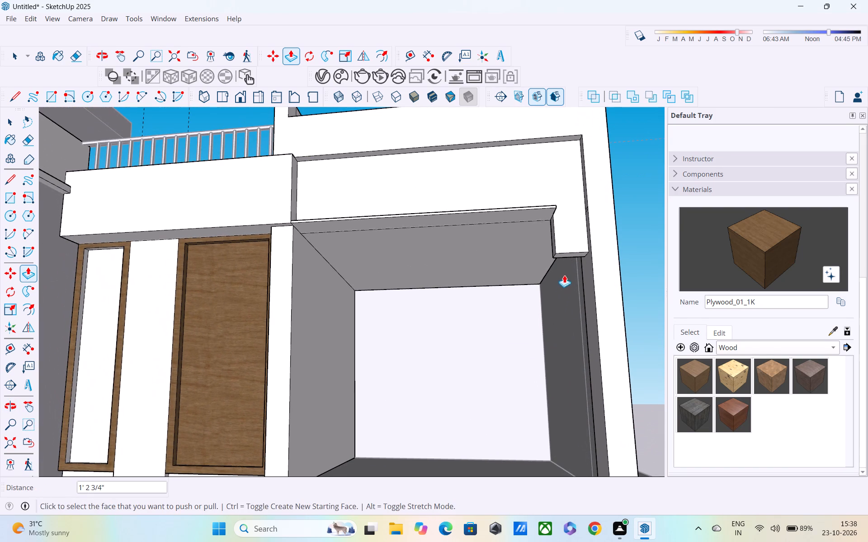
{"action": "left_click_drag", "start_coordinate": [572, 254], "coordinate": [589, 483]}
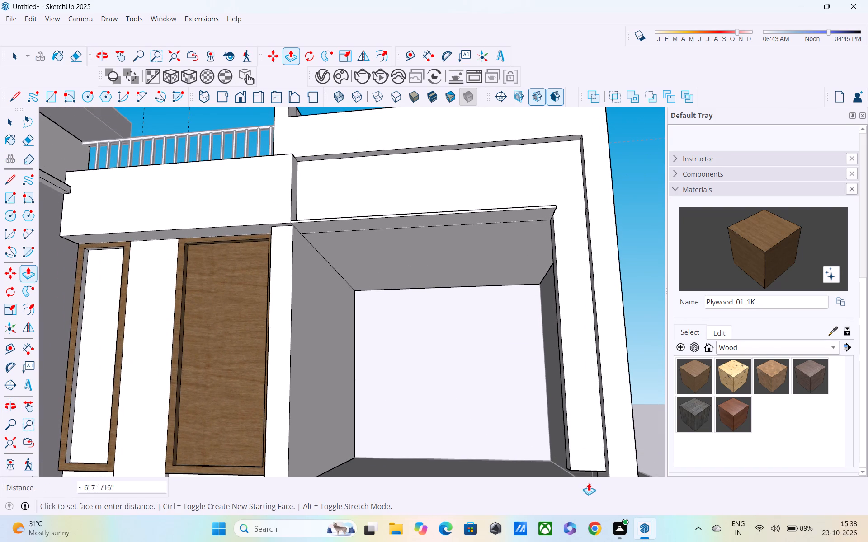
{"action": "left_click_drag", "start_coordinate": [589, 483], "coordinate": [590, 492]}
{"action": "scroll", "coordinate": [554, 368], "scroll_direction": "down", "scroll_amount": 5}
{"action": "scroll", "coordinate": [558, 325], "scroll_direction": "down", "scroll_amount": 3}
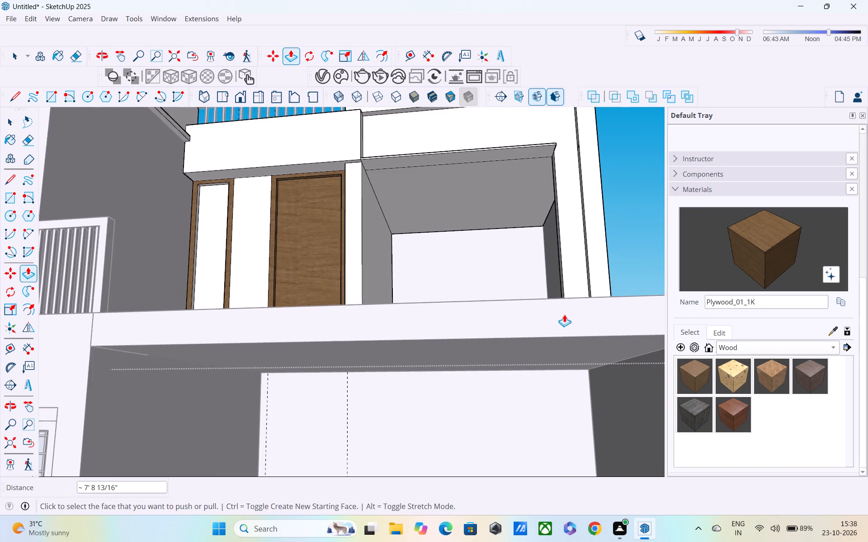
{"action": "middle_click_drag", "start_coordinate": [564, 314], "coordinate": [430, 266]}
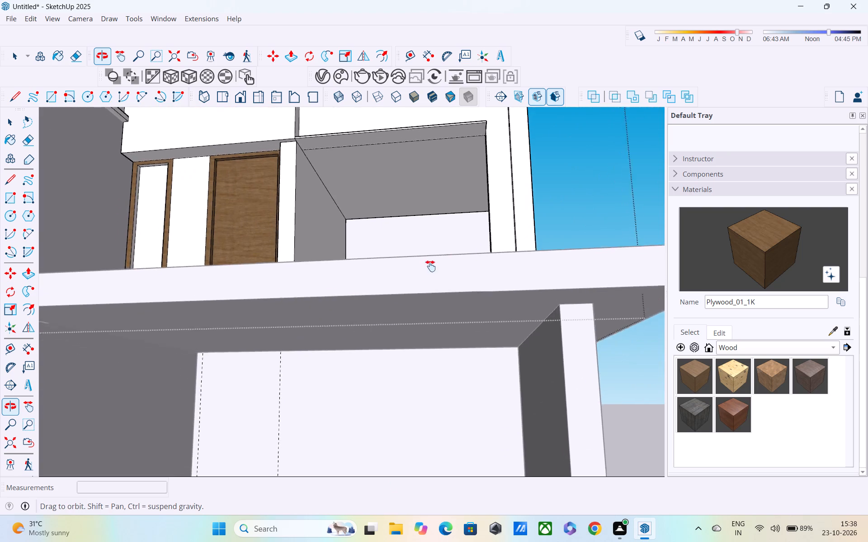
{"action": "middle_click_drag", "start_coordinate": [430, 266], "coordinate": [391, 406]}
{"action": "scroll", "coordinate": [409, 371], "scroll_direction": "down", "scroll_amount": 7}
{"action": "middle_click_drag", "start_coordinate": [444, 374], "coordinate": [460, 414]}
{"action": "key", "text": "space"}
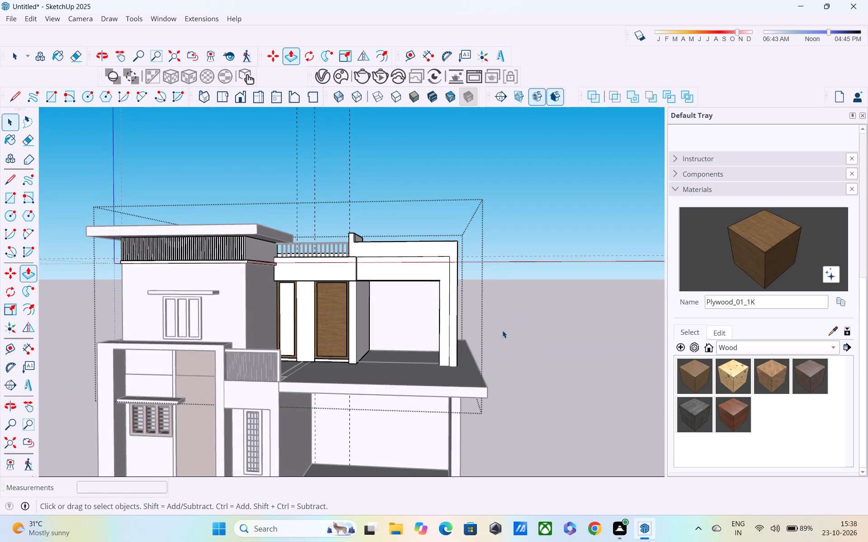
{"action": "left_click", "coordinate": [527, 295]}
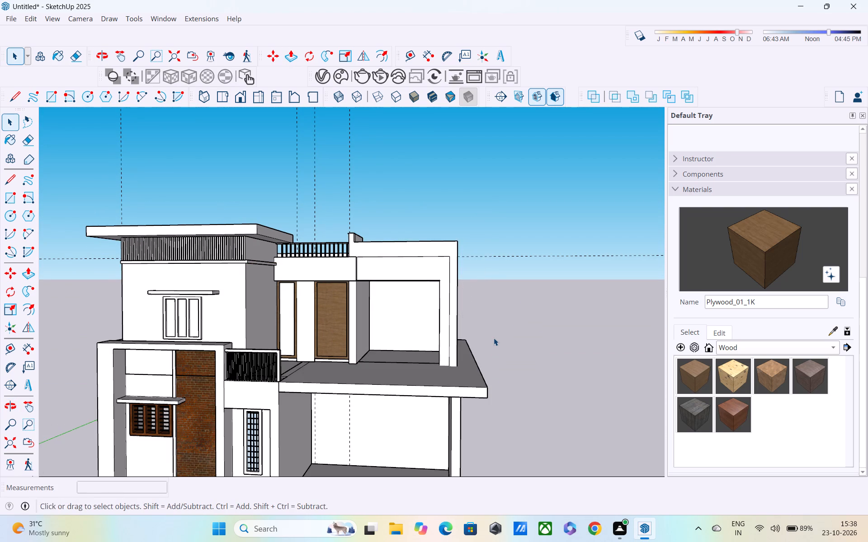
Examine the upper-floor bay's ceiling, ledge and new column from outside and from below.
{"action": "scroll", "coordinate": [494, 341], "scroll_direction": "down", "scroll_amount": 2}
{"action": "middle_click_drag", "start_coordinate": [494, 341], "coordinate": [432, 364]}
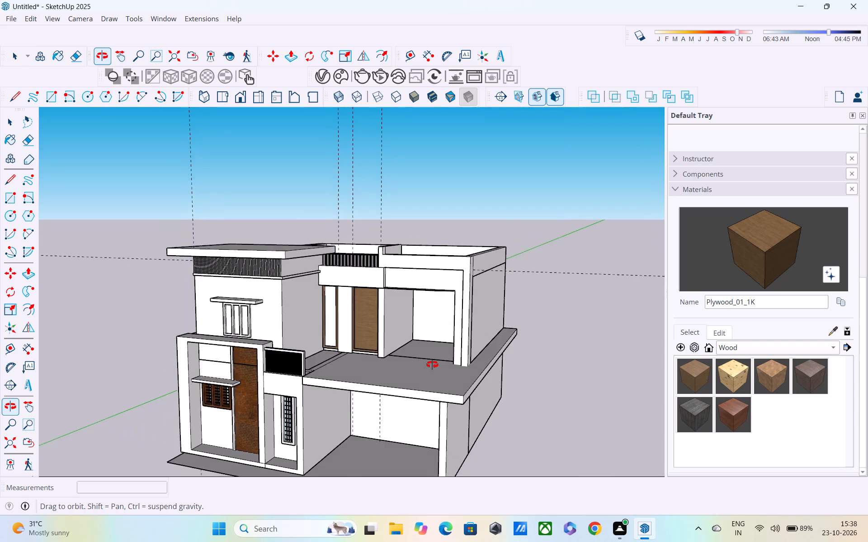
{"action": "middle_click_drag", "start_coordinate": [432, 364], "coordinate": [453, 318]}
{"action": "scroll", "coordinate": [446, 323], "scroll_direction": "up", "scroll_amount": 2}
{"action": "middle_click_drag", "start_coordinate": [417, 281], "coordinate": [426, 201]}
{"action": "scroll", "coordinate": [420, 286], "scroll_direction": "up", "scroll_amount": 4}
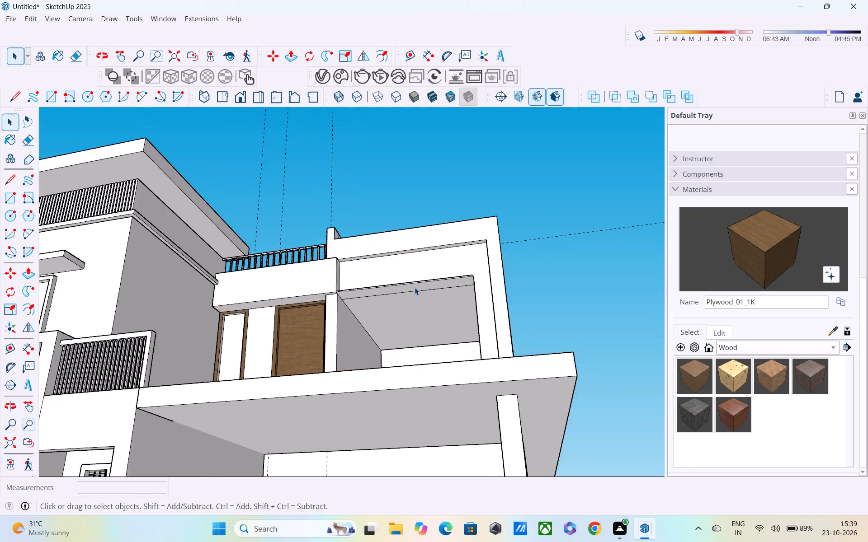
{"action": "scroll", "coordinate": [415, 287], "scroll_direction": "up", "scroll_amount": 9}
{"action": "middle_click_drag", "start_coordinate": [414, 287], "coordinate": [447, 295]}
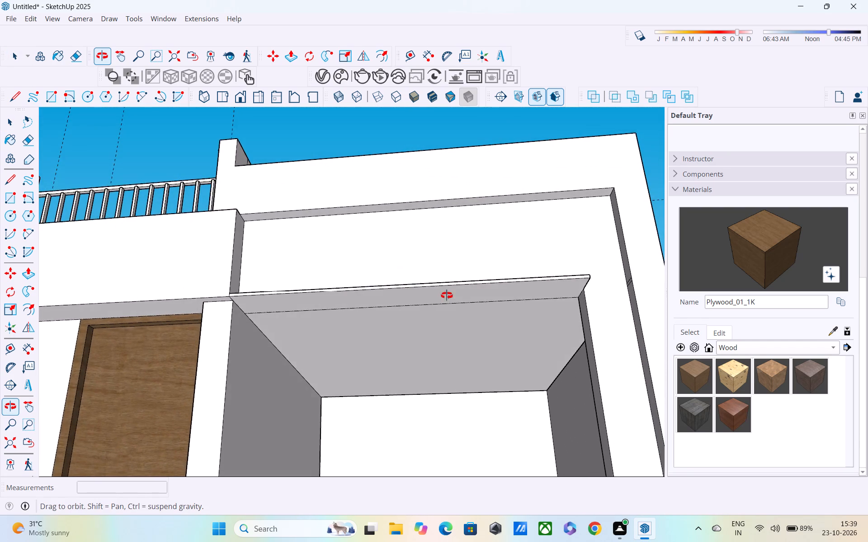
{"action": "middle_click_drag", "start_coordinate": [447, 295], "coordinate": [352, 402]}
{"action": "scroll", "coordinate": [364, 367], "scroll_direction": "up", "scroll_amount": 5}
{"action": "scroll", "coordinate": [364, 367], "scroll_direction": "down", "scroll_amount": 3}
{"action": "middle_click_drag", "start_coordinate": [364, 365], "coordinate": [385, 288]}
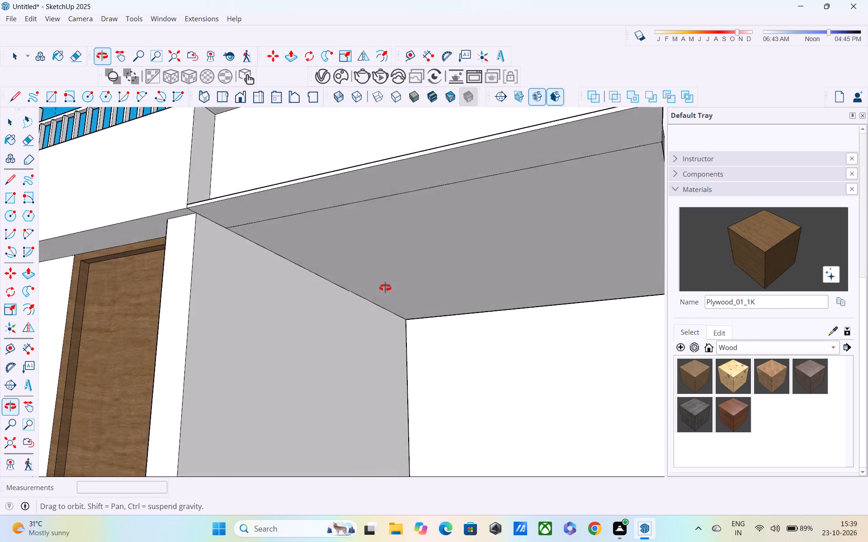
{"action": "middle_click_drag", "start_coordinate": [385, 288], "coordinate": [432, 271]}
{"action": "scroll", "coordinate": [432, 271], "scroll_direction": "down", "scroll_amount": 7}
{"action": "middle_click_drag", "start_coordinate": [438, 282], "coordinate": [457, 269]}
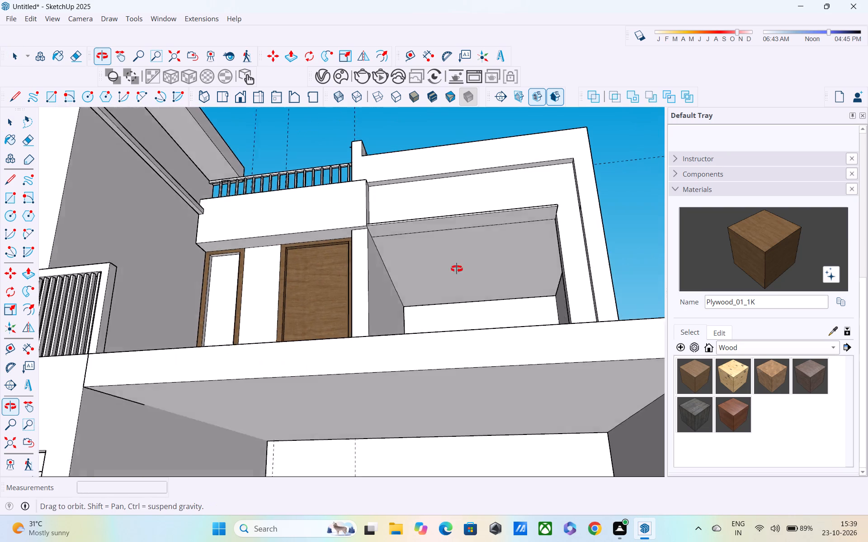
{"action": "middle_click_drag", "start_coordinate": [457, 269], "coordinate": [413, 315]}
{"action": "scroll", "coordinate": [431, 290], "scroll_direction": "up", "scroll_amount": 5}
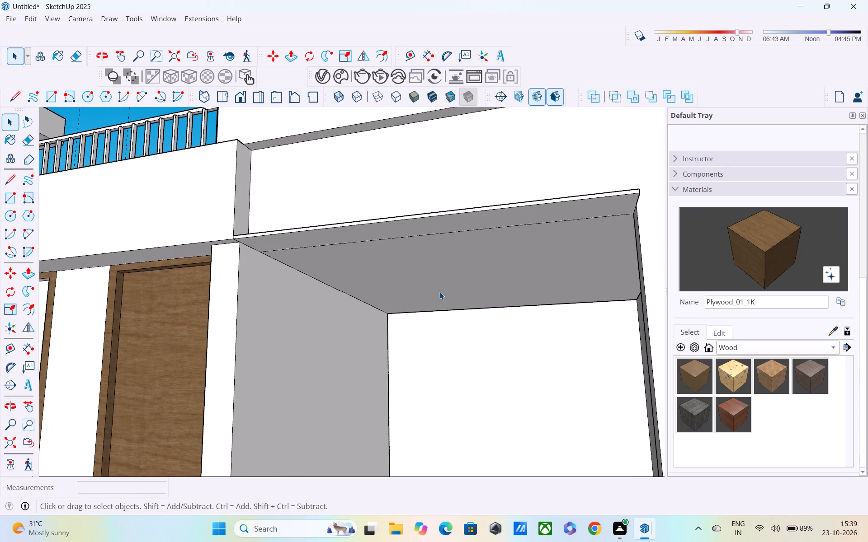
Open the upper-floor group and delete the dividing line between the ledge's underside and the bay's ceiling.
{"action": "double_click", "coordinate": [440, 261]}
{"action": "triple_click", "coordinate": [440, 260]}
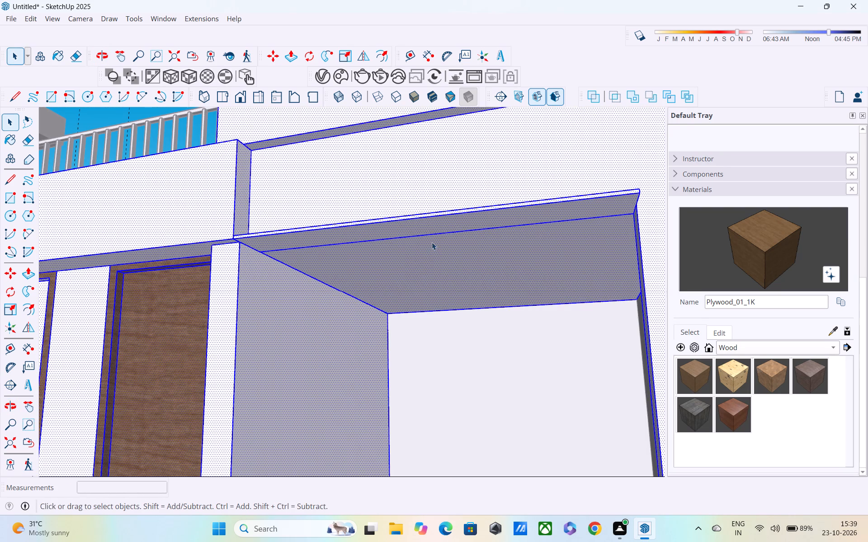
{"action": "middle_click_drag", "start_coordinate": [432, 241], "coordinate": [437, 186]}
{"action": "left_click", "coordinate": [446, 205]}
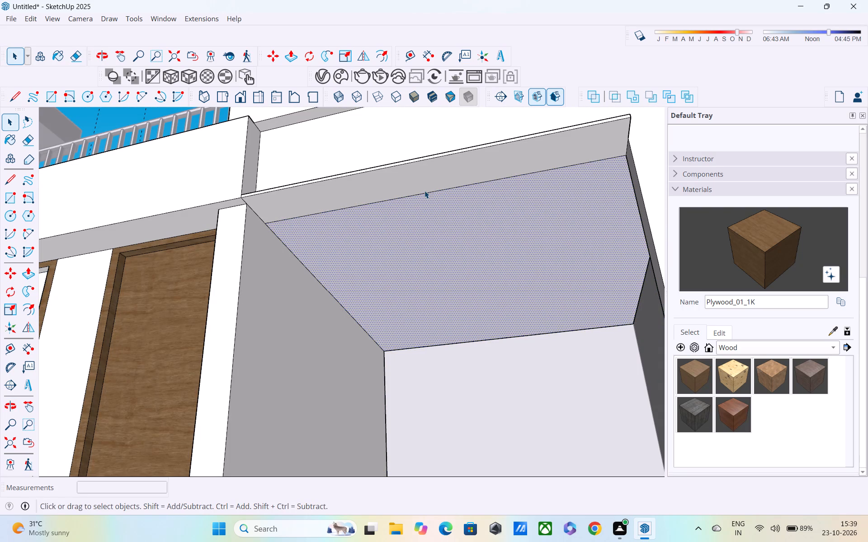
{"action": "left_click", "coordinate": [425, 193]}
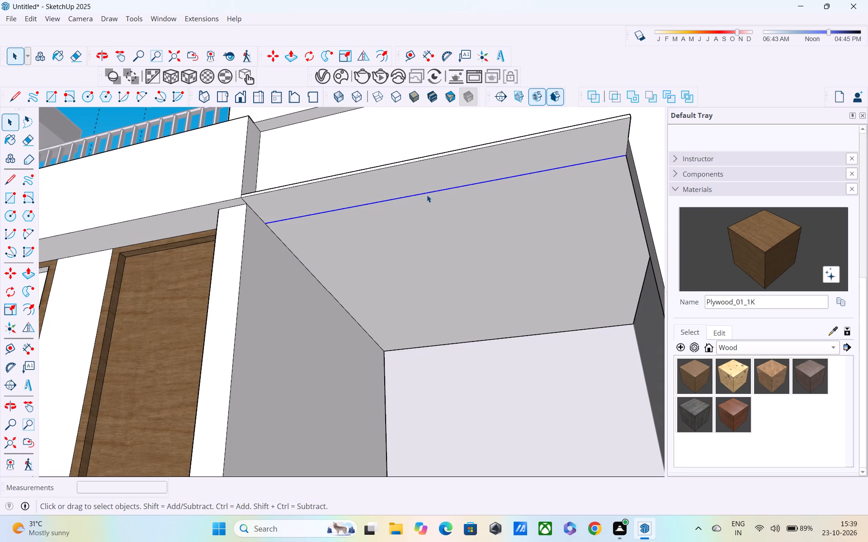
{"action": "key", "text": "Delete"}
Push the front face of the beam above the plywood panels back about 3 5/16", flush with the parapet wall face.
{"action": "scroll", "coordinate": [434, 206], "scroll_direction": "down", "scroll_amount": 2}
{"action": "middle_click_drag", "start_coordinate": [452, 291], "coordinate": [455, 318]}
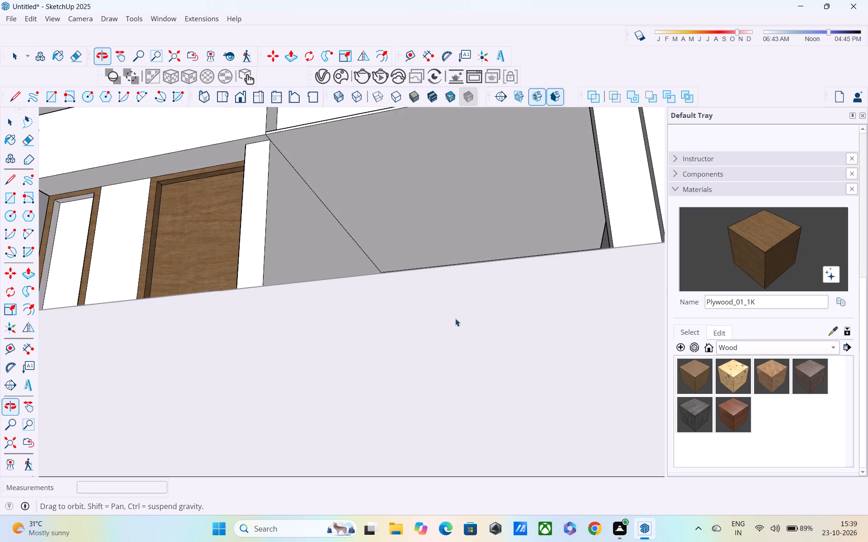
{"action": "scroll", "coordinate": [444, 261], "scroll_direction": "down", "scroll_amount": 7}
{"action": "middle_click_drag", "start_coordinate": [447, 265], "coordinate": [394, 541], "text": "shift"}
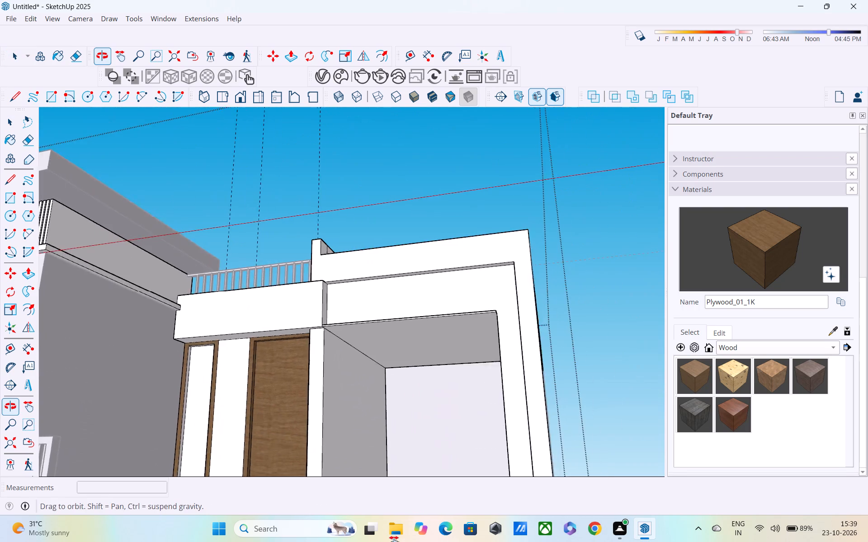
{"action": "middle_click_drag", "start_coordinate": [394, 541], "coordinate": [369, 512], "text": "shift"}
{"action": "middle_click_drag", "start_coordinate": [362, 304], "coordinate": [439, 244]}
{"action": "middle_click_drag", "start_coordinate": [433, 265], "coordinate": [387, 352]}
{"action": "scroll", "coordinate": [366, 361], "scroll_direction": "up", "scroll_amount": 2}
{"action": "middle_click_drag", "start_coordinate": [321, 364], "coordinate": [302, 411]}
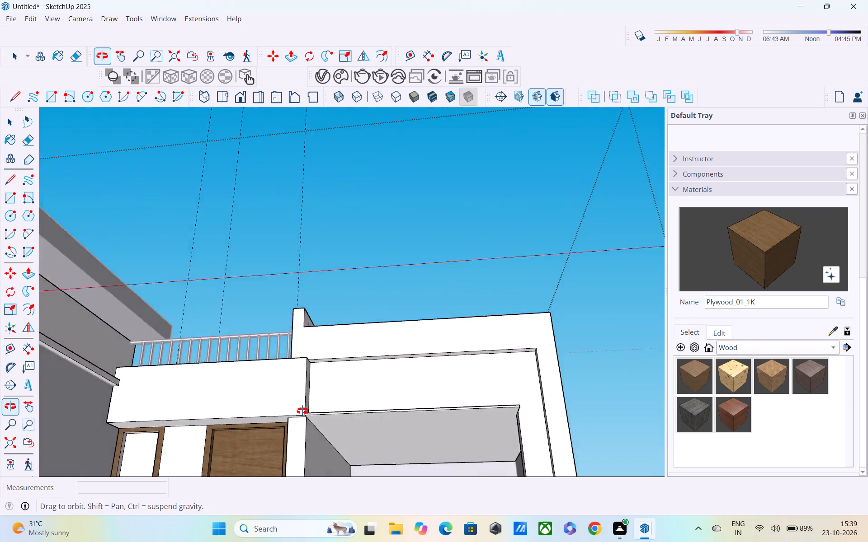
{"action": "middle_click_drag", "start_coordinate": [302, 411], "coordinate": [269, 506]}
{"action": "scroll", "coordinate": [280, 397], "scroll_direction": "up", "scroll_amount": 3}
{"action": "key", "text": "p"}
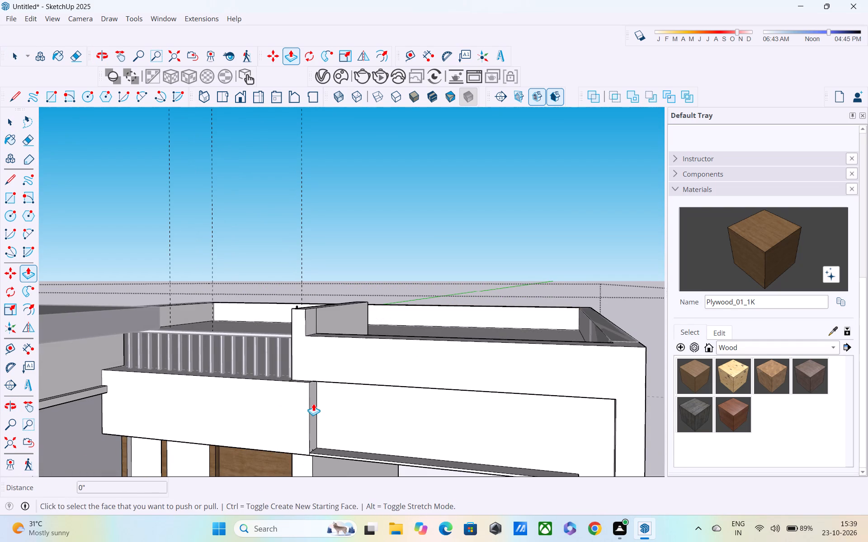
{"action": "left_click", "coordinate": [302, 411]}
{"action": "left_click", "coordinate": [312, 375]}
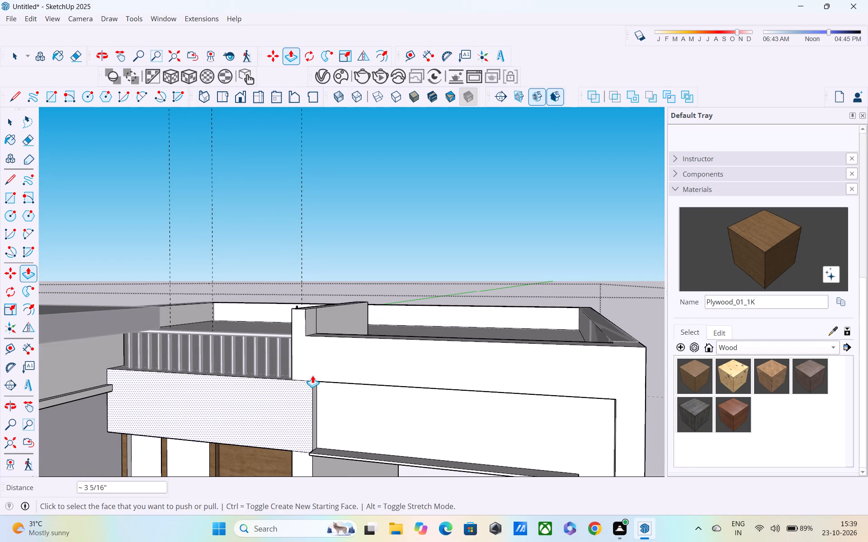
Push the ceiling ledge's narrow front face back about 3 5/16" to line up with the adjoining beam's face.
{"action": "middle_click_drag", "start_coordinate": [314, 385], "coordinate": [319, 336]}
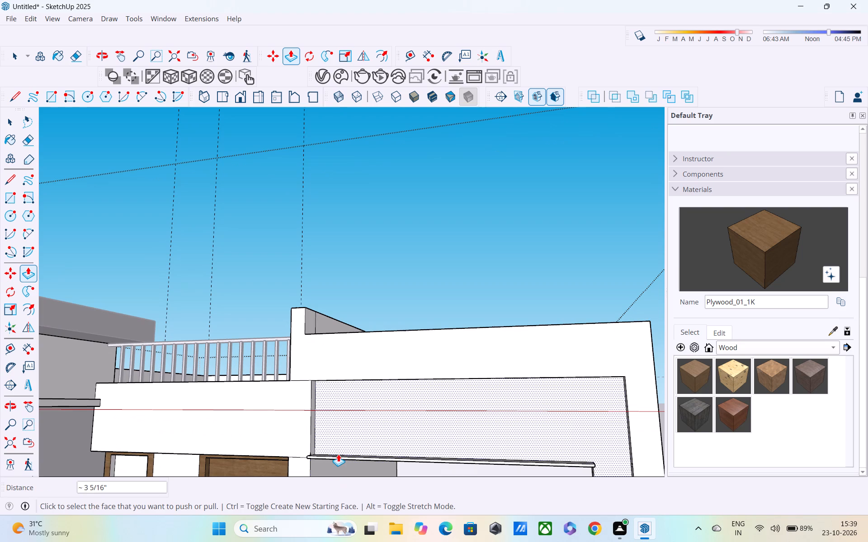
{"action": "left_click", "coordinate": [338, 458]}
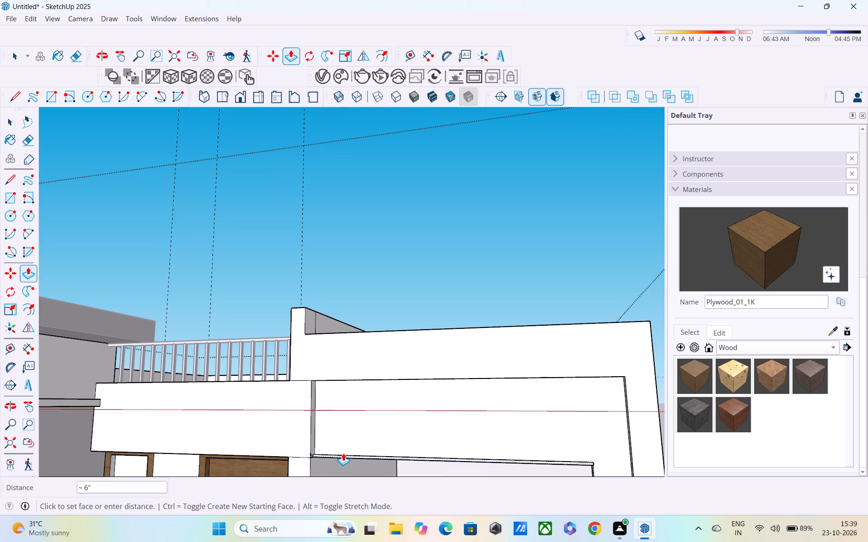
{"action": "left_click", "coordinate": [312, 442]}
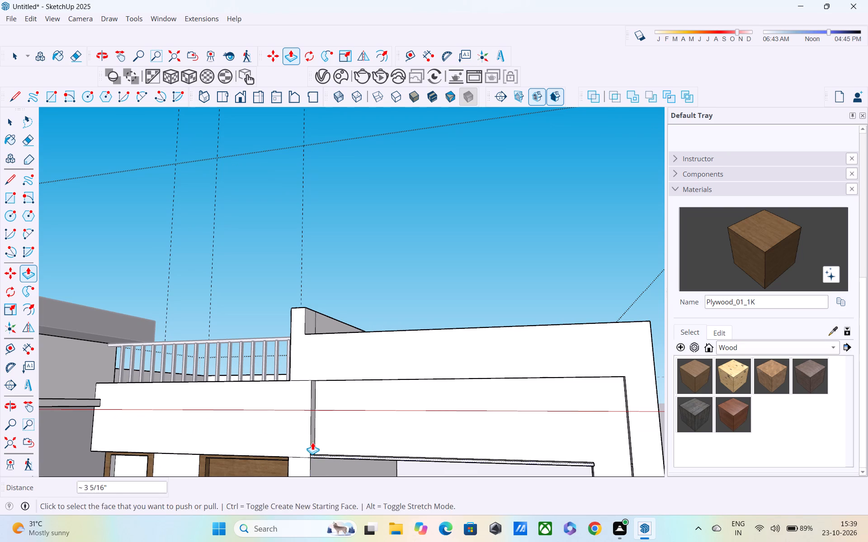
Examine the upper-floor bay's beams, ceiling ledge and recess from below.
{"action": "middle_click_drag", "start_coordinate": [335, 444], "coordinate": [378, 336]}
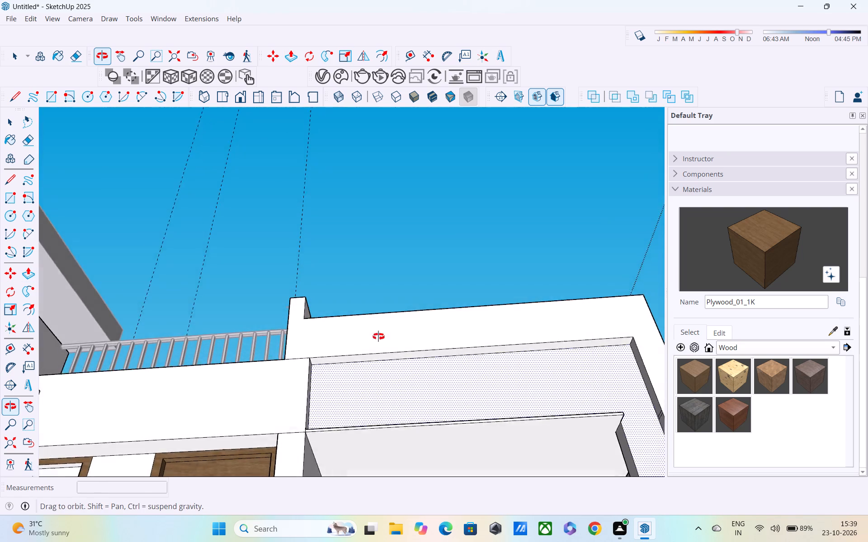
{"action": "middle_click_drag", "start_coordinate": [378, 336], "coordinate": [378, 342]}
{"action": "scroll", "coordinate": [378, 342], "scroll_direction": "down", "scroll_amount": 4}
{"action": "middle_click_drag", "start_coordinate": [444, 363], "coordinate": [443, 338]}
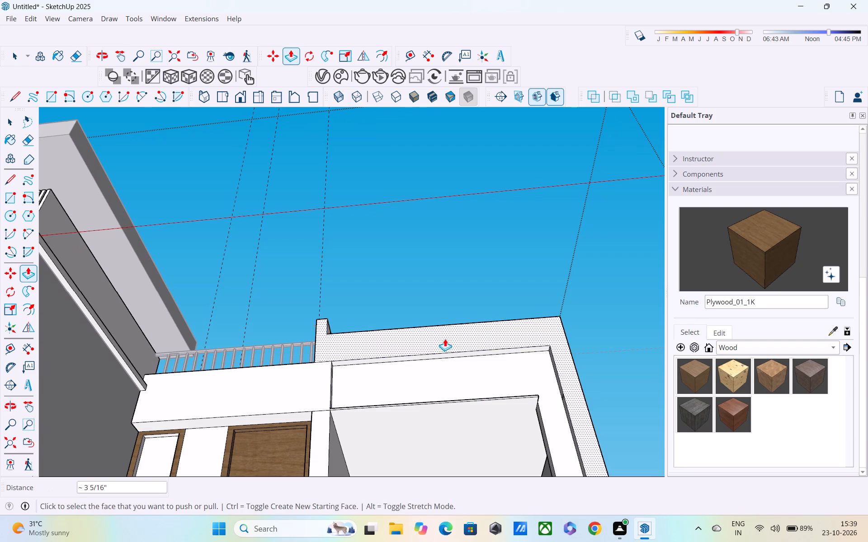
{"action": "middle_click_drag", "start_coordinate": [443, 337], "coordinate": [444, 329], "text": "shift"}
{"action": "scroll", "coordinate": [444, 329], "scroll_direction": "down", "scroll_amount": 3}
{"action": "middle_click_drag", "start_coordinate": [444, 342], "coordinate": [445, 355]}
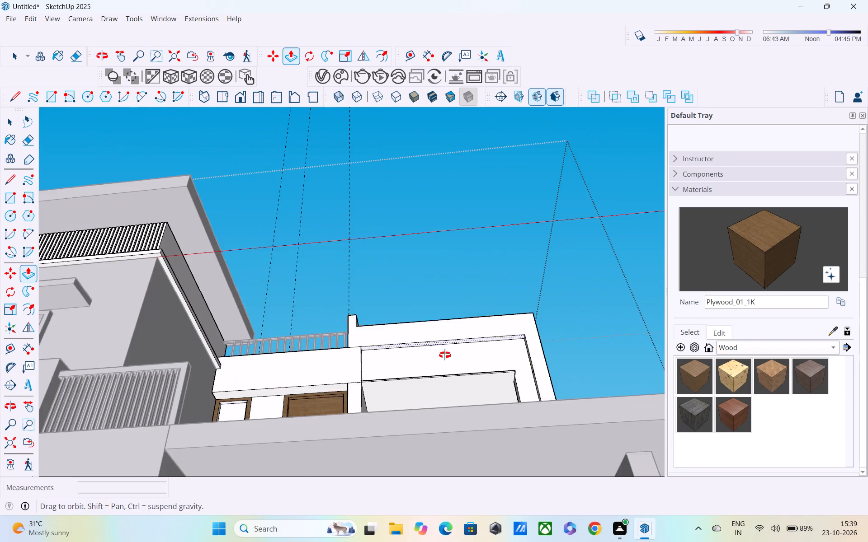
{"action": "middle_click_drag", "start_coordinate": [445, 355], "coordinate": [443, 425]}
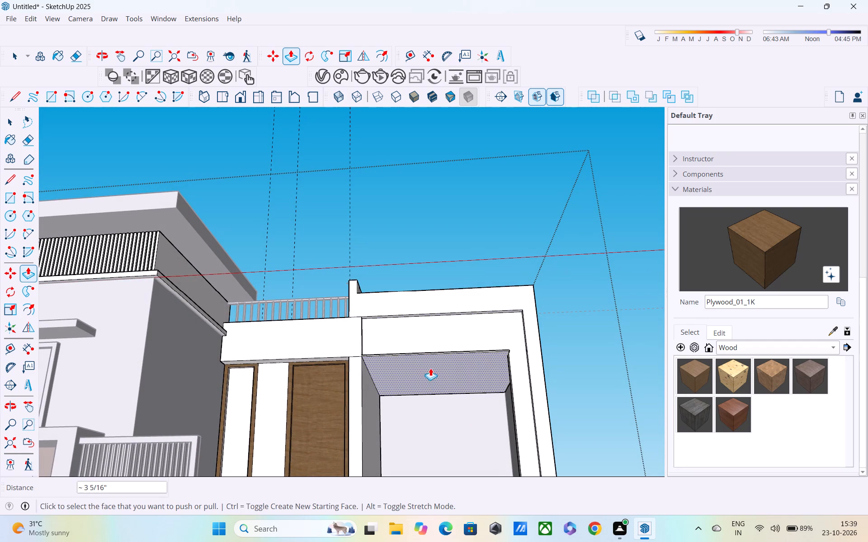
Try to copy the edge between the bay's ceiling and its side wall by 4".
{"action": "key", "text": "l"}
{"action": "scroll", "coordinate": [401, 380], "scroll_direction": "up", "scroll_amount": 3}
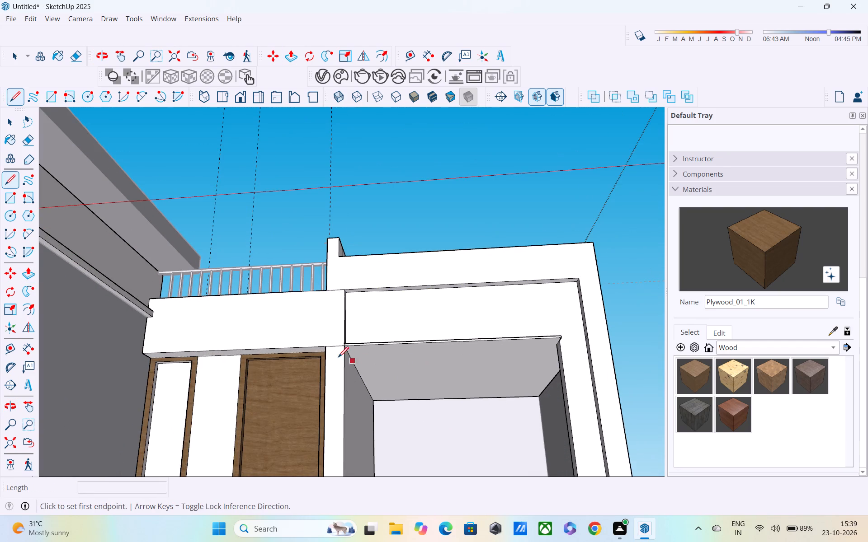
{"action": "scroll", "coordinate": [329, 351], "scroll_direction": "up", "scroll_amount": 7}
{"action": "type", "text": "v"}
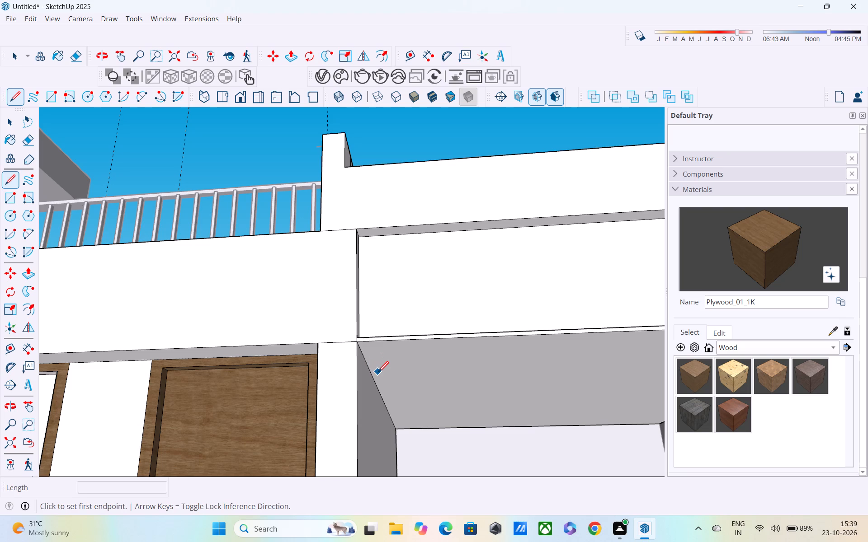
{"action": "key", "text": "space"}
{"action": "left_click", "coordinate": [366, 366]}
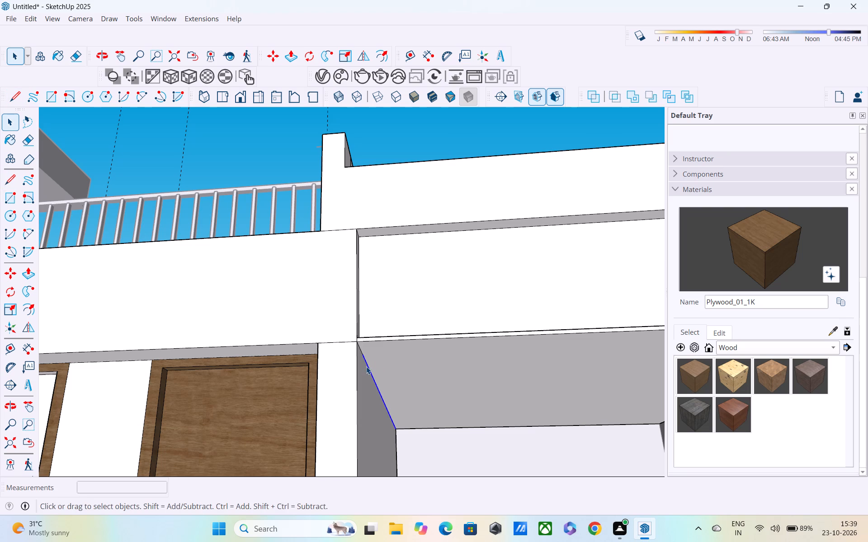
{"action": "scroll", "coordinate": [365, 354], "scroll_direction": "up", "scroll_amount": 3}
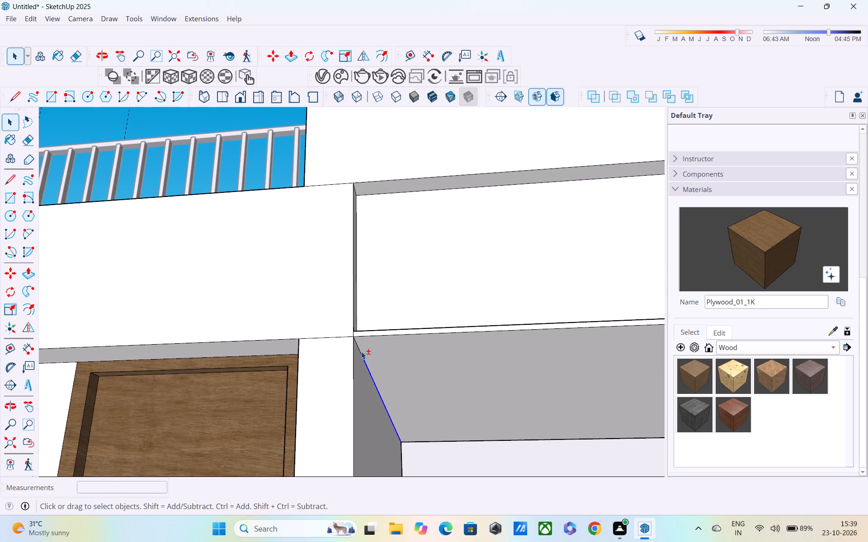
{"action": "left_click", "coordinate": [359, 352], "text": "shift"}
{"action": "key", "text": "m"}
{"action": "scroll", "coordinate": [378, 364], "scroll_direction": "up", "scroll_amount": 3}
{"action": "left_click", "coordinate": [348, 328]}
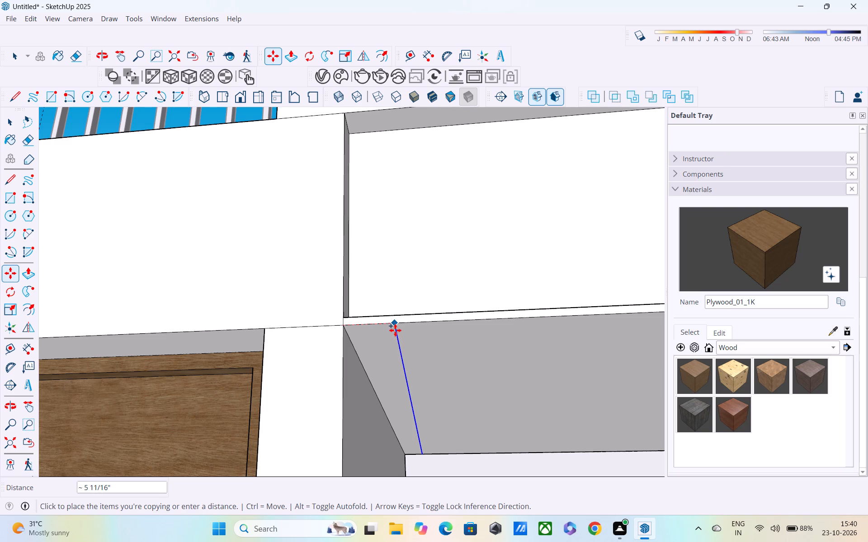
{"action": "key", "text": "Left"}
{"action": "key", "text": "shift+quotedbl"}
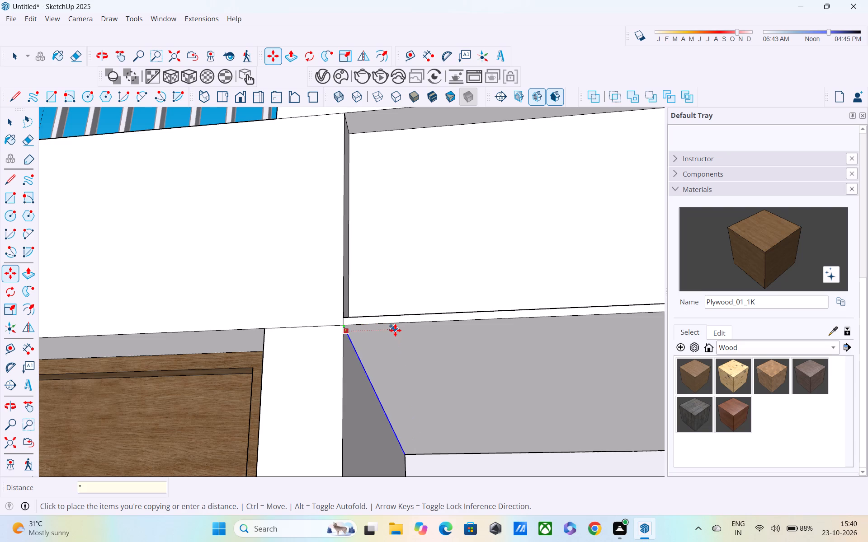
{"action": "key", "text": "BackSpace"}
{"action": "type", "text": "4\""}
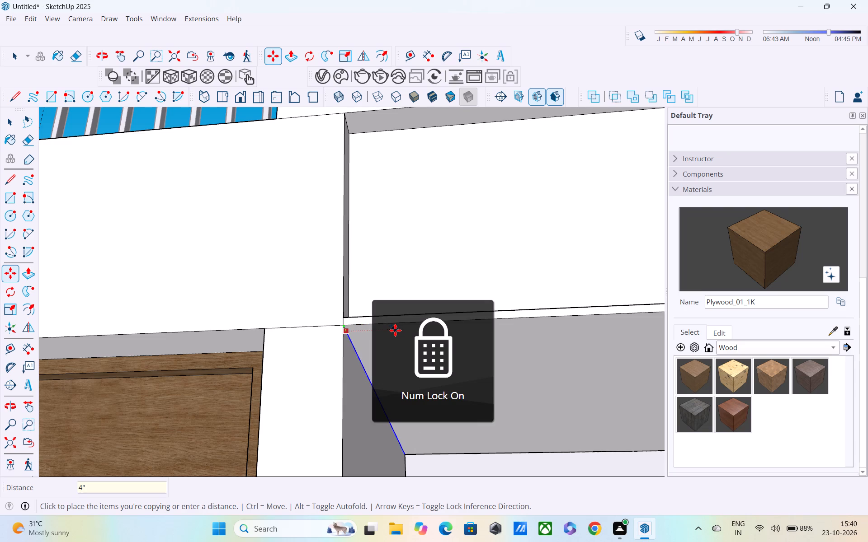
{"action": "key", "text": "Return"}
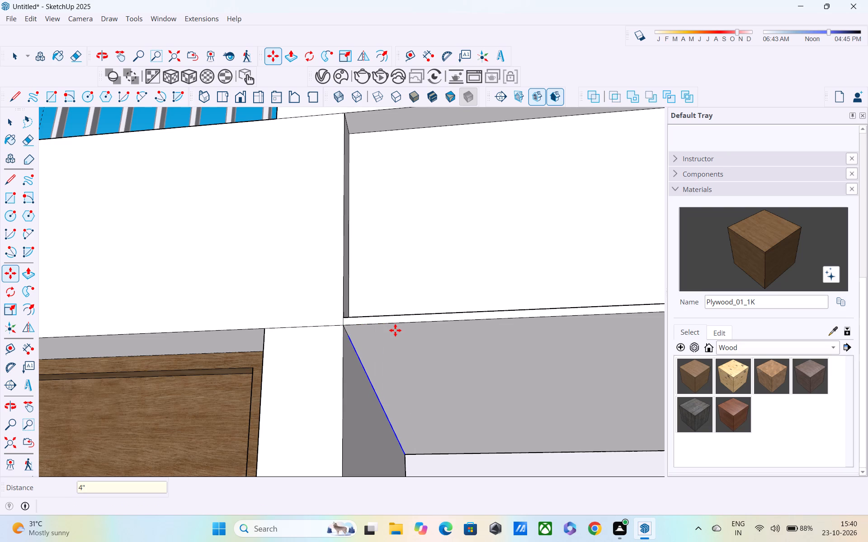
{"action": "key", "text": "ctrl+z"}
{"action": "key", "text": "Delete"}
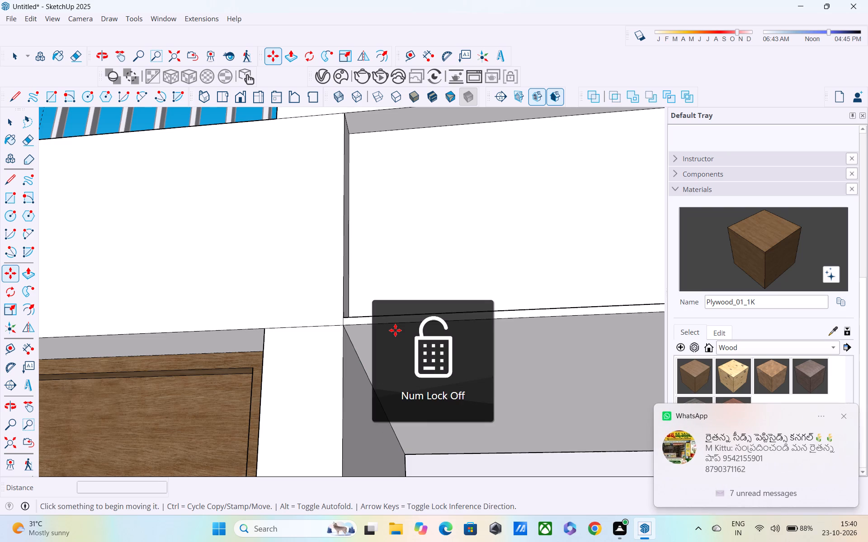
Copy both segments of the edge between the bay's ceiling and side wall 4" across the ceiling along the red axis.
{"action": "scroll", "coordinate": [384, 335], "scroll_direction": "up", "scroll_amount": 1}
{"action": "key", "text": "space"}
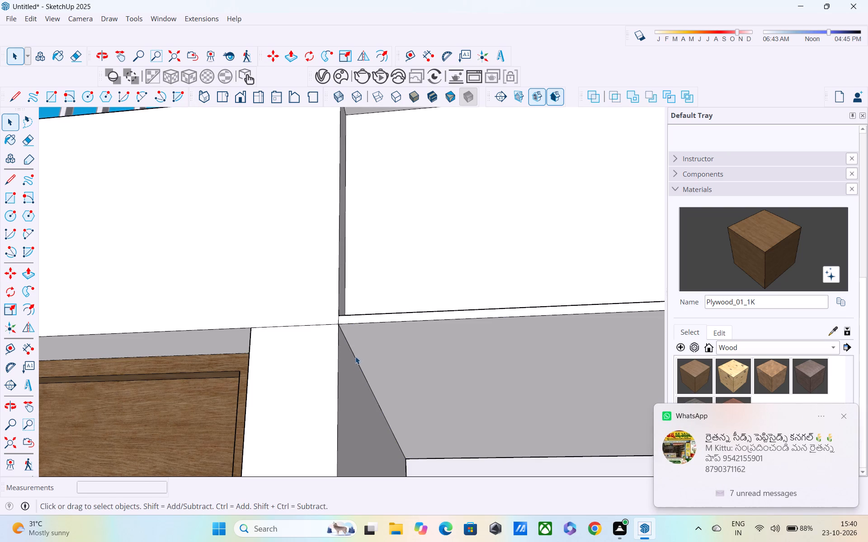
{"action": "left_click", "coordinate": [355, 357]}
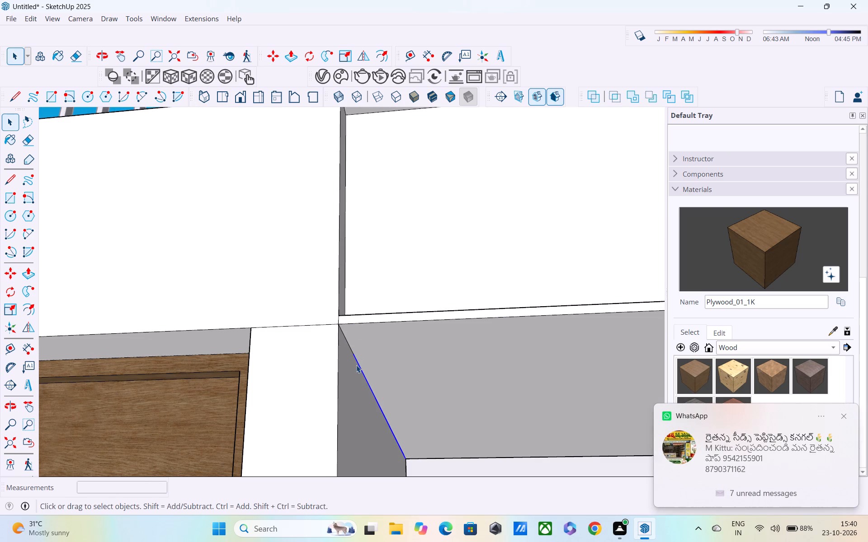
{"action": "left_click", "coordinate": [352, 354], "text": "shift"}
{"action": "left_click", "coordinate": [351, 350], "text": "shift"}
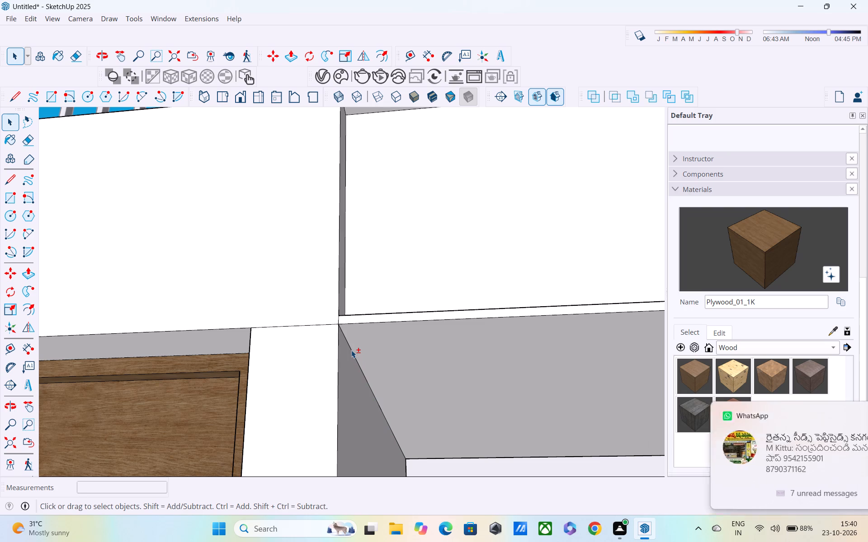
{"action": "left_click", "coordinate": [366, 378], "text": "shift"}
{"action": "scroll", "coordinate": [360, 352], "scroll_direction": "up", "scroll_amount": 7}
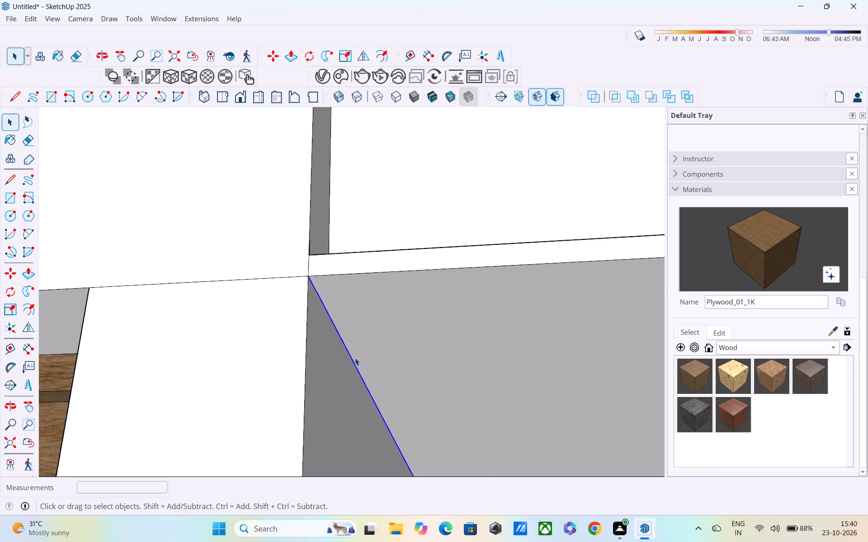
{"action": "scroll", "coordinate": [355, 358], "scroll_direction": "down", "scroll_amount": 3}
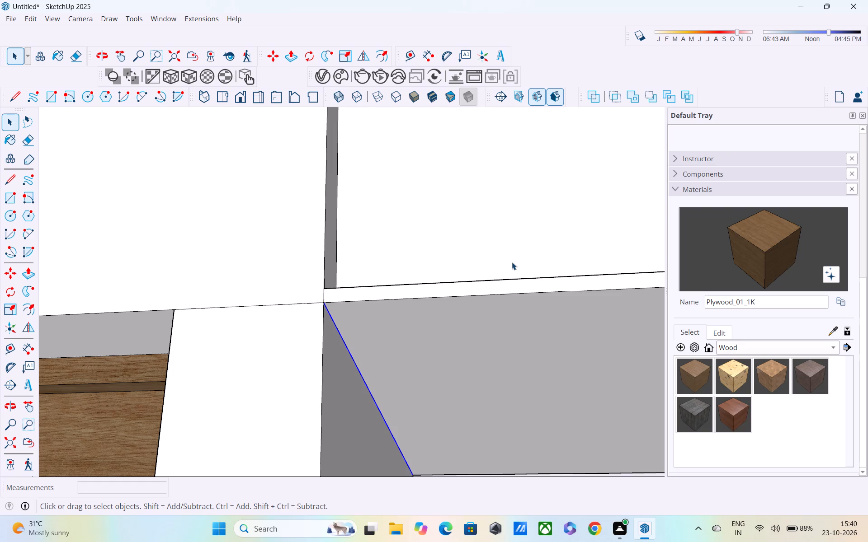
{"action": "scroll", "coordinate": [392, 397], "scroll_direction": "down", "scroll_amount": 3}
{"action": "middle_click_drag", "start_coordinate": [393, 371], "coordinate": [294, 301], "text": "shift"}
{"action": "scroll", "coordinate": [340, 375], "scroll_direction": "up", "scroll_amount": 4}
{"action": "middle_click_drag", "start_coordinate": [343, 378], "coordinate": [348, 336]}
{"action": "scroll", "coordinate": [353, 338], "scroll_direction": "down", "scroll_amount": 8}
{"action": "middle_click_drag", "start_coordinate": [358, 327], "coordinate": [359, 350]}
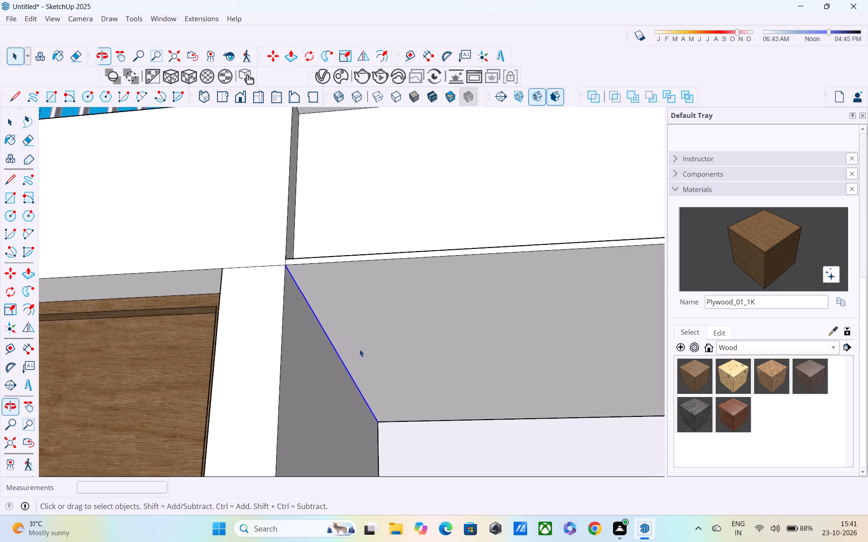
{"action": "key", "text": "m"}
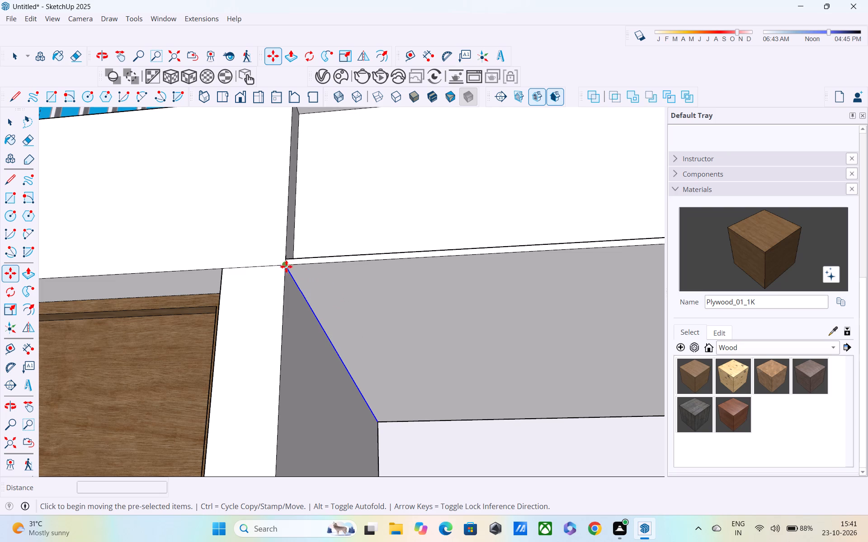
{"action": "left_click", "coordinate": [286, 265]}
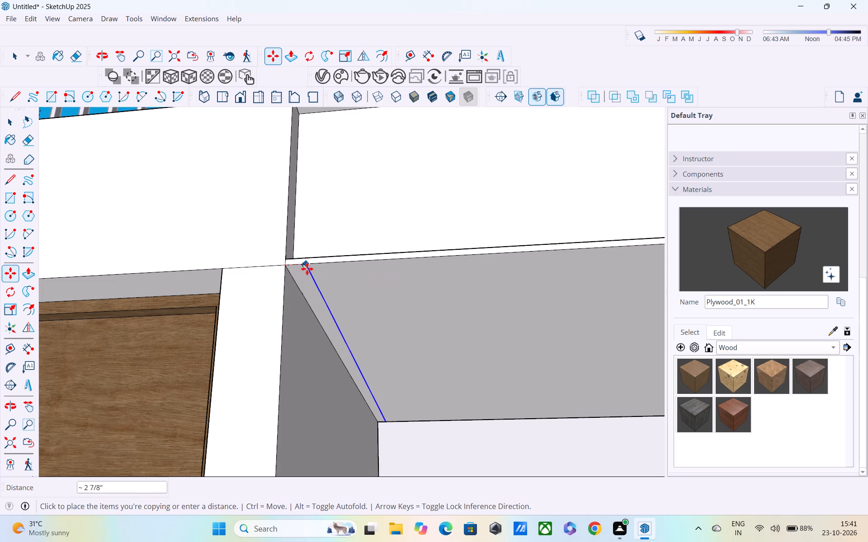
{"action": "key", "text": "Left"}
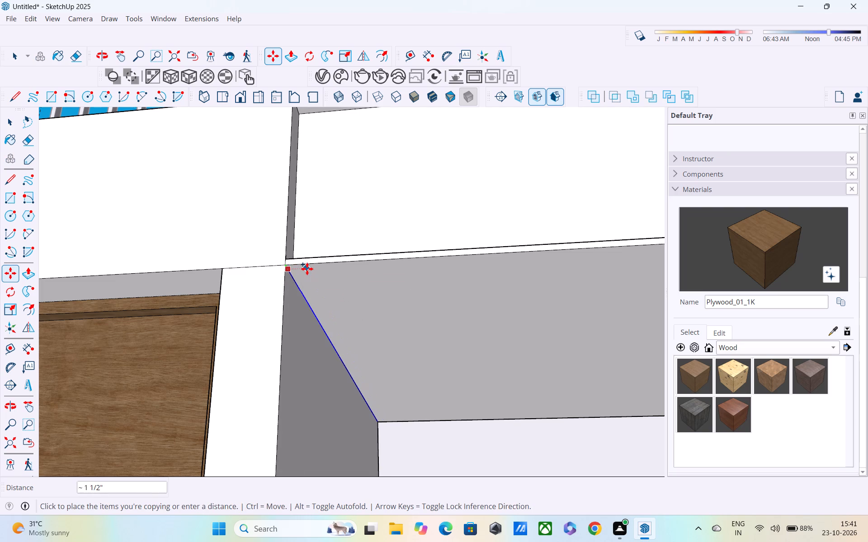
{"action": "key", "text": "shift+quotedbl"}
{"action": "key", "text": "Return"}
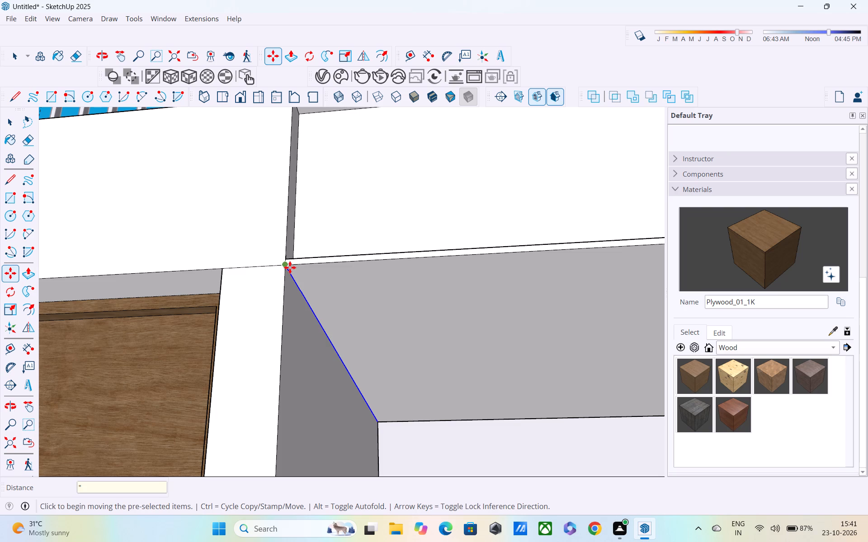
{"action": "left_click", "coordinate": [290, 267]}
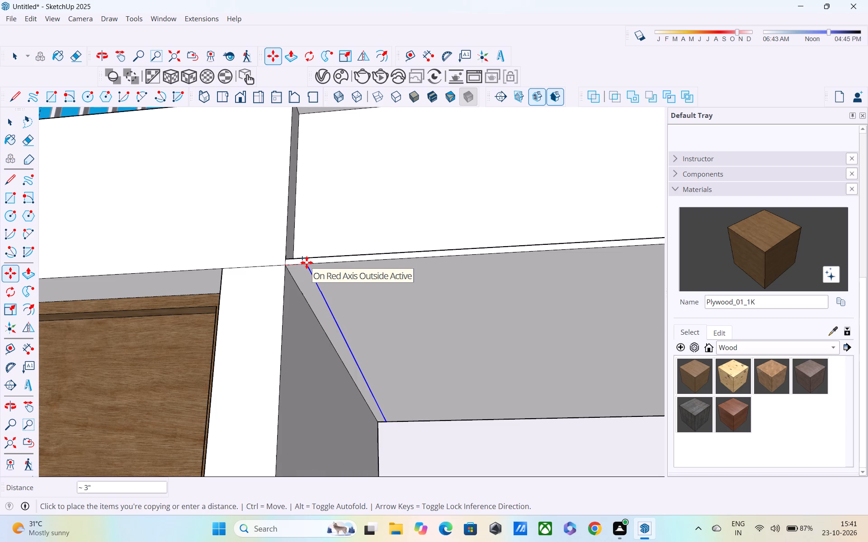
{"action": "key", "text": "Left"}
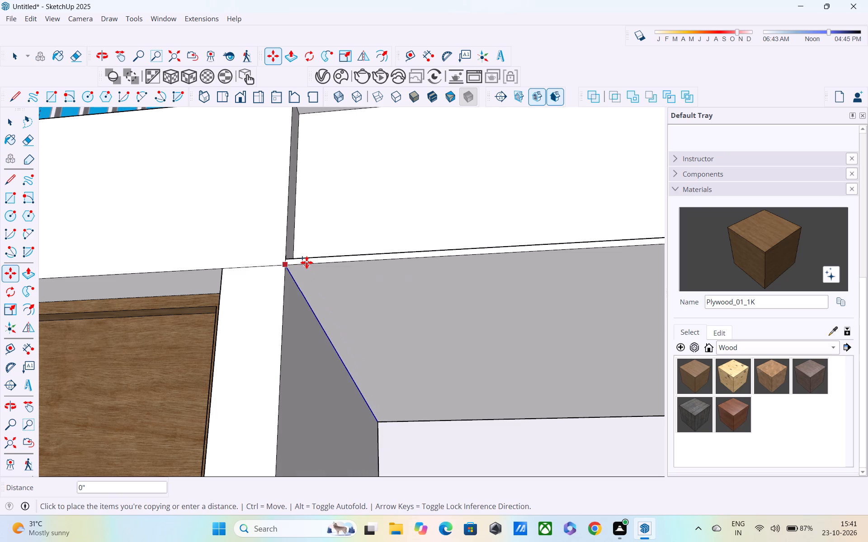
{"action": "key", "text": "Left"}
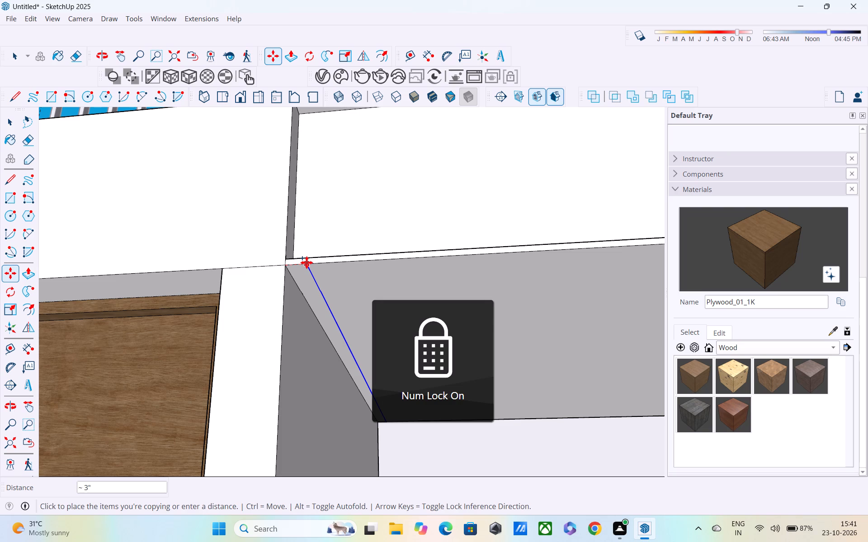
{"action": "key", "text": "4"}
{"action": "key", "text": "shift+quotedbl"}
{"action": "key", "text": "Return"}
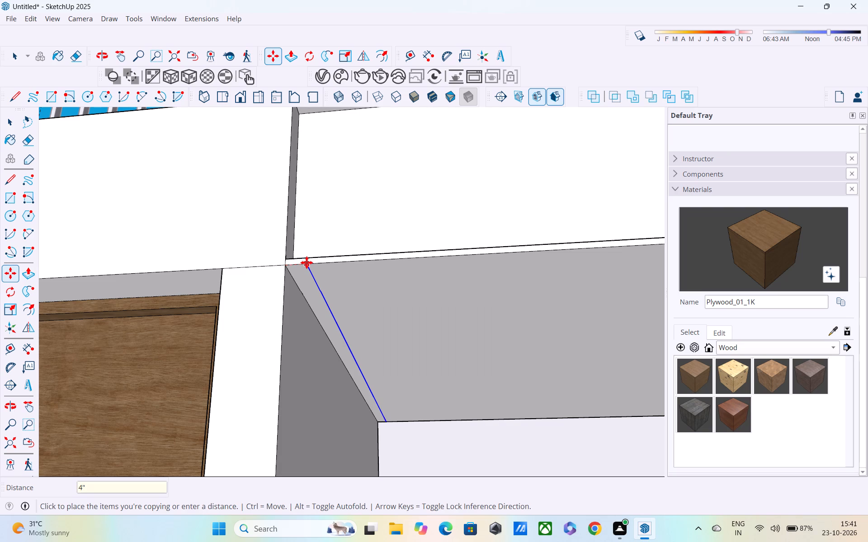
Copy the new ceiling line a further 1" away from the side wall to outline a narrow strip.
{"action": "scroll", "coordinate": [320, 290], "scroll_direction": "up", "scroll_amount": 3}
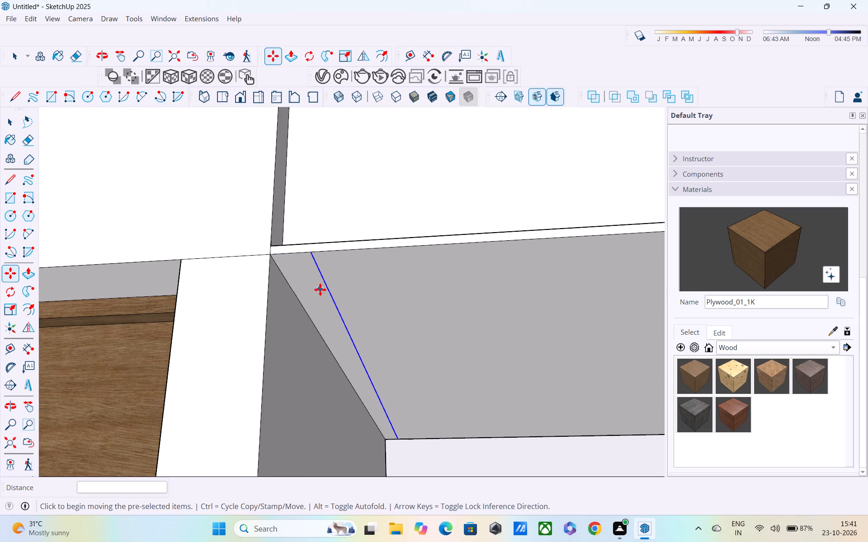
{"action": "left_click", "coordinate": [314, 253]}
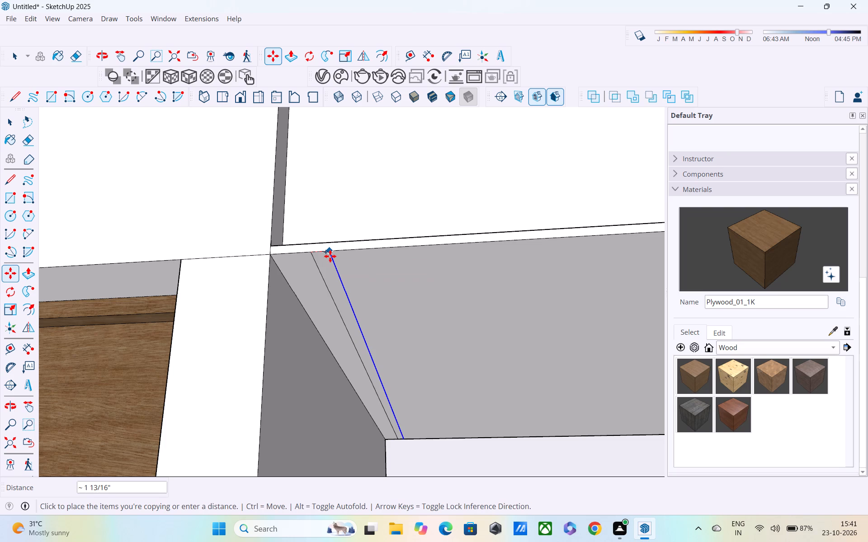
{"action": "type", "text": "2\""}
{"action": "key", "text": "Return"}
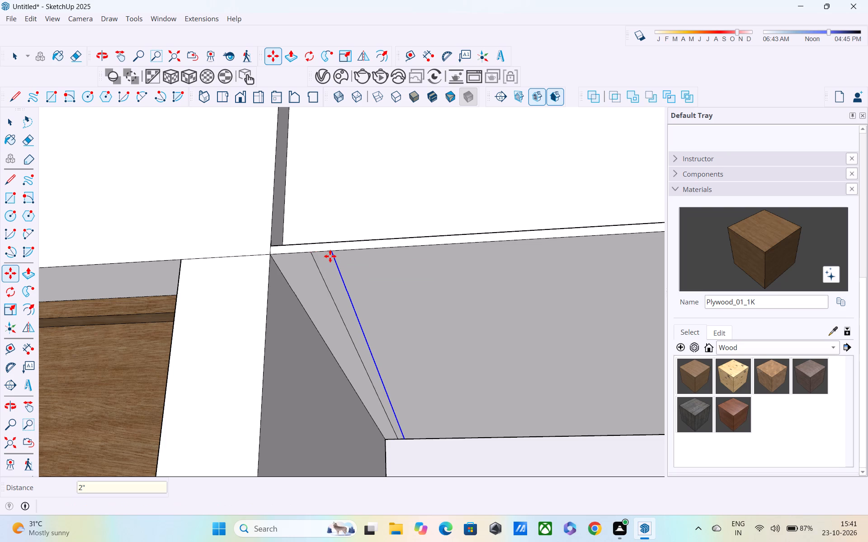
{"action": "scroll", "coordinate": [330, 256], "scroll_direction": "down", "scroll_amount": 2}
{"action": "middle_click_drag", "start_coordinate": [354, 283], "coordinate": [324, 291]}
{"action": "type", "text": "1\""}
{"action": "key", "text": "Return"}
{"action": "scroll", "coordinate": [324, 285], "scroll_direction": "down", "scroll_amount": 3}
{"action": "scroll", "coordinate": [428, 280], "scroll_direction": "up", "scroll_amount": 1}
{"action": "middle_click_drag", "start_coordinate": [471, 286], "coordinate": [530, 318]}
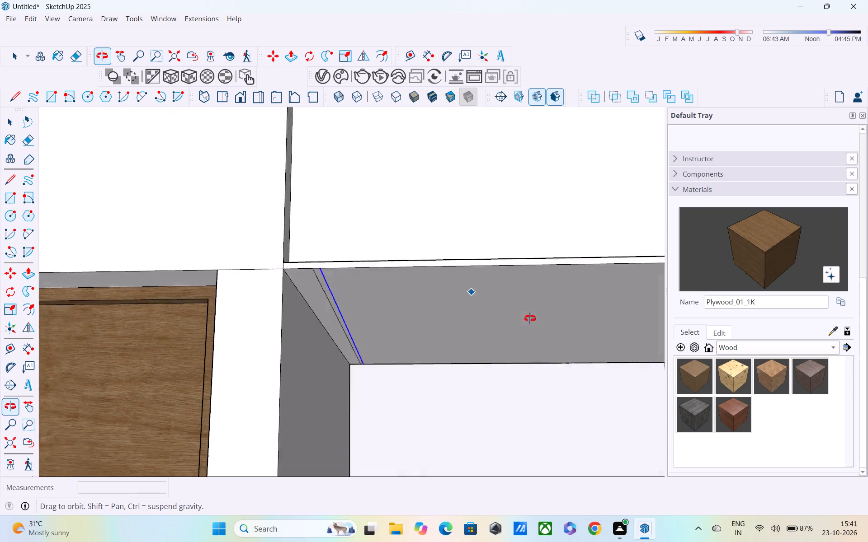
{"action": "middle_click_drag", "start_coordinate": [530, 318], "coordinate": [527, 266]}
{"action": "scroll", "coordinate": [547, 370], "scroll_direction": "down", "scroll_amount": 1}
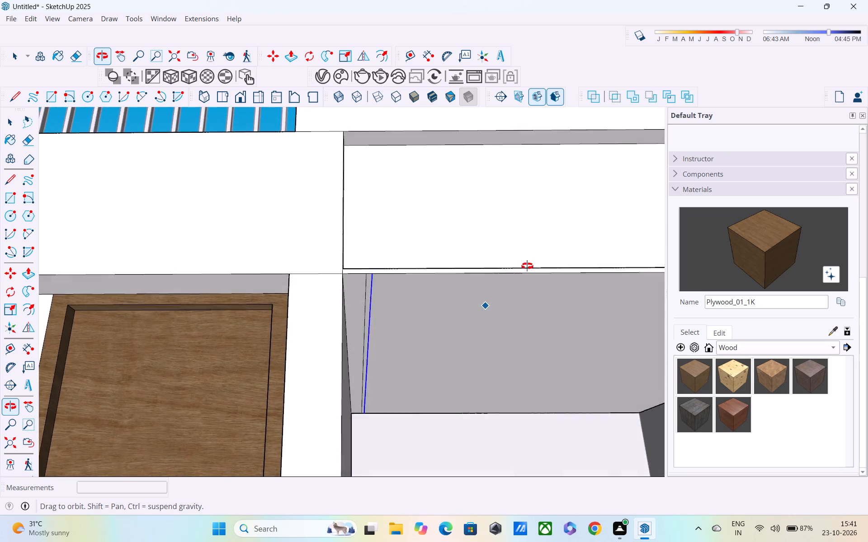
Copy both lines of the narrow ceiling strip about 7' 8 3/4" across the bay's ceiling to near the opposite side wall.
{"action": "middle_click_drag", "start_coordinate": [527, 266], "coordinate": [522, 243]}
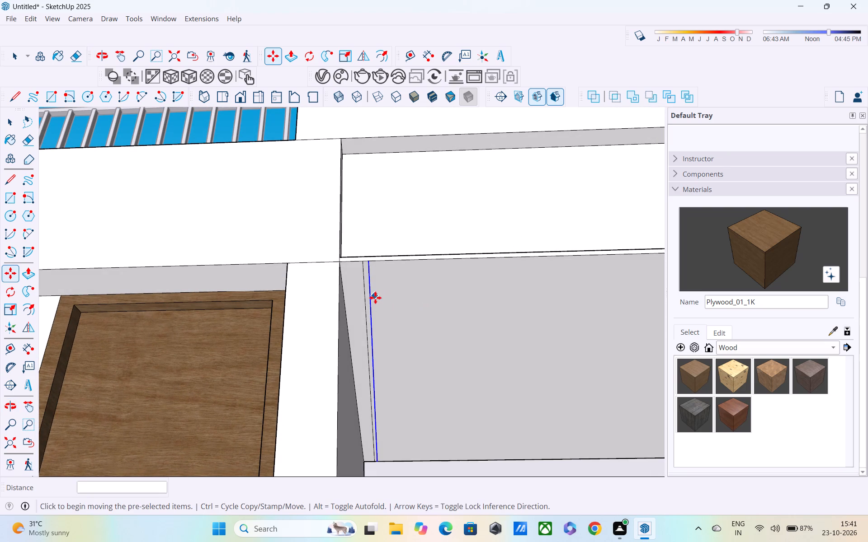
{"action": "key", "text": "space"}
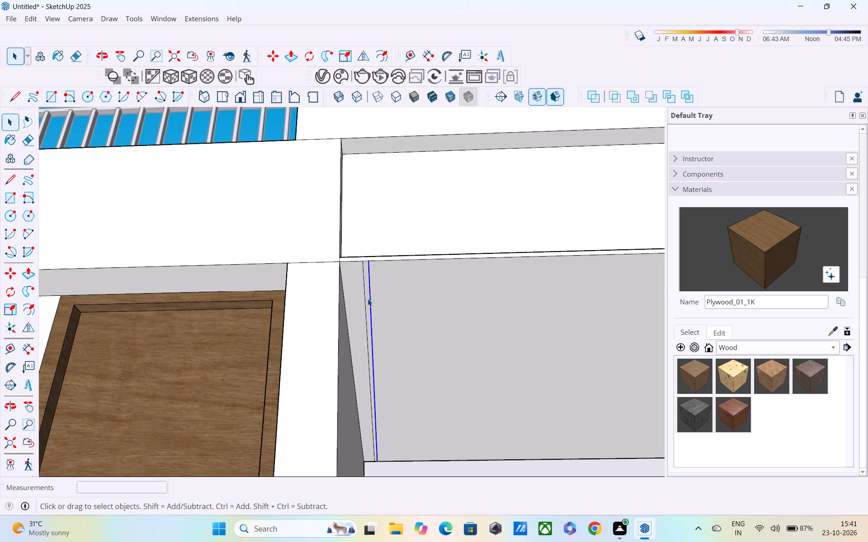
{"action": "left_click", "coordinate": [365, 306], "text": "shift"}
{"action": "left_click", "coordinate": [364, 277], "text": "shift"}
{"action": "scroll", "coordinate": [405, 280], "scroll_direction": "down", "scroll_amount": 1}
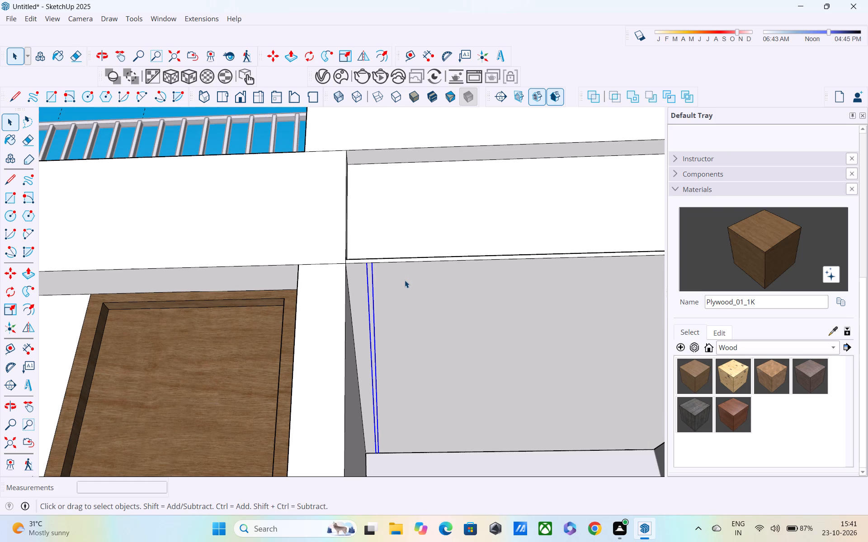
{"action": "key", "text": "m"}
{"action": "scroll", "coordinate": [388, 276], "scroll_direction": "up", "scroll_amount": 3}
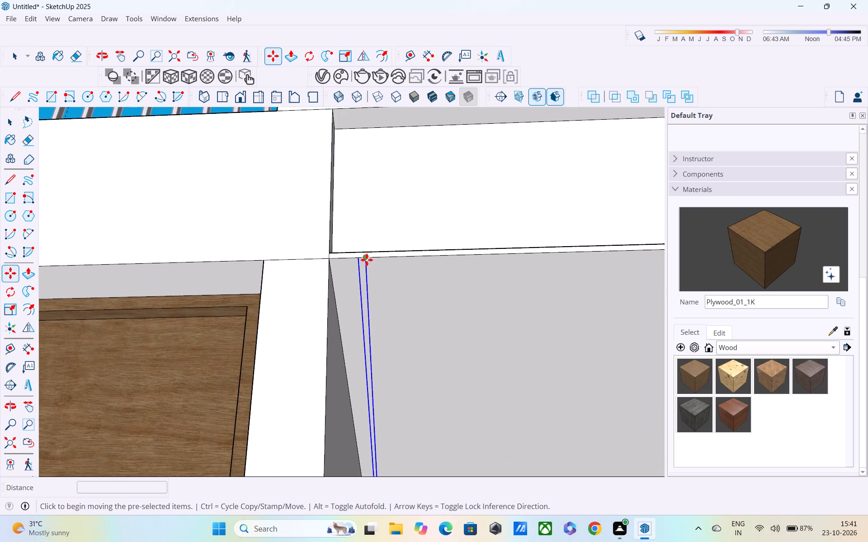
{"action": "left_click", "coordinate": [367, 260]}
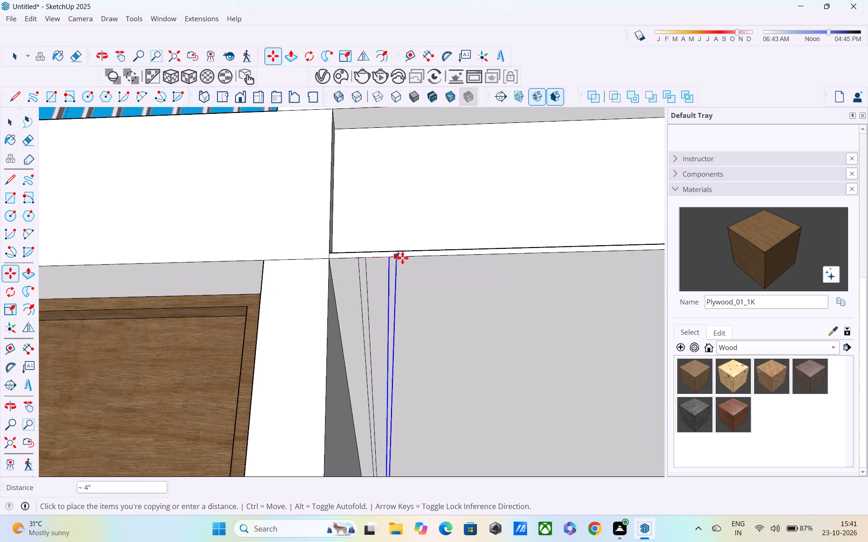
{"action": "scroll", "coordinate": [420, 256], "scroll_direction": "down", "scroll_amount": 1}
{"action": "middle_click_drag", "start_coordinate": [418, 256], "coordinate": [287, 267], "text": "shift"}
{"action": "middle_click_drag", "start_coordinate": [500, 256], "coordinate": [382, 256]}
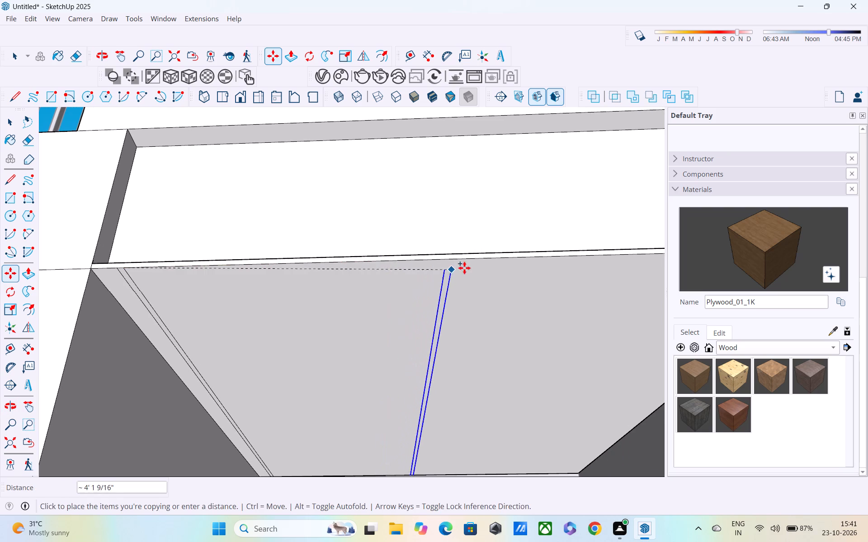
{"action": "middle_click_drag", "start_coordinate": [473, 259], "coordinate": [140, 263], "text": "shift"}
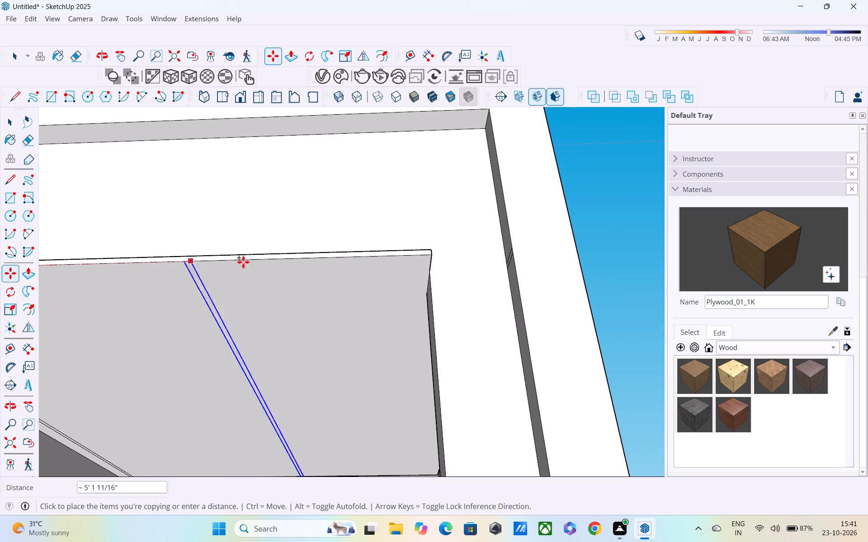
{"action": "left_click", "coordinate": [420, 255]}
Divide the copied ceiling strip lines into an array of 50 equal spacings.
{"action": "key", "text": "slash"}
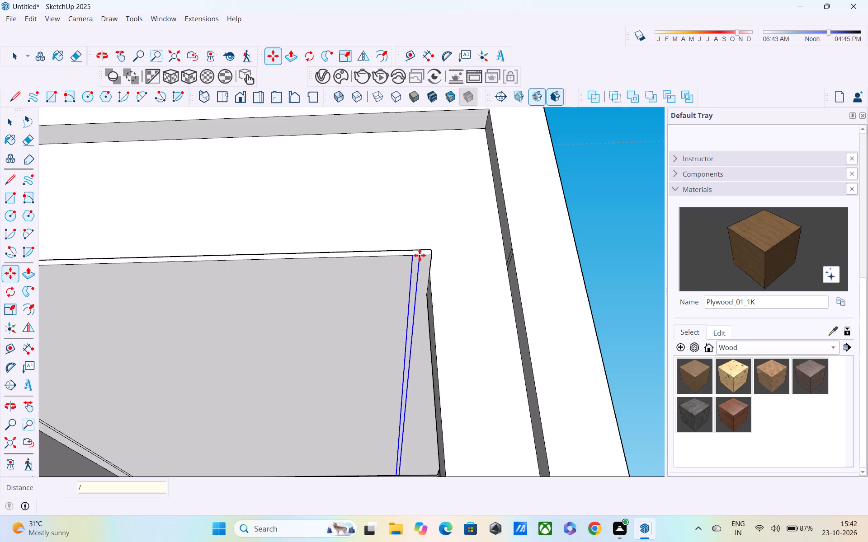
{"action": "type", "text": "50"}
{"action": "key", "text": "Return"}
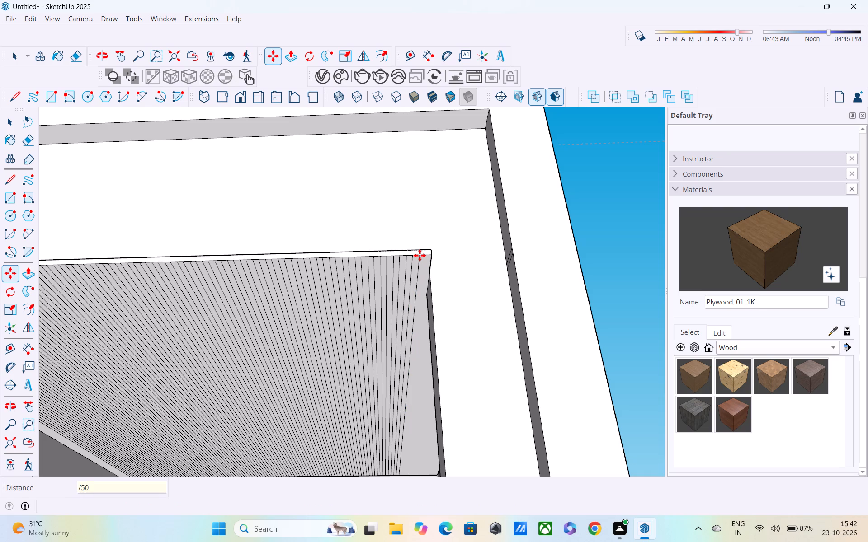
Set the ceiling strip array to 30 equal divisions between the original and the far copy.
{"action": "key", "text": "slash"}
{"action": "type", "text": "30"}
{"action": "key", "text": "Return"}
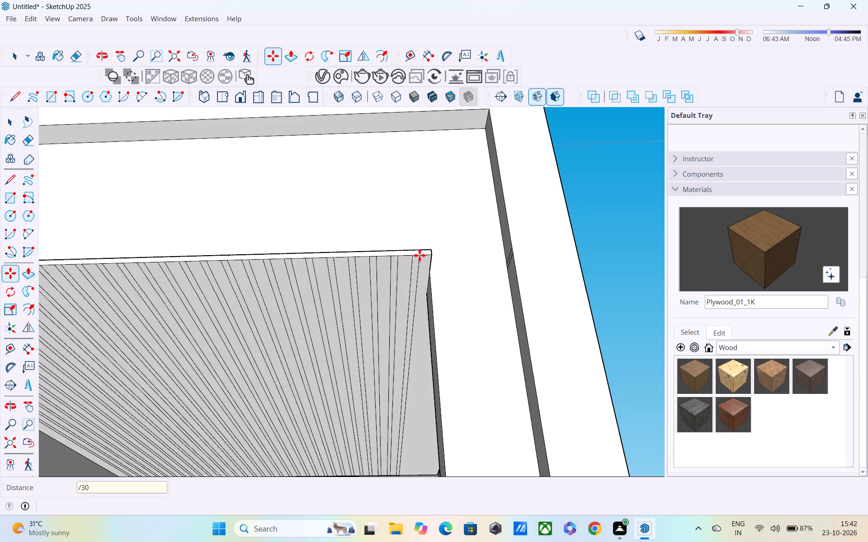
Push/Pull the two ceiling margin faces beside the side walls down about 1 1/2" to border the strip array.
{"action": "scroll", "coordinate": [420, 255], "scroll_direction": "down", "scroll_amount": 4}
{"action": "scroll", "coordinate": [377, 280], "scroll_direction": "down", "scroll_amount": 2}
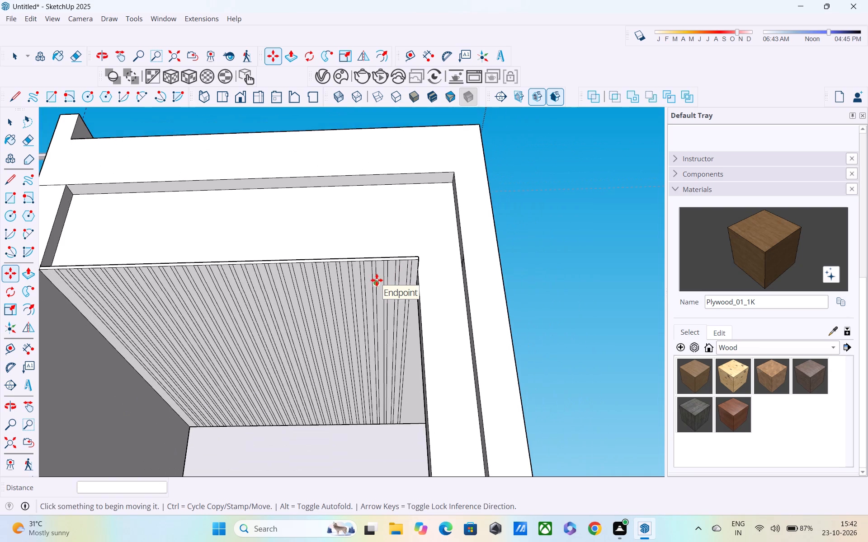
{"action": "middle_click_drag", "start_coordinate": [375, 285], "coordinate": [555, 290]}
{"action": "middle_click_drag", "start_coordinate": [553, 290], "coordinate": [520, 263], "text": "shift"}
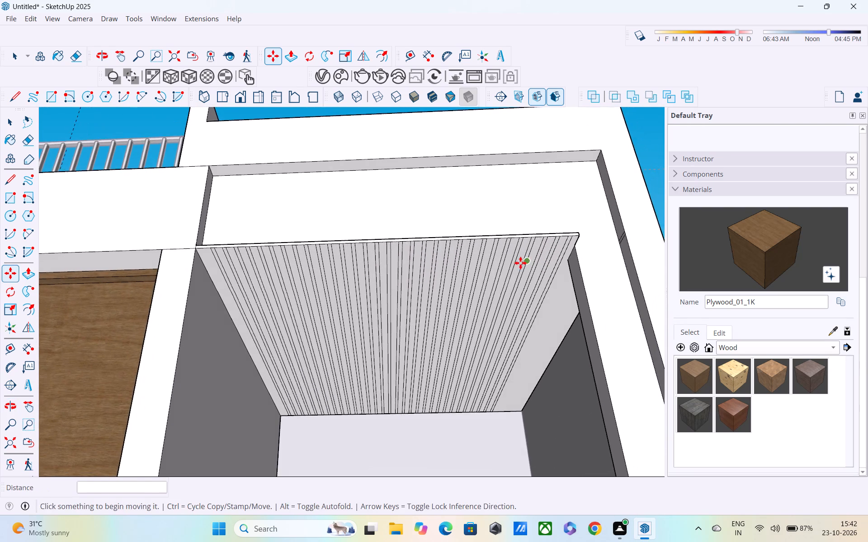
{"action": "scroll", "coordinate": [518, 267], "scroll_direction": "down", "scroll_amount": 3}
{"action": "middle_click_drag", "start_coordinate": [517, 270], "coordinate": [501, 252]}
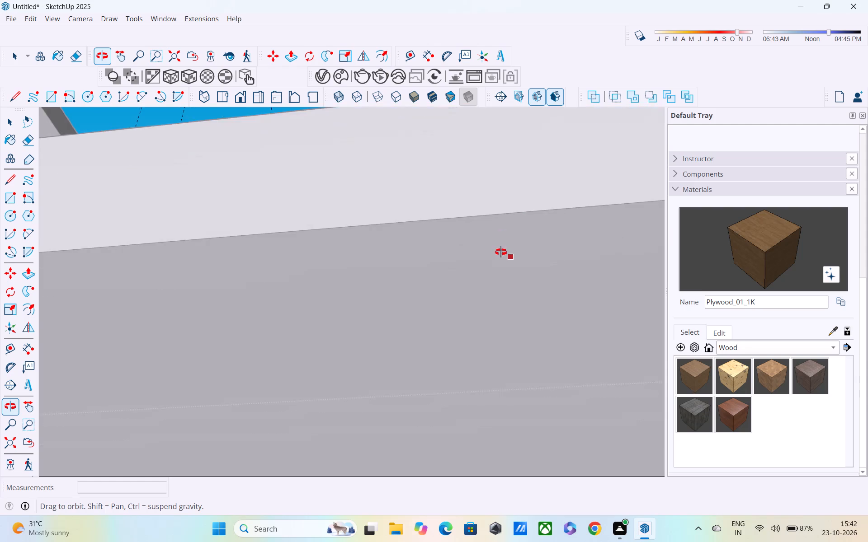
{"action": "middle_click_drag", "start_coordinate": [501, 252], "coordinate": [501, 297]}
{"action": "scroll", "coordinate": [494, 279], "scroll_direction": "up", "scroll_amount": 3}
{"action": "scroll", "coordinate": [571, 294], "scroll_direction": "up", "scroll_amount": 3}
{"action": "middle_click_drag", "start_coordinate": [574, 294], "coordinate": [566, 279]}
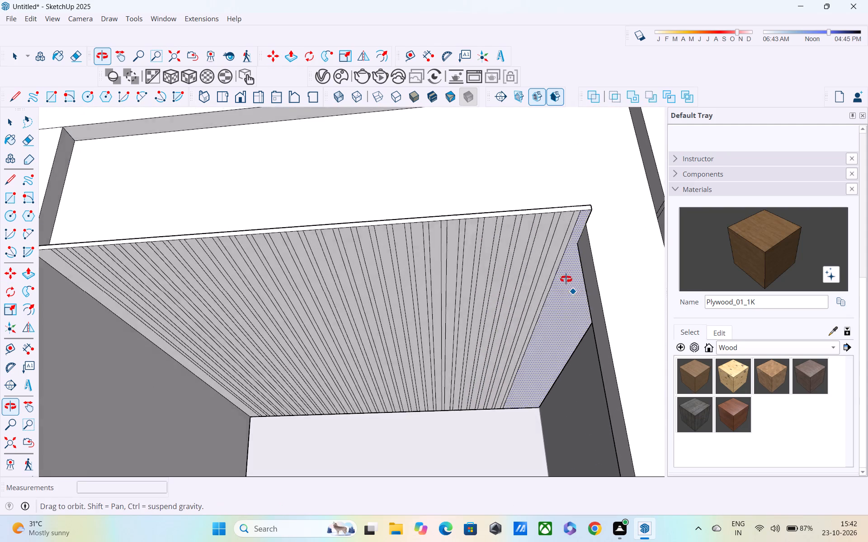
{"action": "middle_click_drag", "start_coordinate": [566, 279], "coordinate": [558, 248]}
{"action": "scroll", "coordinate": [558, 248], "scroll_direction": "down", "scroll_amount": 3}
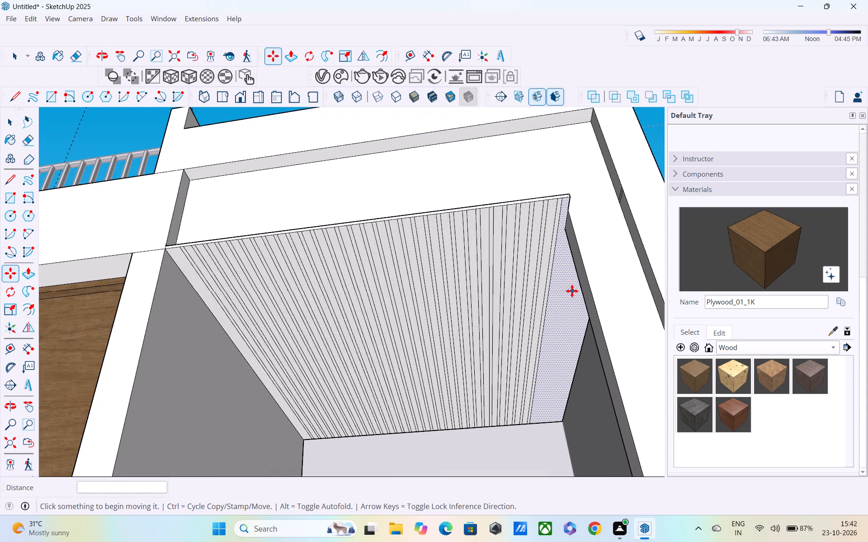
{"action": "key", "text": "p"}
{"action": "left_click", "coordinate": [571, 289]}
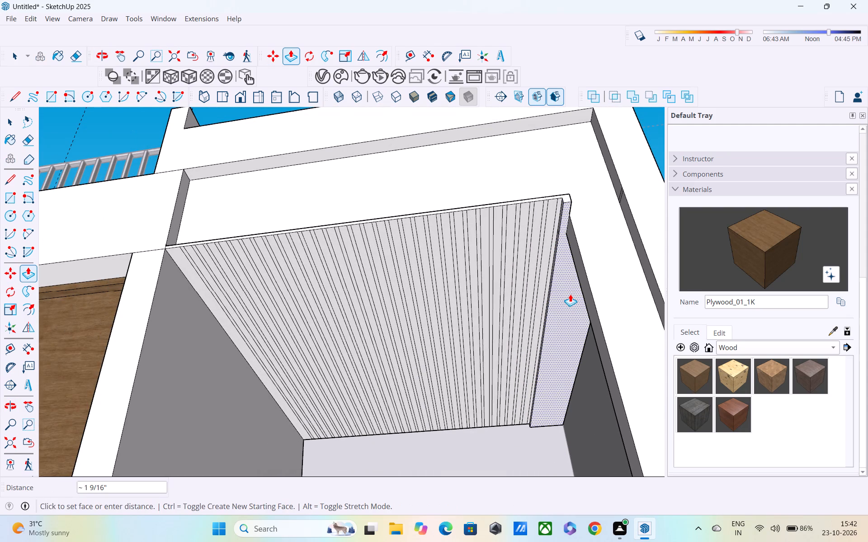
{"action": "left_click", "coordinate": [570, 294]}
{"action": "left_click", "coordinate": [241, 341]}
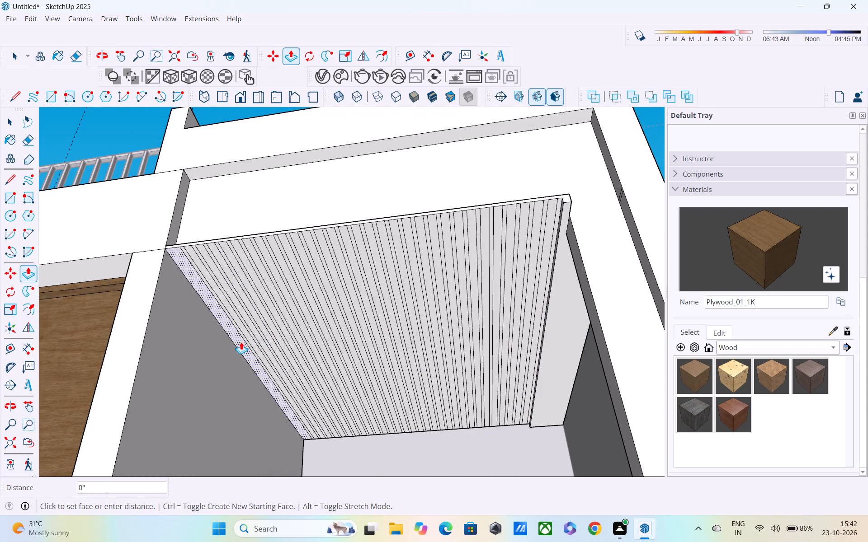
{"action": "left_click", "coordinate": [241, 345]}
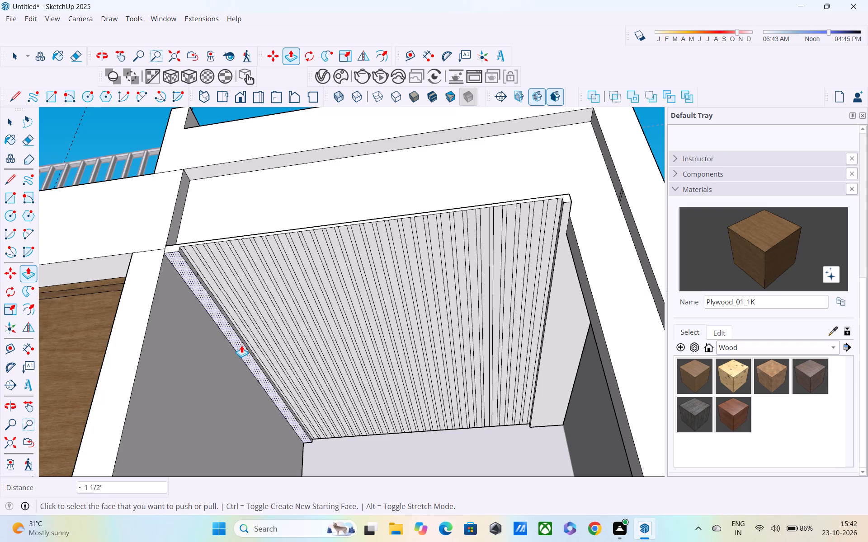
Paint the first eight wide ceiling strips beside the plywood-panel side with Wood_Veneer_15_1K, leaving the narrow strips between them unpainted.
{"action": "middle_click_drag", "start_coordinate": [278, 333], "coordinate": [325, 379]}
{"action": "scroll", "coordinate": [345, 349], "scroll_direction": "down", "scroll_amount": 4}
{"action": "middle_click_drag", "start_coordinate": [396, 348], "coordinate": [359, 361]}
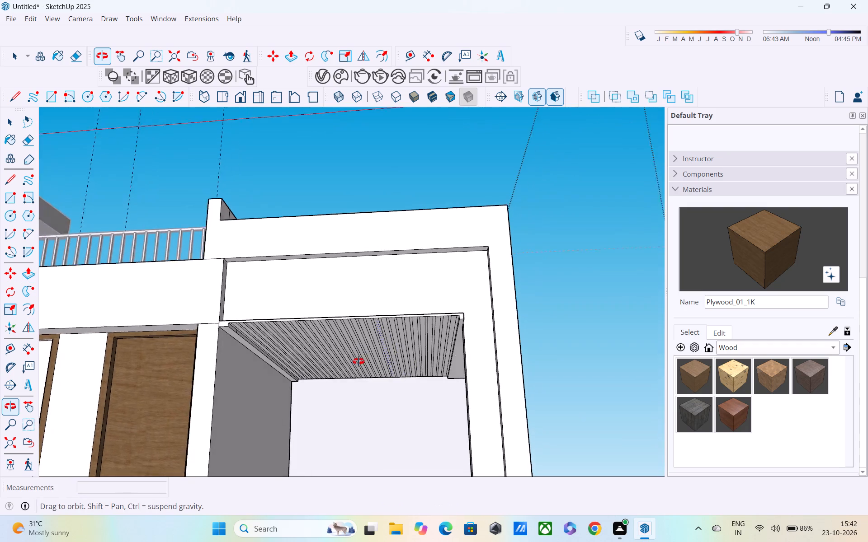
{"action": "middle_click_drag", "start_coordinate": [359, 361], "coordinate": [353, 334]}
{"action": "scroll", "coordinate": [352, 324], "scroll_direction": "up", "scroll_amount": 3}
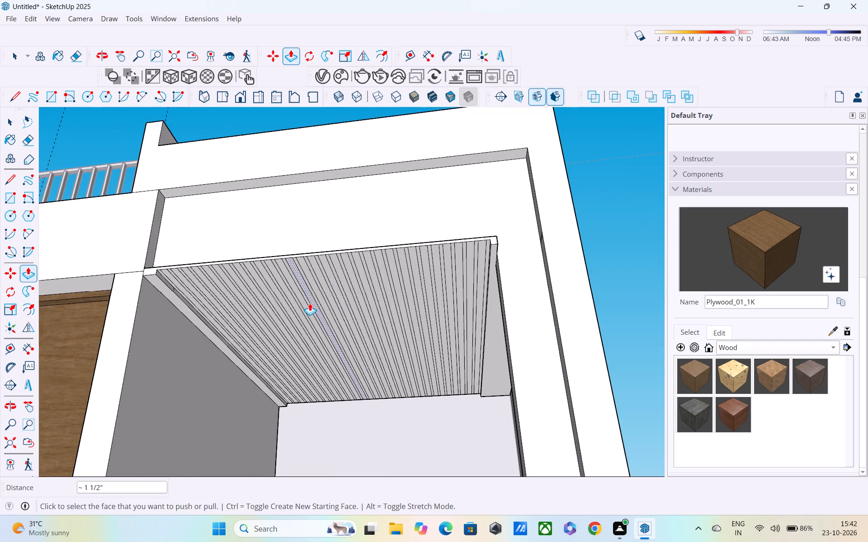
{"action": "left_click", "coordinate": [745, 425]}
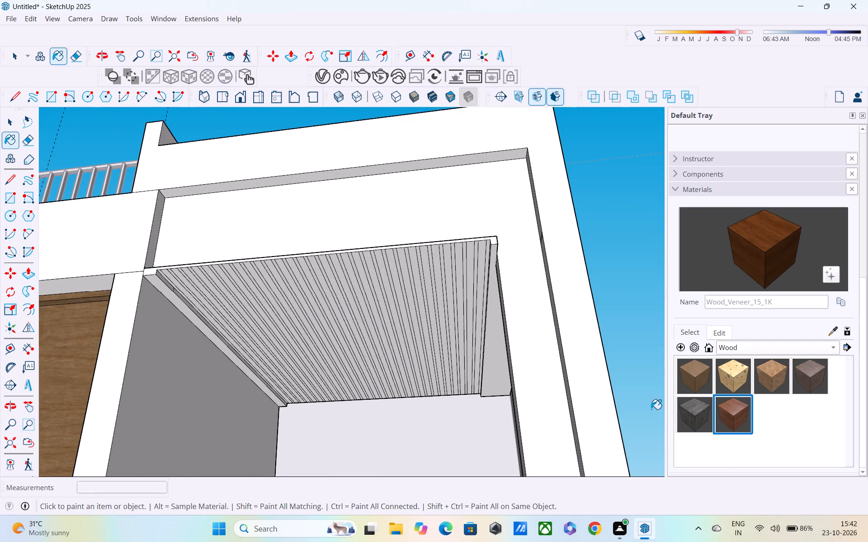
{"action": "scroll", "coordinate": [283, 360], "scroll_direction": "up", "scroll_amount": 6}
{"action": "scroll", "coordinate": [193, 294], "scroll_direction": "up", "scroll_amount": 3}
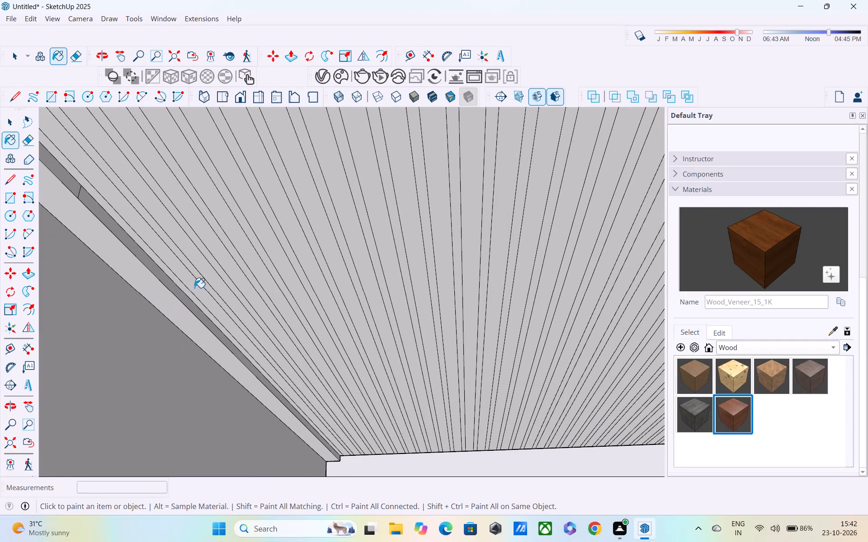
{"action": "left_click", "coordinate": [194, 288]}
{"action": "left_click", "coordinate": [203, 271]}
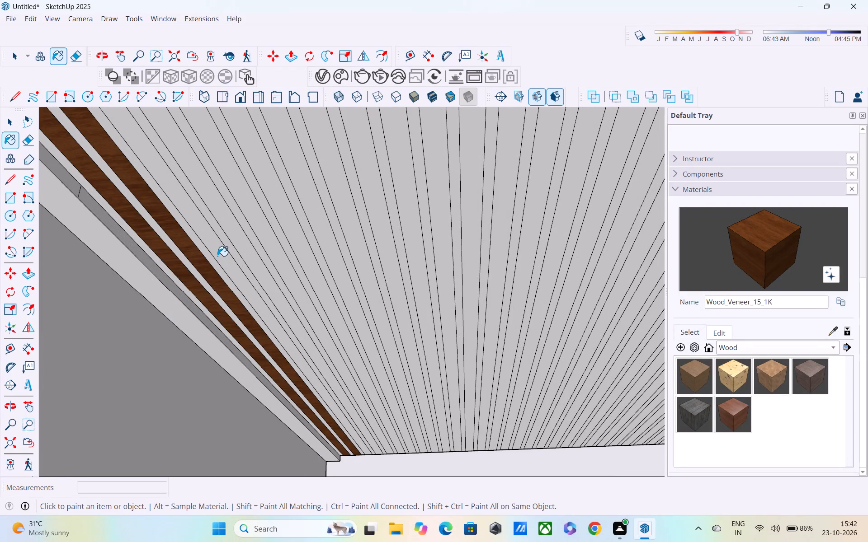
{"action": "left_click", "coordinate": [218, 252]}
{"action": "left_click", "coordinate": [235, 236]}
{"action": "left_click", "coordinate": [255, 224]}
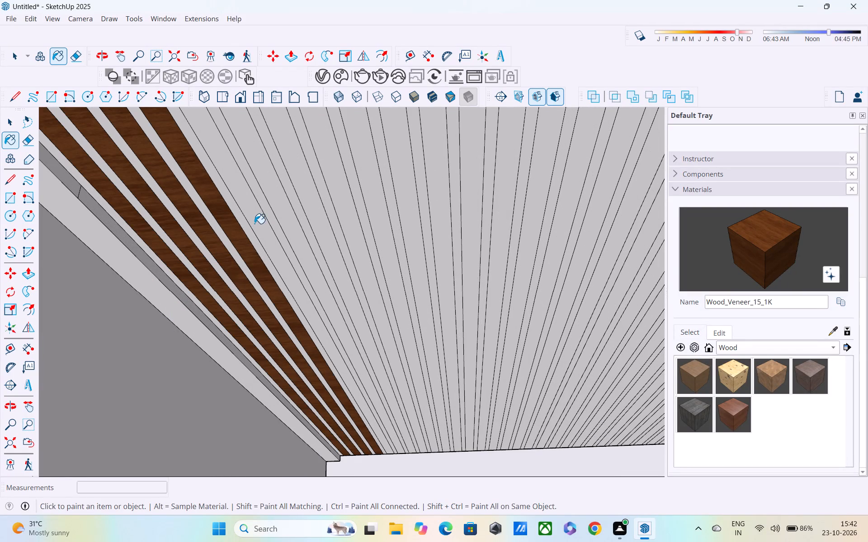
{"action": "left_click", "coordinate": [288, 218]}
{"action": "left_click", "coordinate": [311, 210]}
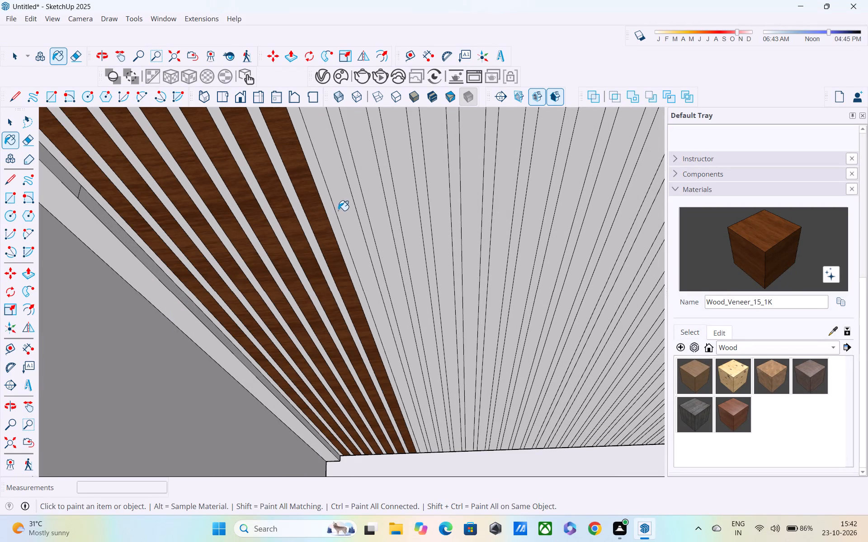
{"action": "left_click", "coordinate": [345, 210]}
Paint the next six wide ceiling strips with Wood_Veneer_15_1K, skipping the narrow strips between them.
{"action": "scroll", "coordinate": [358, 217], "scroll_direction": "down", "scroll_amount": 6}
{"action": "middle_click_drag", "start_coordinate": [370, 223], "coordinate": [324, 238]}
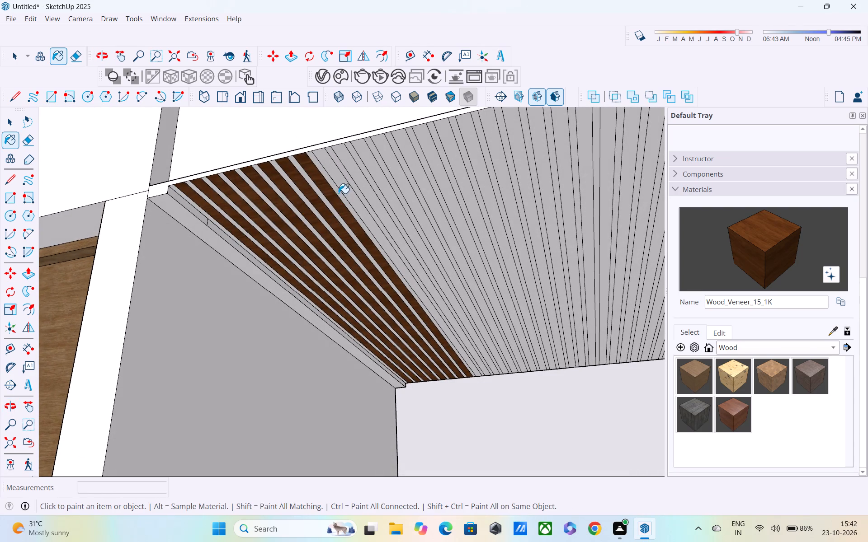
{"action": "left_click", "coordinate": [359, 208]}
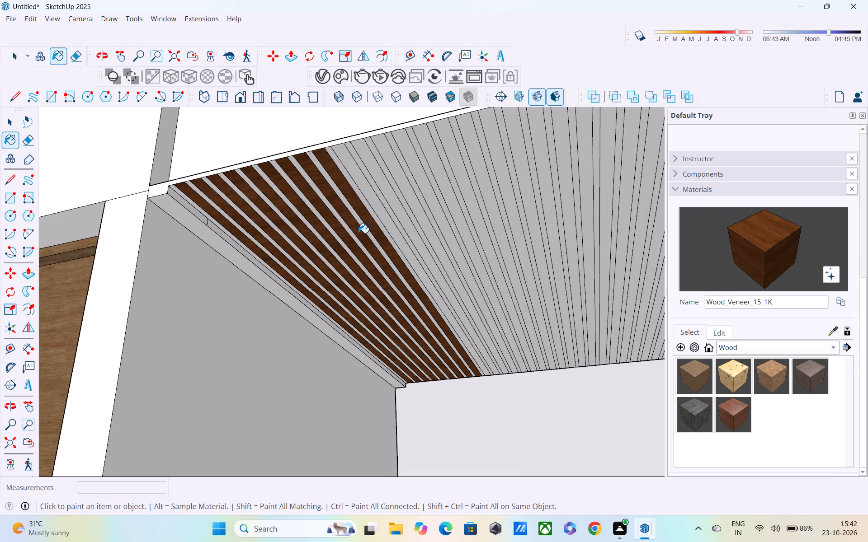
{"action": "middle_click_drag", "start_coordinate": [359, 233], "coordinate": [256, 307], "text": "shift"}
{"action": "scroll", "coordinate": [272, 258], "scroll_direction": "up", "scroll_amount": 3}
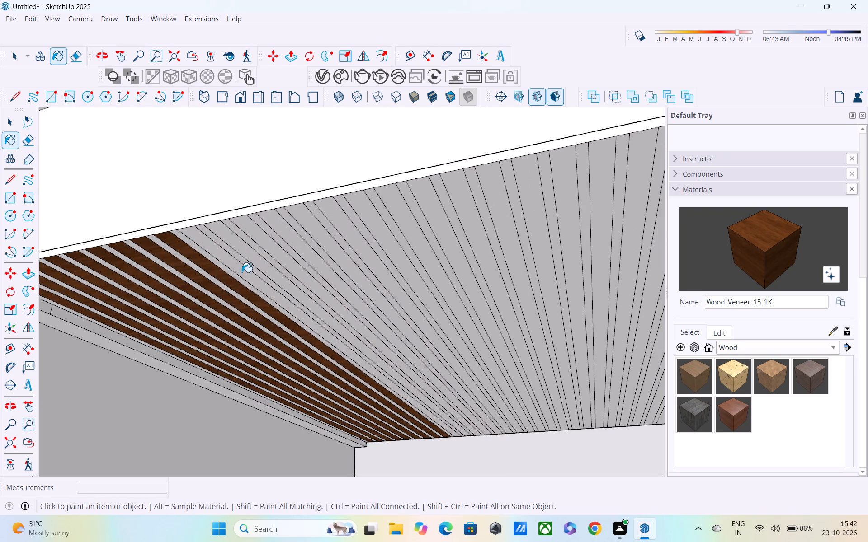
{"action": "left_click", "coordinate": [242, 272]}
{"action": "left_click", "coordinate": [264, 263]}
{"action": "left_click", "coordinate": [278, 251]}
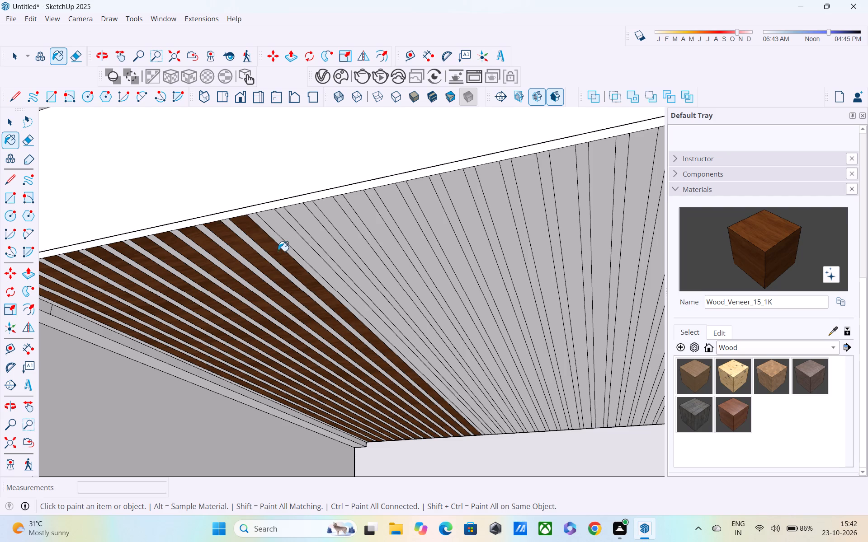
{"action": "left_click", "coordinate": [289, 231]}
{"action": "left_click", "coordinate": [309, 218]}
Paint the next wide strips across the middle of the ceiling with Wood_Veneer_15_1K, leaving the narrow strips between them unpainted.
{"action": "middle_click_drag", "start_coordinate": [314, 227], "coordinate": [314, 227], "text": "ctrl"}
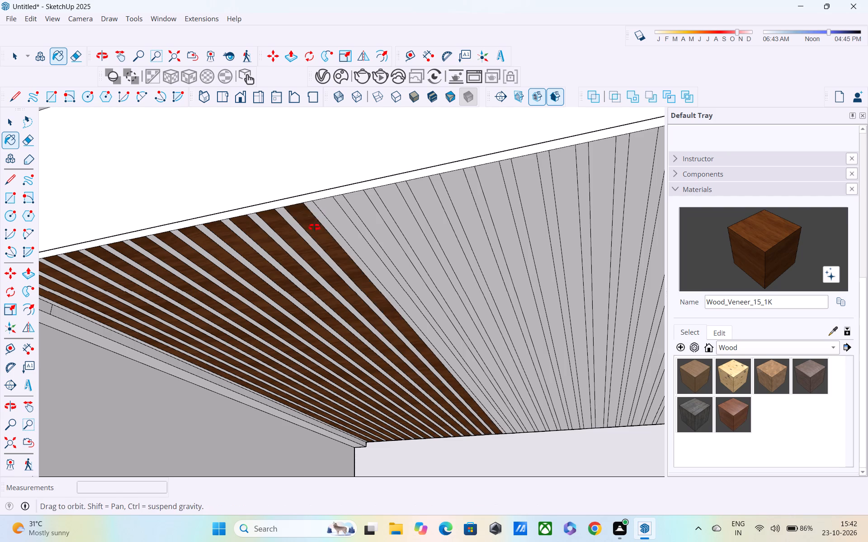
{"action": "middle_click_drag", "start_coordinate": [314, 227], "coordinate": [273, 239], "text": "ctrl"}
{"action": "middle_click_drag", "start_coordinate": [306, 259], "coordinate": [108, 265], "text": "shift"}
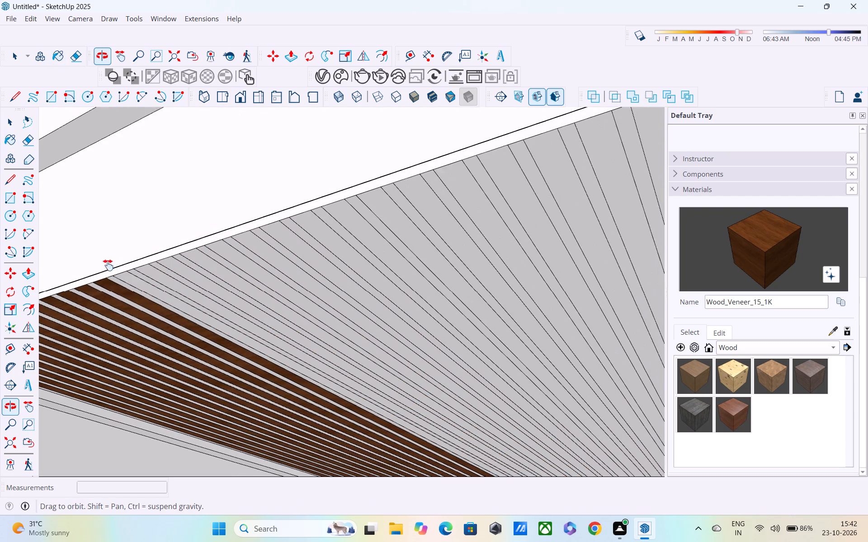
{"action": "middle_click_drag", "start_coordinate": [108, 265], "coordinate": [108, 265], "text": "shift"}
{"action": "left_click", "coordinate": [154, 289]}
{"action": "left_click", "coordinate": [162, 284]}
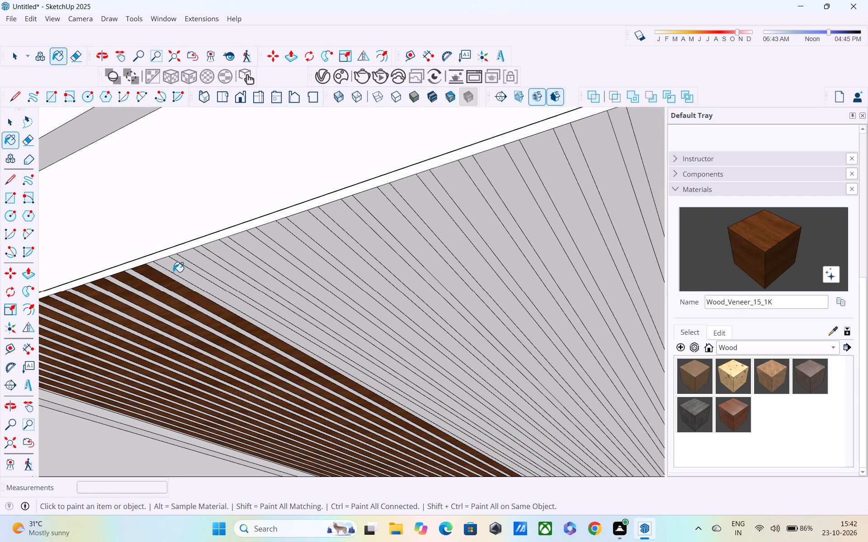
{"action": "left_click", "coordinate": [174, 271]}
{"action": "left_click", "coordinate": [193, 262]}
{"action": "left_click", "coordinate": [218, 252]}
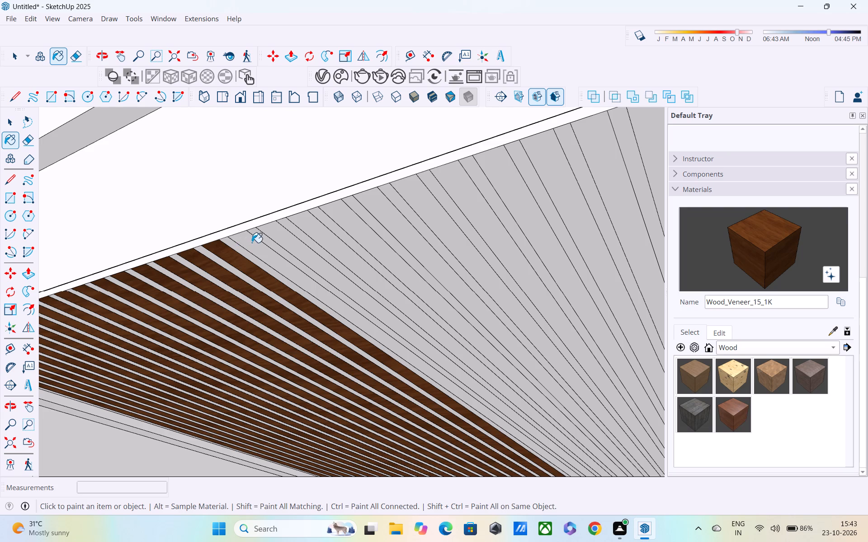
{"action": "left_click", "coordinate": [252, 243]}
{"action": "left_click", "coordinate": [275, 236]}
{"action": "left_click", "coordinate": [310, 231]}
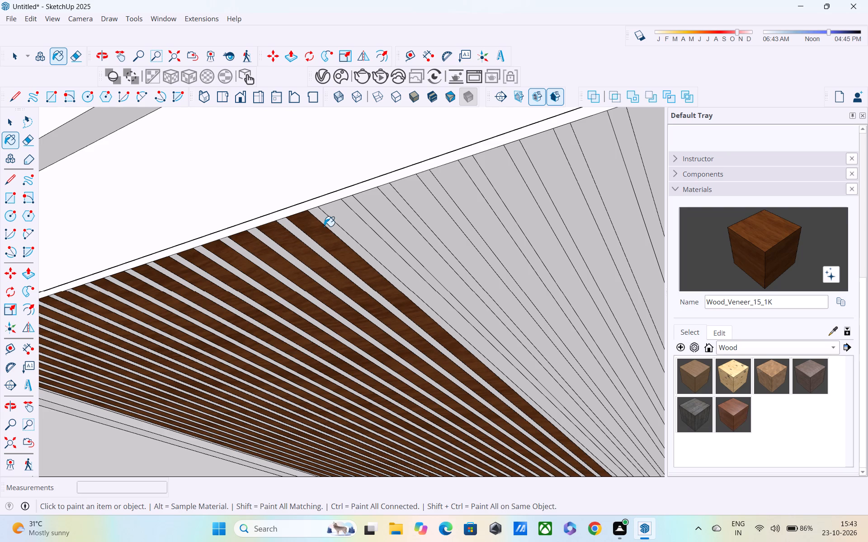
Paint the remaining wide ceiling strips up to the far lowered side border with Wood_Veneer_15_1K, skipping the narrow strips.
{"action": "middle_click_drag", "start_coordinate": [324, 226], "coordinate": [189, 249]}
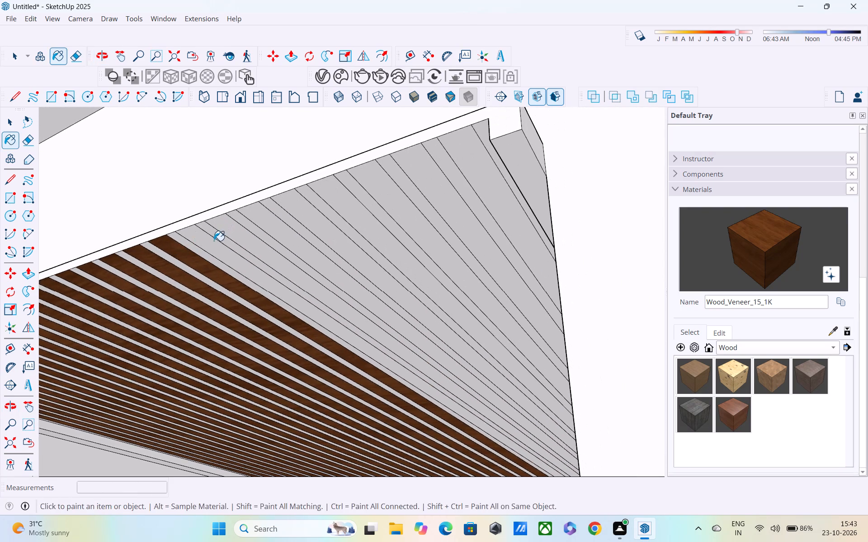
{"action": "left_click", "coordinate": [212, 244]}
{"action": "left_click", "coordinate": [226, 232]}
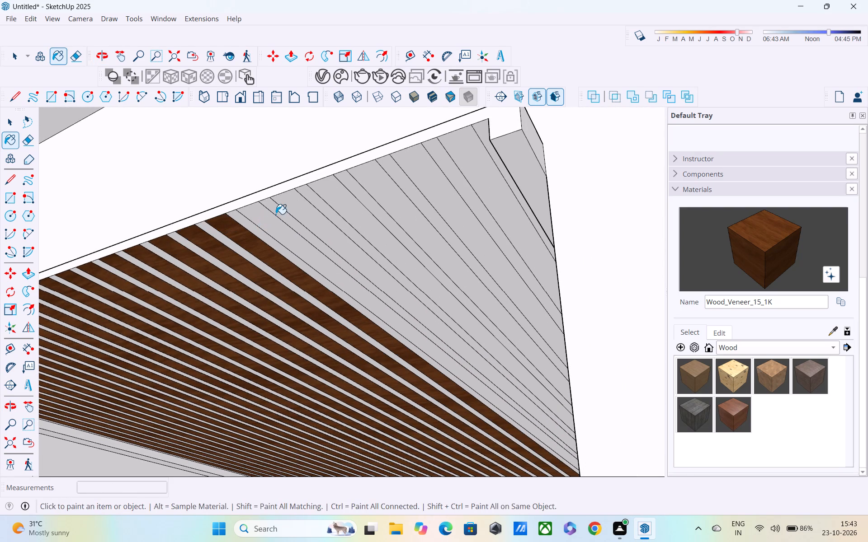
{"action": "left_click", "coordinate": [275, 219]}
{"action": "left_click", "coordinate": [295, 207]}
{"action": "middle_click_drag", "start_coordinate": [315, 205], "coordinate": [278, 224], "text": "shift"}
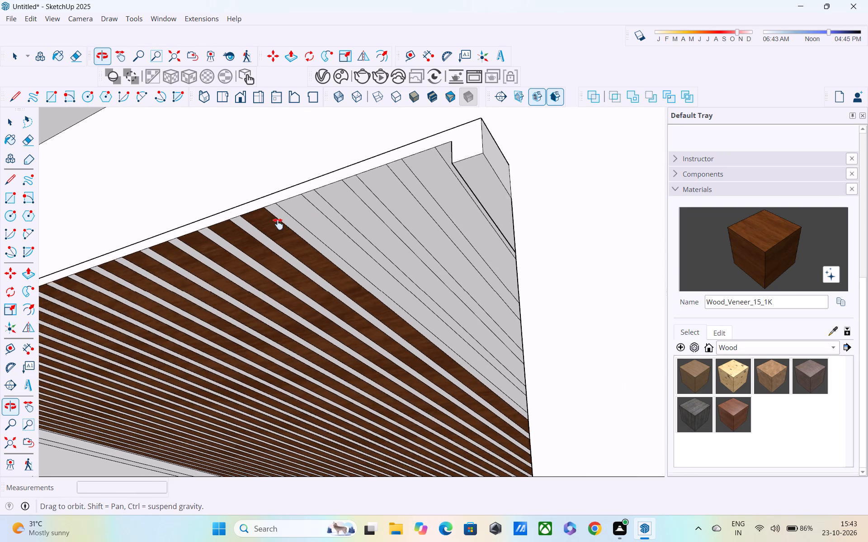
{"action": "middle_click_drag", "start_coordinate": [278, 224], "coordinate": [202, 234], "text": "shift"}
{"action": "left_click", "coordinate": [224, 224]}
{"action": "left_click", "coordinate": [269, 211]}
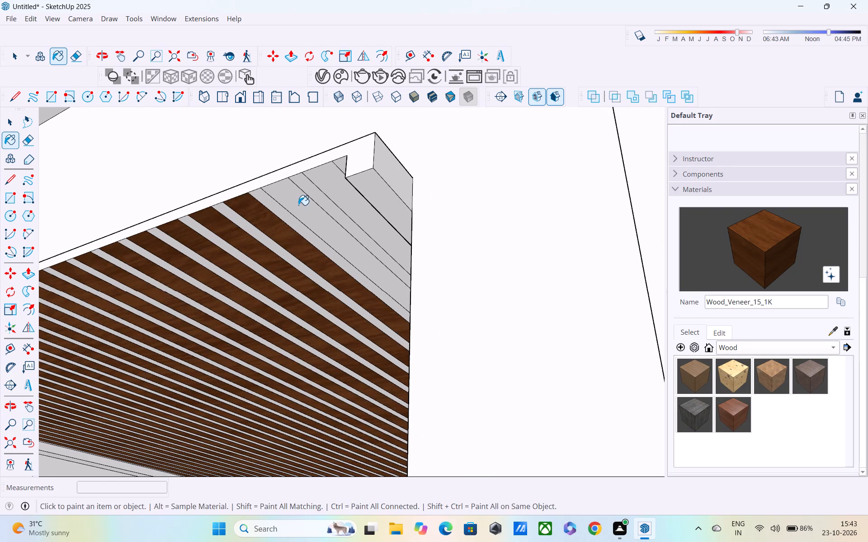
{"action": "left_click", "coordinate": [298, 205]}
{"action": "left_click", "coordinate": [331, 190]}
{"action": "middle_click_drag", "start_coordinate": [332, 192], "coordinate": [252, 216], "text": "shift"}
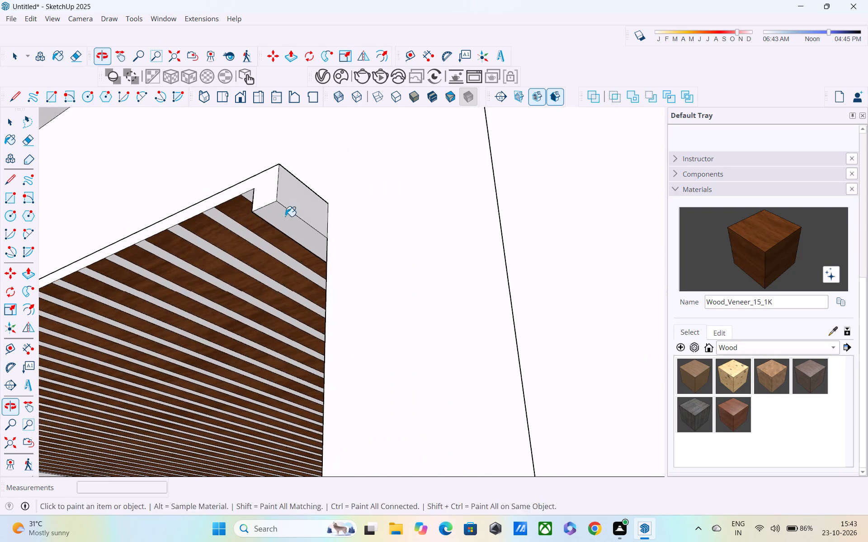
Examine the whole veneered slat ceiling and its lowered side borders from below and from the front of the bay.
{"action": "middle_click_drag", "start_coordinate": [313, 216], "coordinate": [423, 271]}
{"action": "scroll", "coordinate": [392, 270], "scroll_direction": "down", "scroll_amount": 3}
{"action": "middle_click_drag", "start_coordinate": [300, 306], "coordinate": [329, 335]}
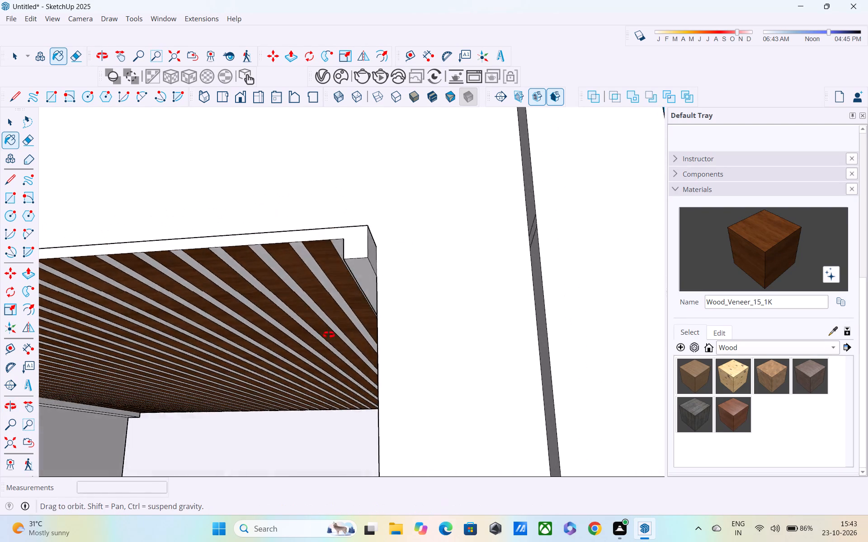
{"action": "middle_click_drag", "start_coordinate": [329, 335], "coordinate": [460, 346]}
{"action": "scroll", "coordinate": [333, 338], "scroll_direction": "down", "scroll_amount": 1}
{"action": "scroll", "coordinate": [447, 331], "scroll_direction": "down", "scroll_amount": 9}
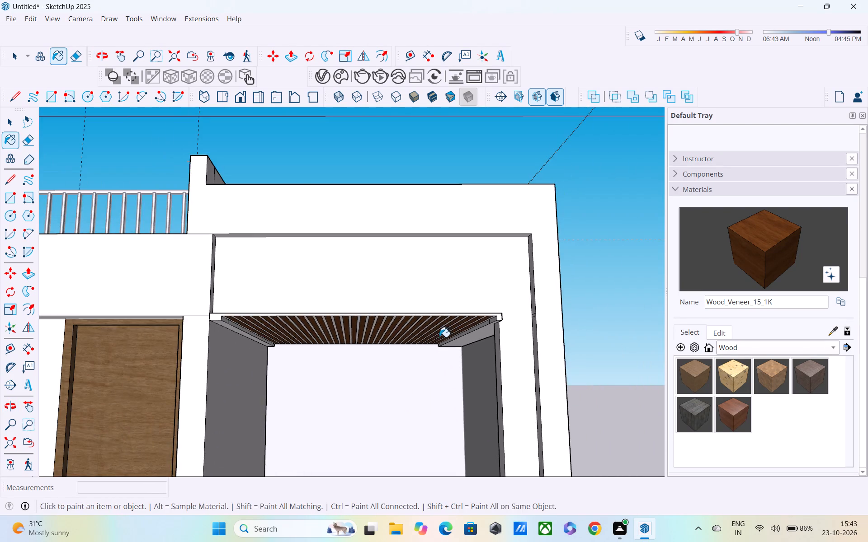
{"action": "middle_click_drag", "start_coordinate": [439, 337], "coordinate": [402, 291]}
{"action": "middle_click_drag", "start_coordinate": [337, 313], "coordinate": [380, 304]}
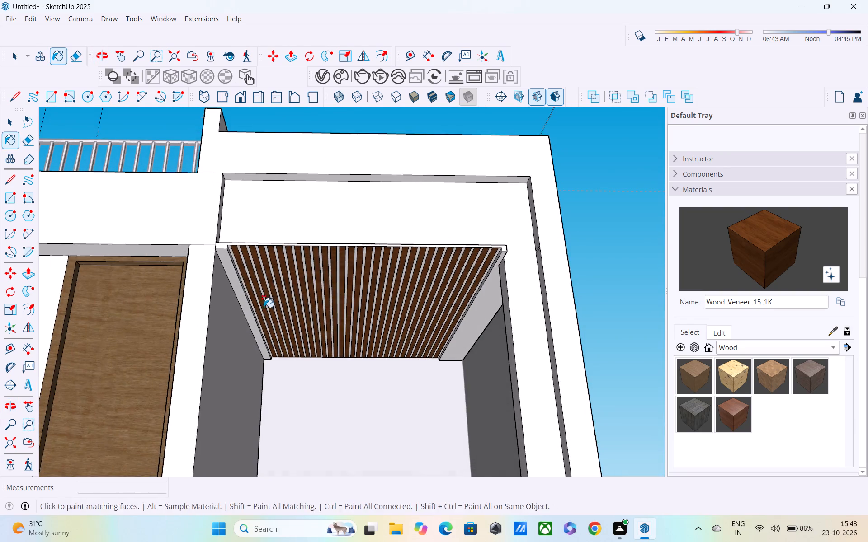
Copy the short end edge of the beam underside above the plywood-framed panels 2" inward, and copy that line another 2".
{"action": "middle_click_drag", "start_coordinate": [264, 308], "coordinate": [357, 300], "text": "shift"}
{"action": "middle_click_drag", "start_coordinate": [149, 303], "coordinate": [270, 298]}
{"action": "scroll", "coordinate": [210, 285], "scroll_direction": "up", "scroll_amount": 1}
{"action": "middle_click_drag", "start_coordinate": [210, 285], "coordinate": [164, 337], "text": "shift"}
{"action": "scroll", "coordinate": [145, 318], "scroll_direction": "up", "scroll_amount": 4}
{"action": "middle_click_drag", "start_coordinate": [141, 317], "coordinate": [213, 321], "text": "shift"}
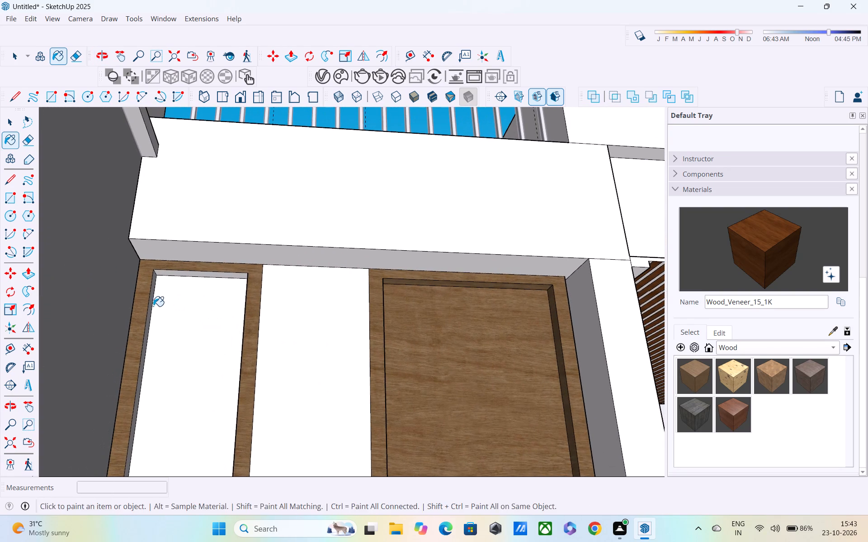
{"action": "key", "text": "space"}
{"action": "scroll", "coordinate": [132, 258], "scroll_direction": "up", "scroll_amount": 2}
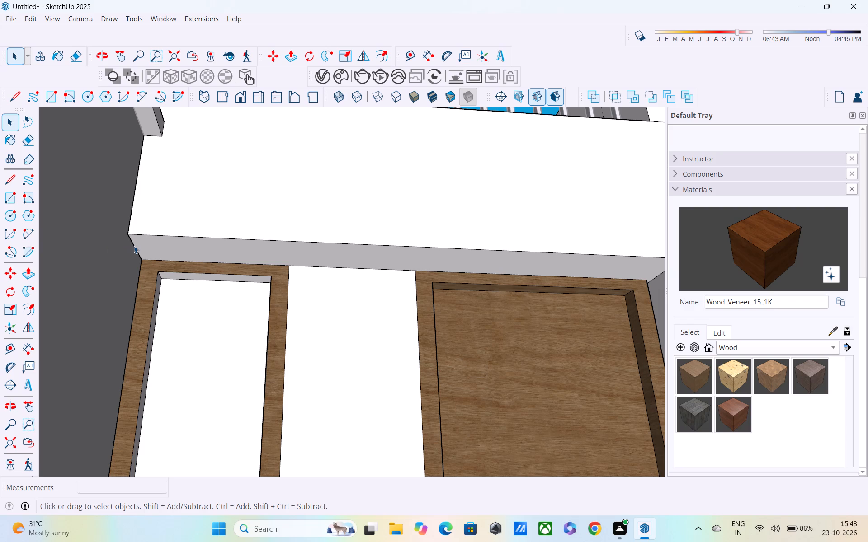
{"action": "left_click", "coordinate": [134, 246]}
{"action": "key", "text": "m"}
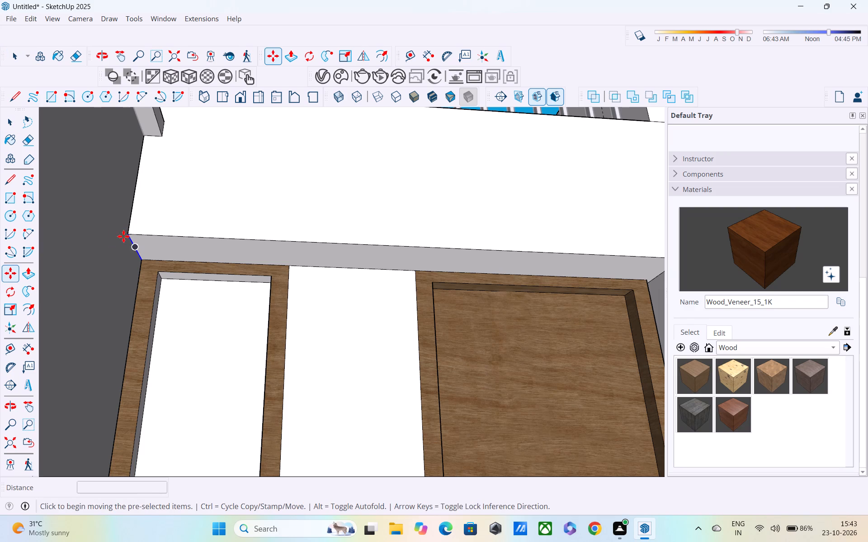
{"action": "left_click", "coordinate": [130, 237]}
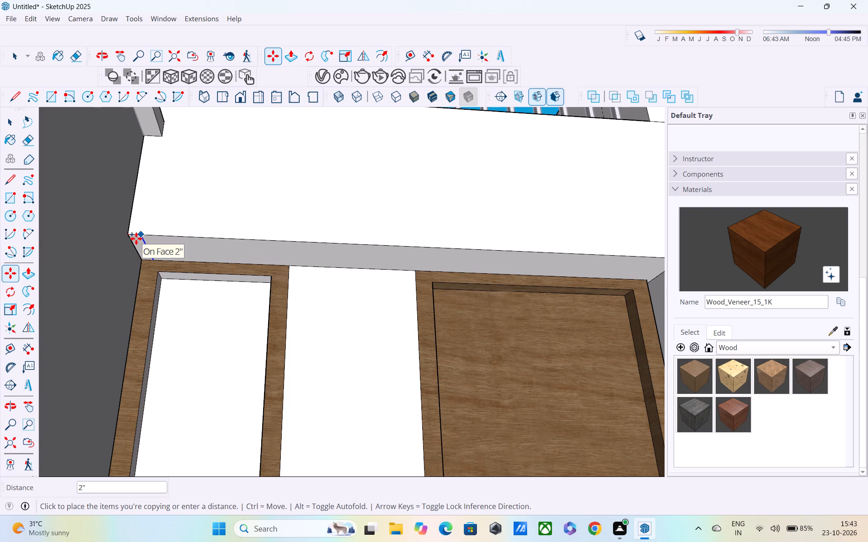
{"action": "left_click", "coordinate": [136, 238]}
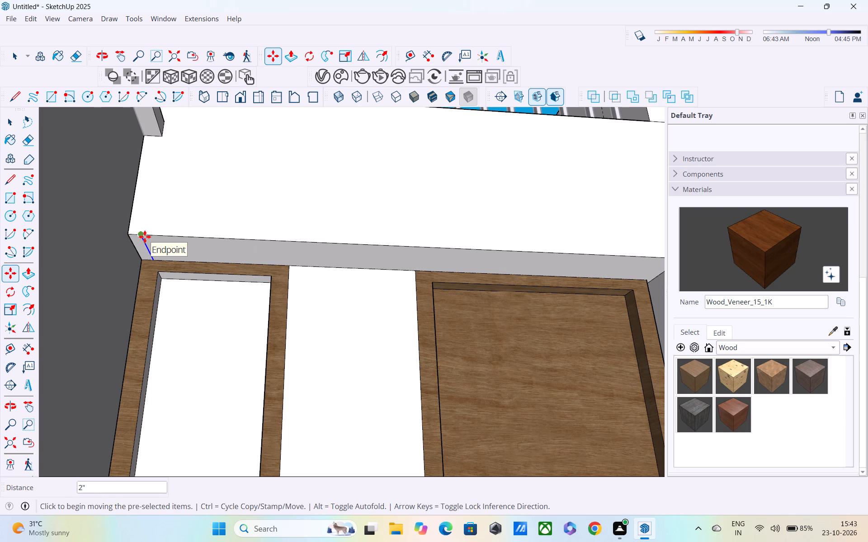
{"action": "left_click", "coordinate": [142, 234]}
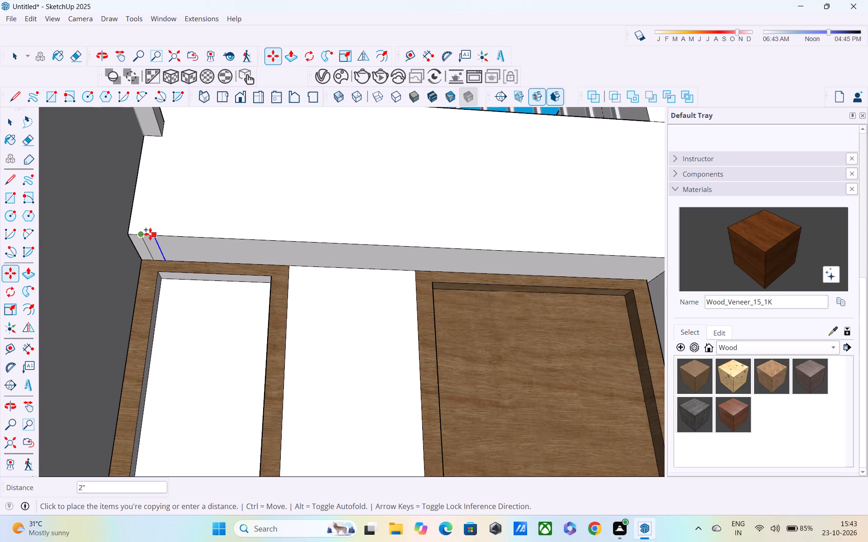
{"action": "type", "text": "2\""}
{"action": "key", "text": "Return"}
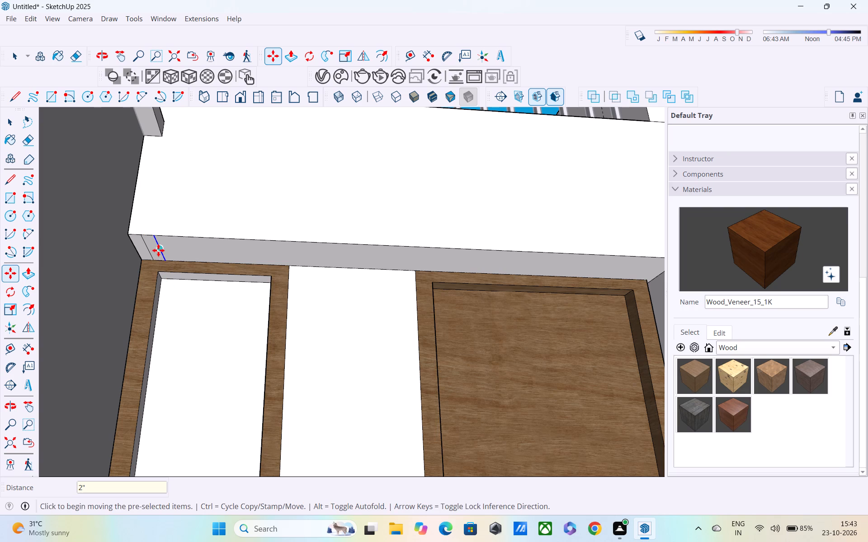
Copy the two new strip lines along the beam underside to its far end corner, about 7' 4 1/4" away.
{"action": "key", "text": "space"}
{"action": "left_click", "coordinate": [143, 240]}
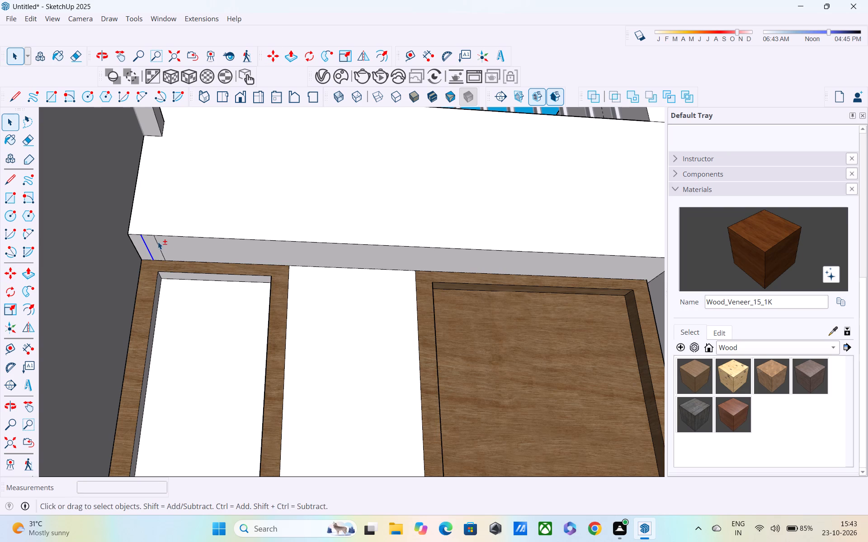
{"action": "left_click", "coordinate": [158, 242], "text": "shift"}
{"action": "key", "text": "m"}
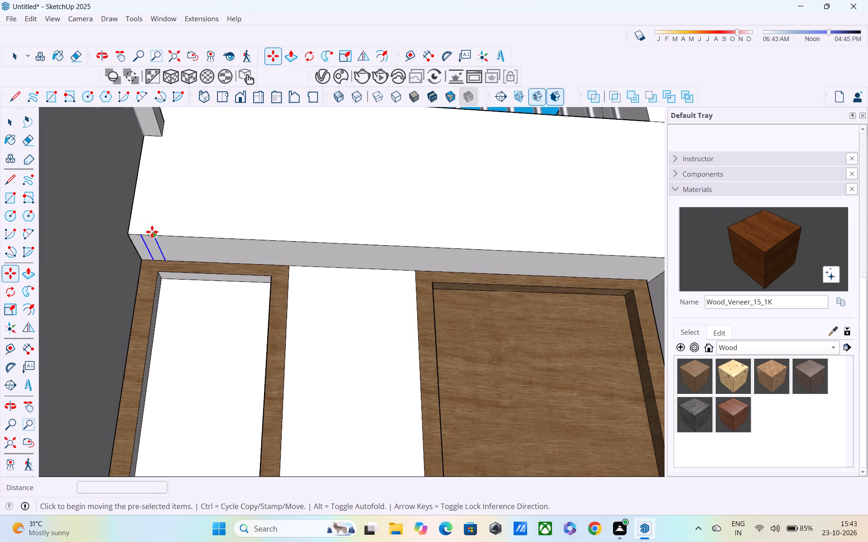
{"action": "left_click", "coordinate": [152, 236]}
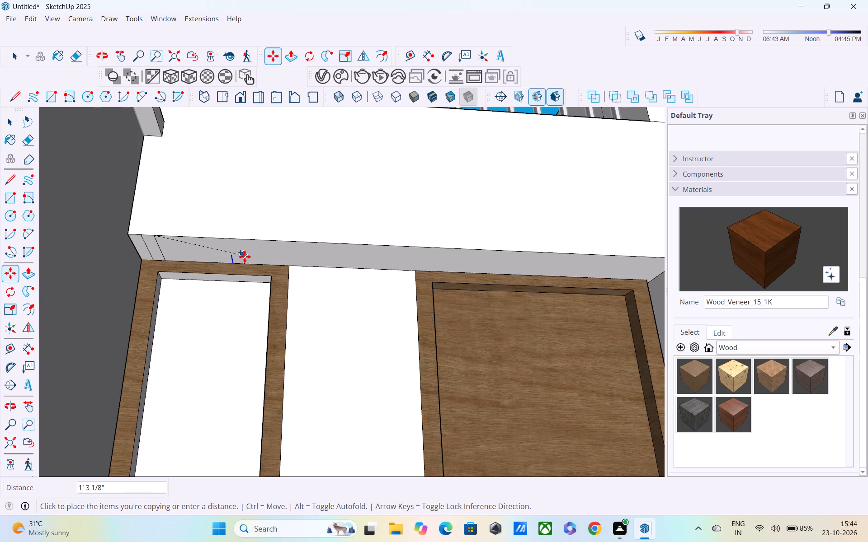
{"action": "middle_click_drag", "start_coordinate": [226, 256], "coordinate": [0, 272], "text": "shift"}
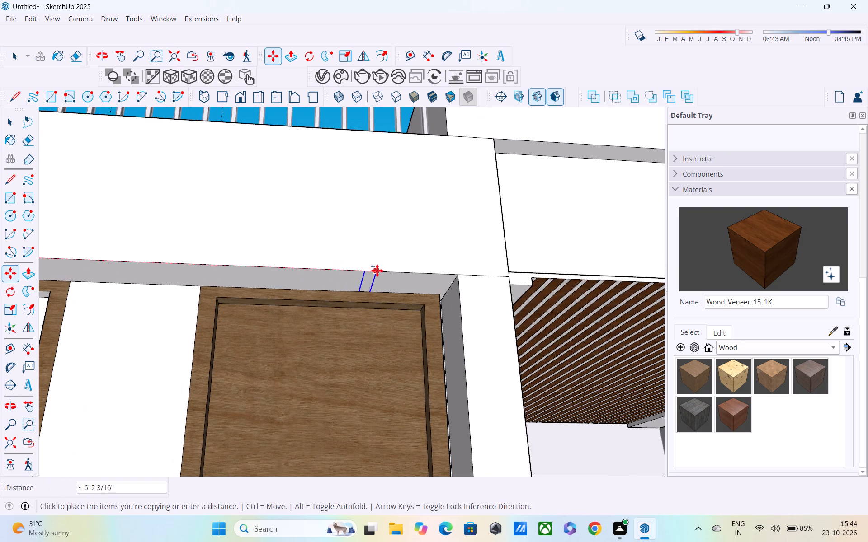
{"action": "middle_click_drag", "start_coordinate": [374, 271], "coordinate": [222, 278], "text": "shift"}
{"action": "scroll", "coordinate": [222, 278], "scroll_direction": "down", "scroll_amount": 1, "text": "shift"}
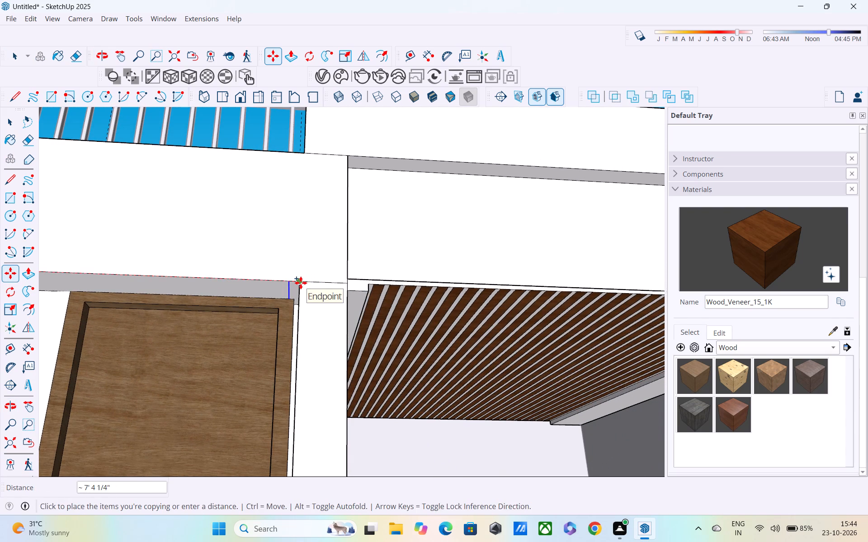
{"action": "left_click", "coordinate": [300, 283]}
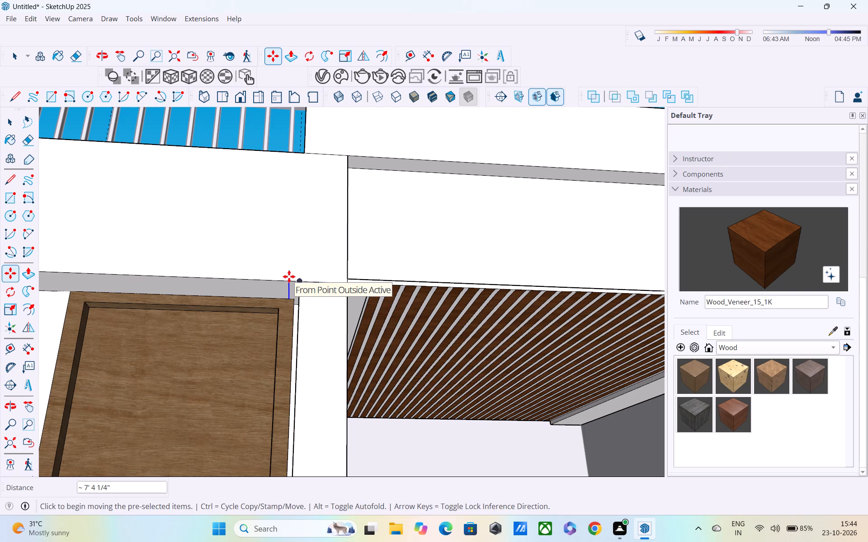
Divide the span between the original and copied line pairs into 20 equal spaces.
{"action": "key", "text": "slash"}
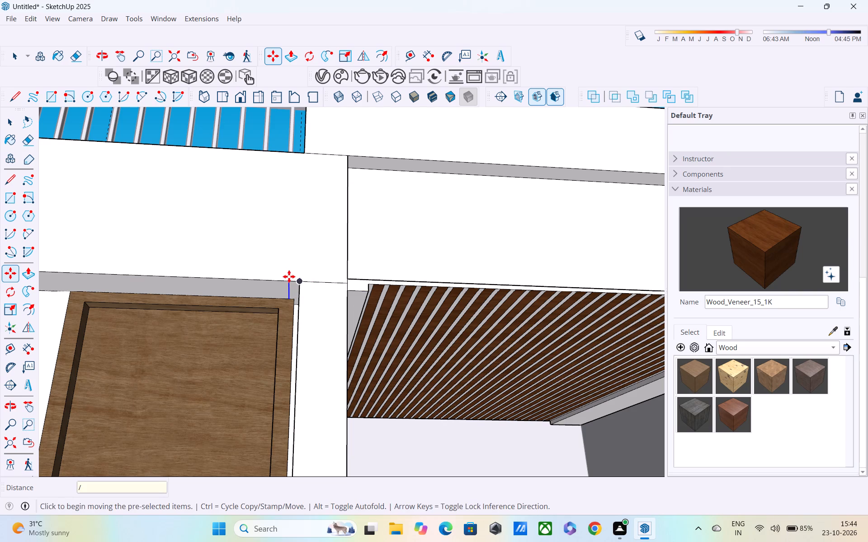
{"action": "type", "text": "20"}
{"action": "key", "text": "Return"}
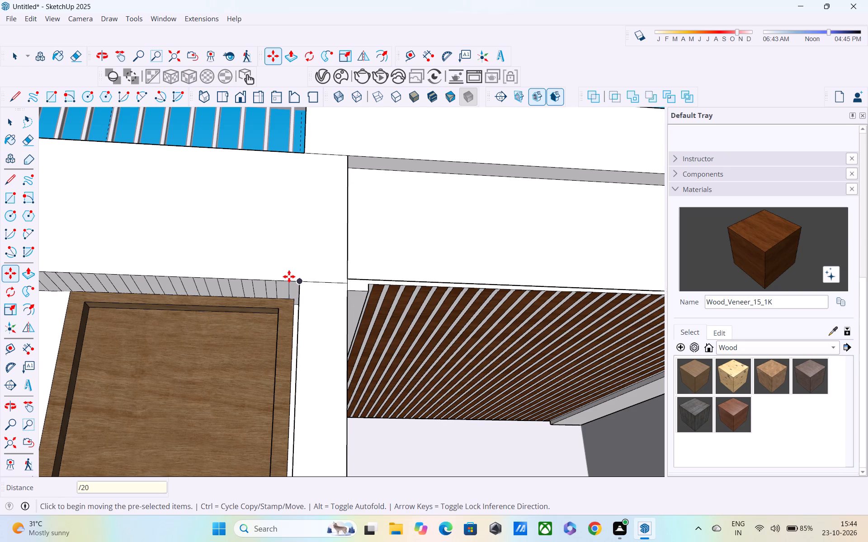
Set the line-pair array on the beam underside to 30 equal divisions.
{"action": "scroll", "coordinate": [275, 276], "scroll_direction": "down", "scroll_amount": 2}
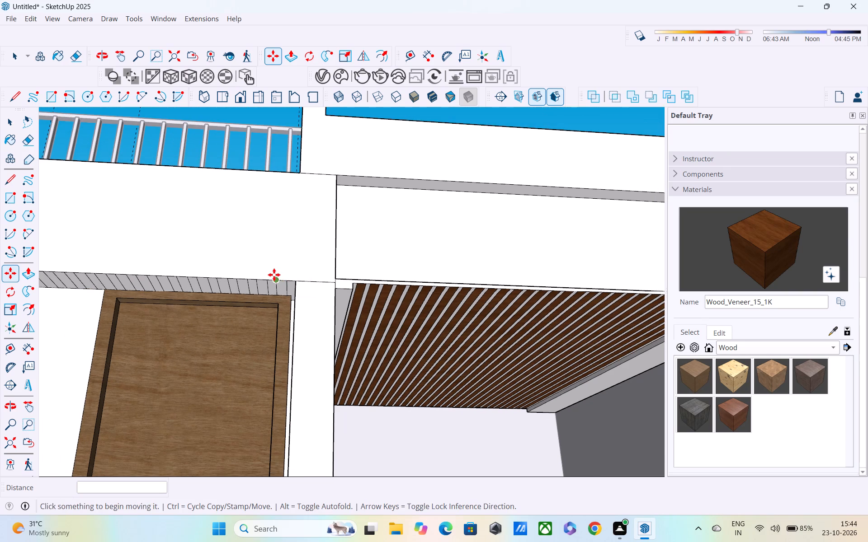
{"action": "type", "text": "/30"}
{"action": "key", "text": "Return"}
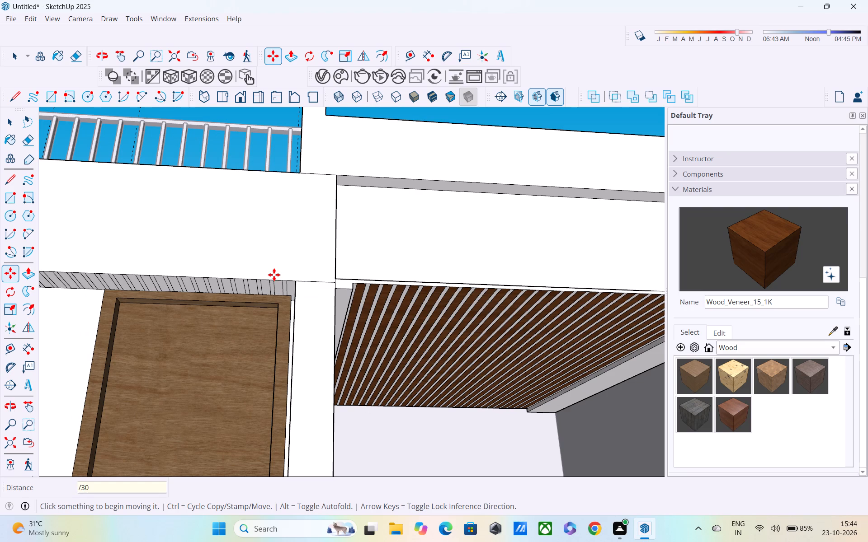
Paint alternate strips of the beam underside above the narrow framed panel with Wood_Veneer_15_1K, starting from the corner by the side wall.
{"action": "middle_click_drag", "start_coordinate": [298, 276], "coordinate": [401, 280], "text": "shift"}
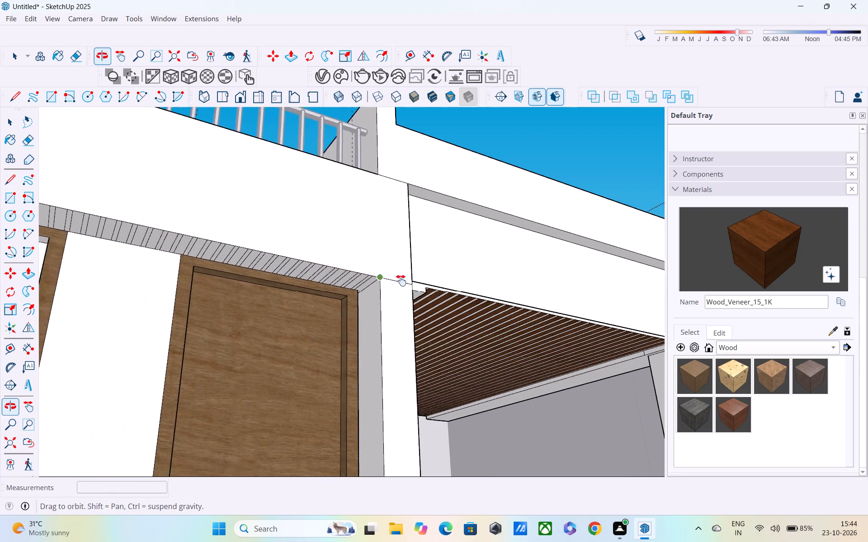
{"action": "middle_click_drag", "start_coordinate": [401, 280], "coordinate": [430, 303], "text": "shift"}
{"action": "middle_click_drag", "start_coordinate": [205, 292], "coordinate": [274, 304]}
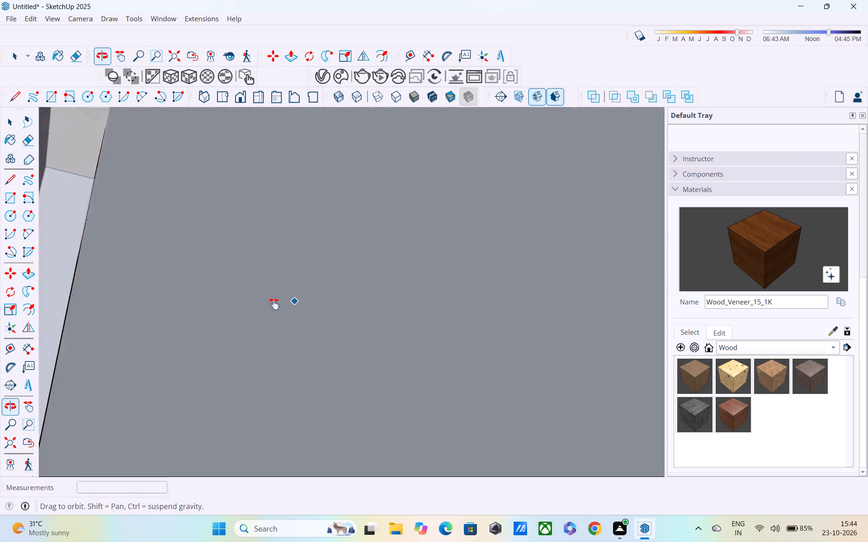
{"action": "middle_click_drag", "start_coordinate": [274, 304], "coordinate": [181, 309]}
{"action": "middle_click_drag", "start_coordinate": [150, 297], "coordinate": [224, 306], "text": "shift"}
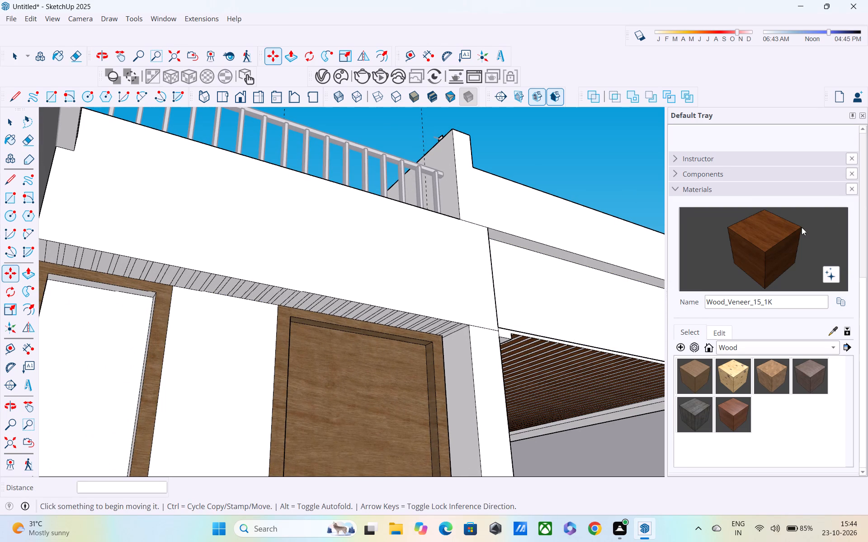
{"action": "left_click", "coordinate": [787, 234]}
{"action": "middle_click_drag", "start_coordinate": [203, 290], "coordinate": [271, 246], "text": "shift"}
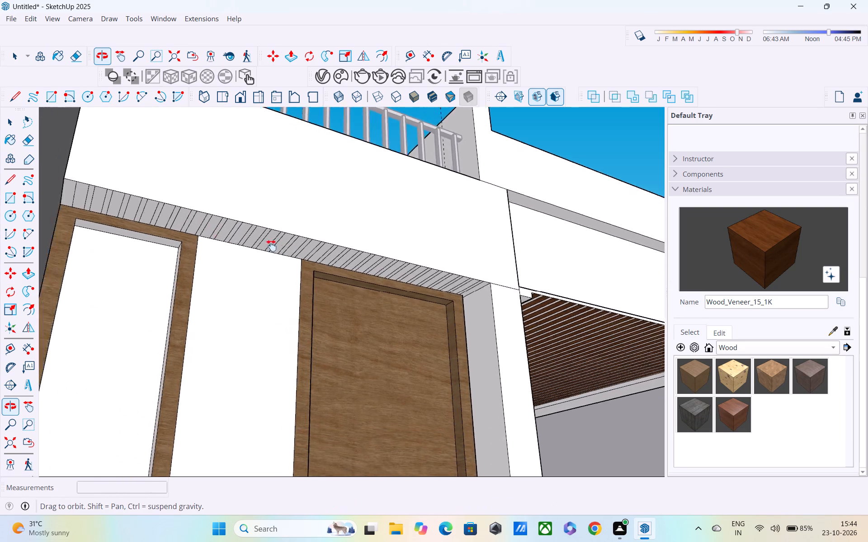
{"action": "middle_click_drag", "start_coordinate": [271, 246], "coordinate": [200, 261], "text": "shift"}
{"action": "middle_click_drag", "start_coordinate": [156, 260], "coordinate": [123, 292]}
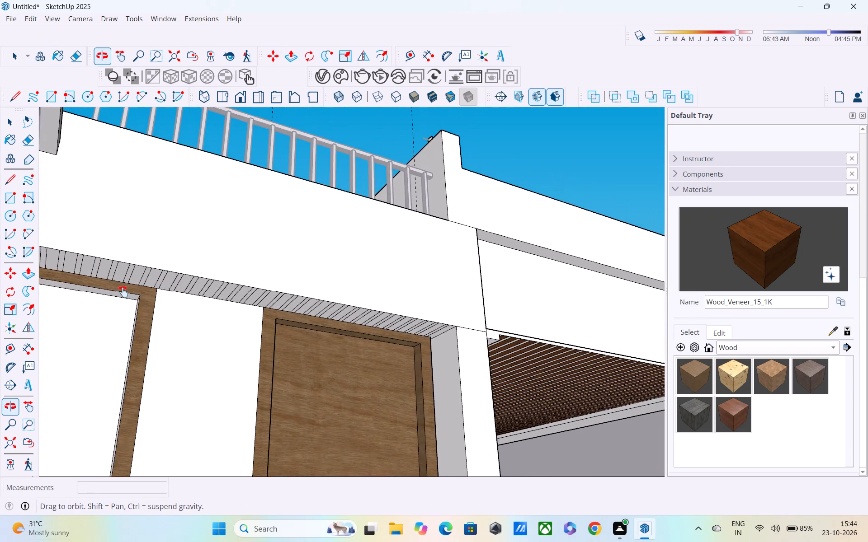
{"action": "middle_click_drag", "start_coordinate": [123, 292], "coordinate": [91, 289]}
{"action": "middle_click_drag", "start_coordinate": [122, 280], "coordinate": [160, 246], "text": "shift"}
{"action": "middle_click_drag", "start_coordinate": [182, 267], "coordinate": [125, 267]}
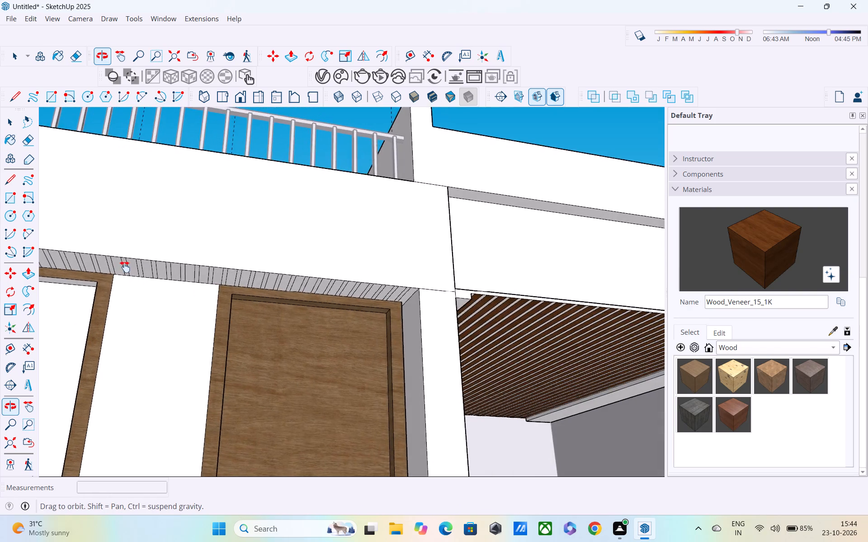
{"action": "middle_click_drag", "start_coordinate": [125, 267], "coordinate": [243, 226]}
{"action": "scroll", "coordinate": [102, 199], "scroll_direction": "up", "scroll_amount": 4}
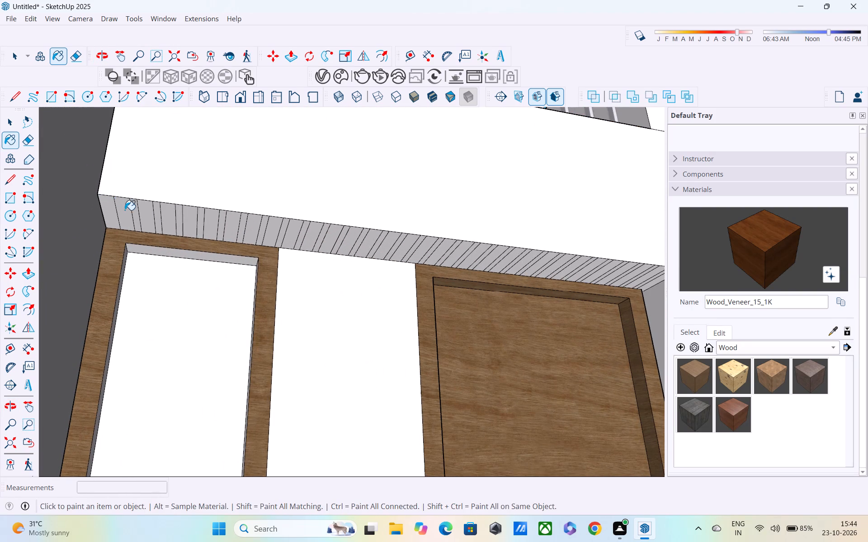
{"action": "left_click", "coordinate": [125, 210]}
{"action": "left_click", "coordinate": [145, 211]}
{"action": "left_click", "coordinate": [162, 214]}
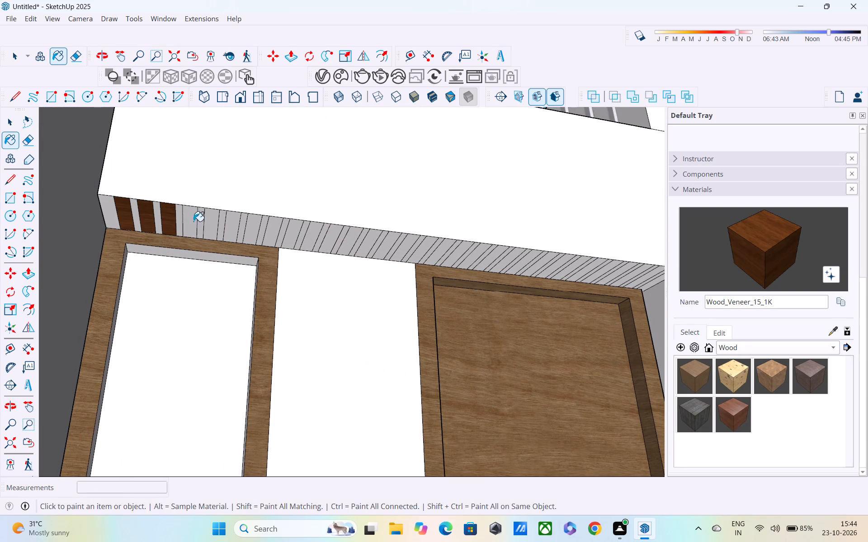
{"action": "left_click", "coordinate": [193, 213]}
{"action": "left_click", "coordinate": [211, 220]}
{"action": "left_click", "coordinate": [237, 224]}
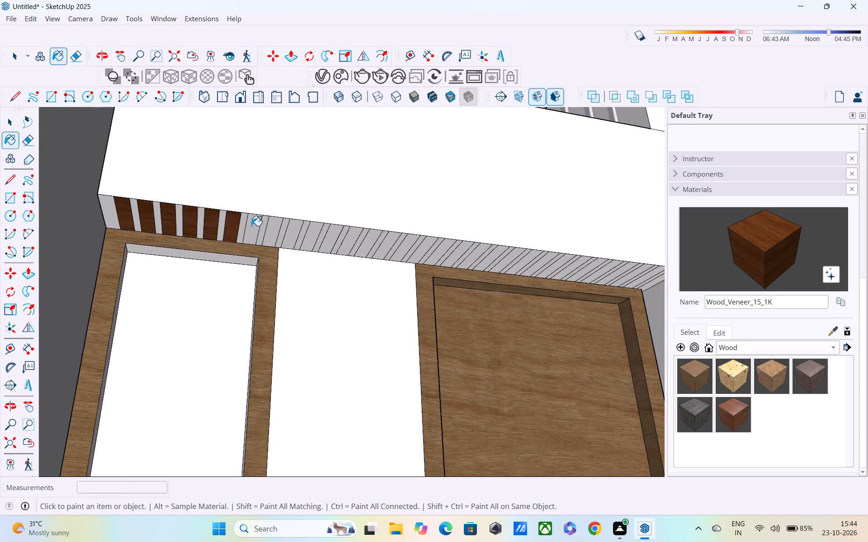
{"action": "left_click", "coordinate": [257, 229]}
{"action": "left_click", "coordinate": [277, 228]}
{"action": "left_click", "coordinate": [295, 229]}
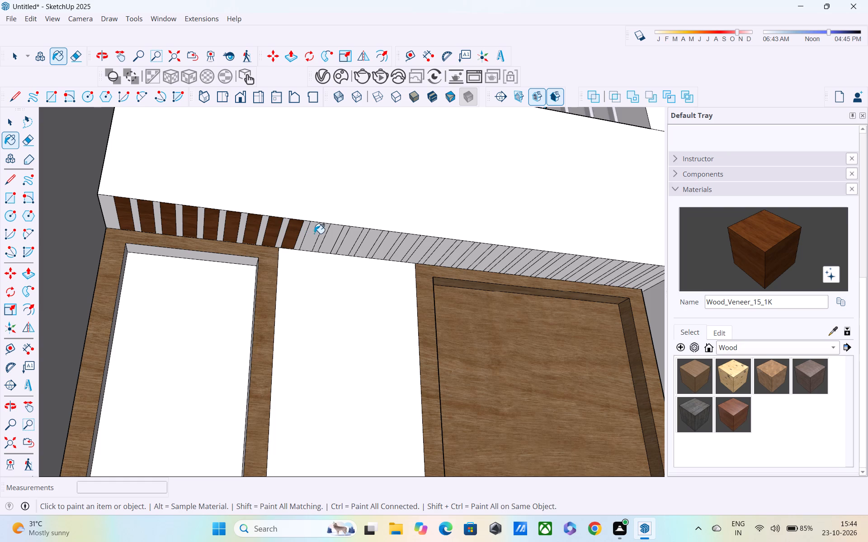
Continue painting alternate beam-underside strips with Wood_Veneer_15_1K across the plain wall between the two framed panels.
{"action": "left_click", "coordinate": [320, 235]}
{"action": "left_click", "coordinate": [319, 228]}
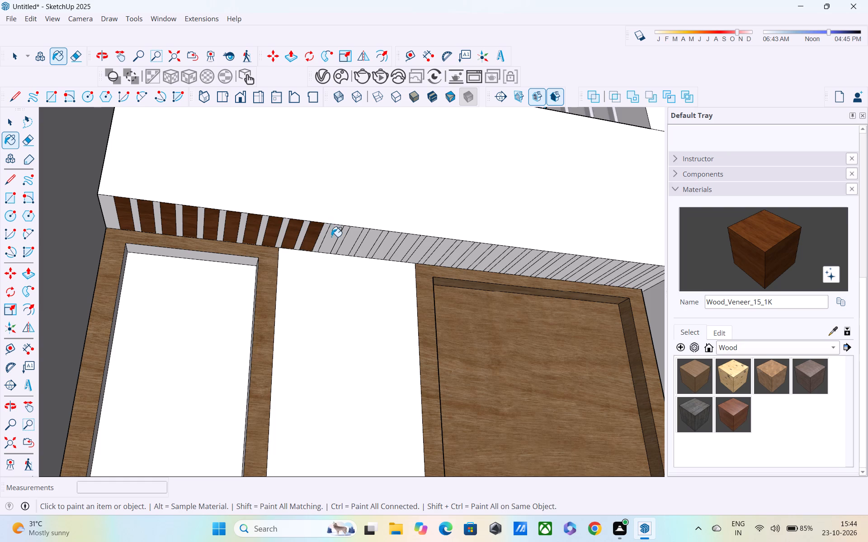
{"action": "left_click", "coordinate": [331, 237]}
{"action": "left_click", "coordinate": [357, 230]}
{"action": "left_click", "coordinate": [373, 242]}
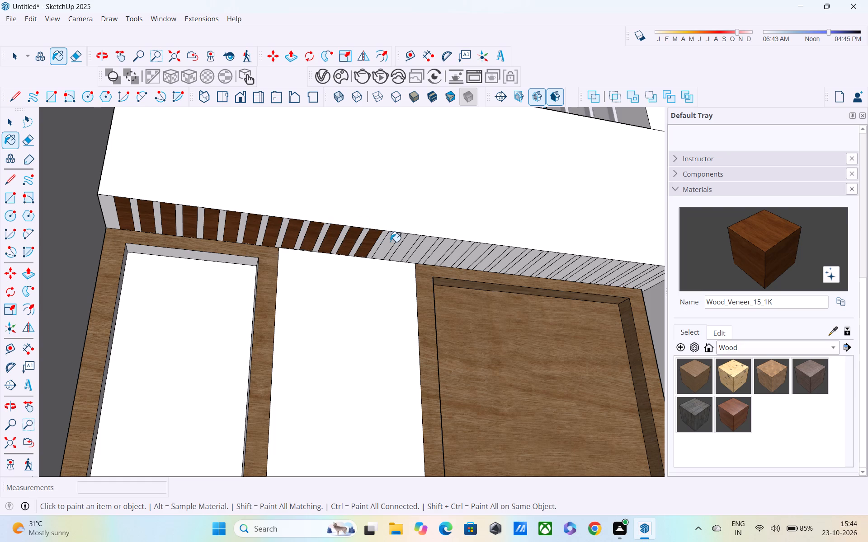
{"action": "left_click", "coordinate": [394, 240]}
{"action": "left_click", "coordinate": [410, 240]}
{"action": "left_click", "coordinate": [428, 243]}
Paint the alternate beam-underside strips above the wide plywood panel with Wood_Veneer_15_1K, keeping the narrow strips between them unpainted.
{"action": "middle_click_drag", "start_coordinate": [429, 244], "coordinate": [299, 242]}
{"action": "scroll", "coordinate": [327, 242], "scroll_direction": "up", "scroll_amount": 3}
{"action": "left_click", "coordinate": [314, 239]}
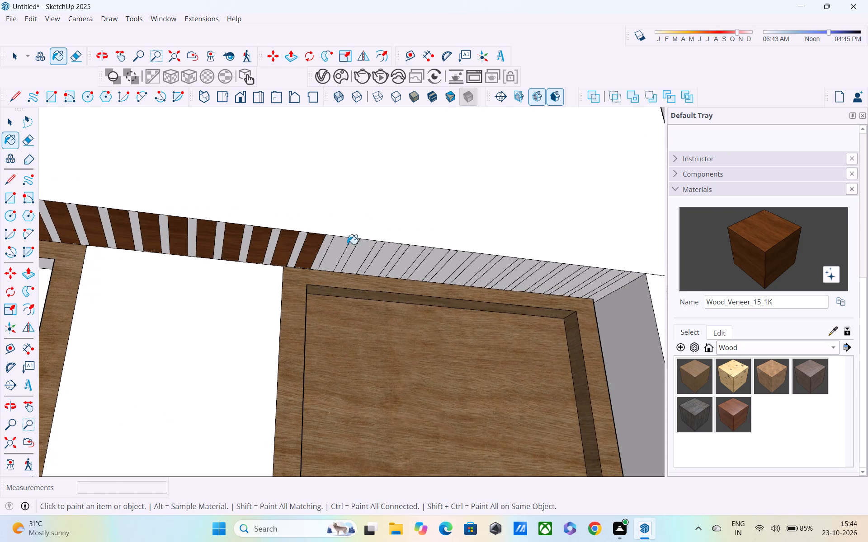
{"action": "left_click", "coordinate": [348, 240]}
{"action": "left_click", "coordinate": [368, 251]}
{"action": "left_click", "coordinate": [387, 252]}
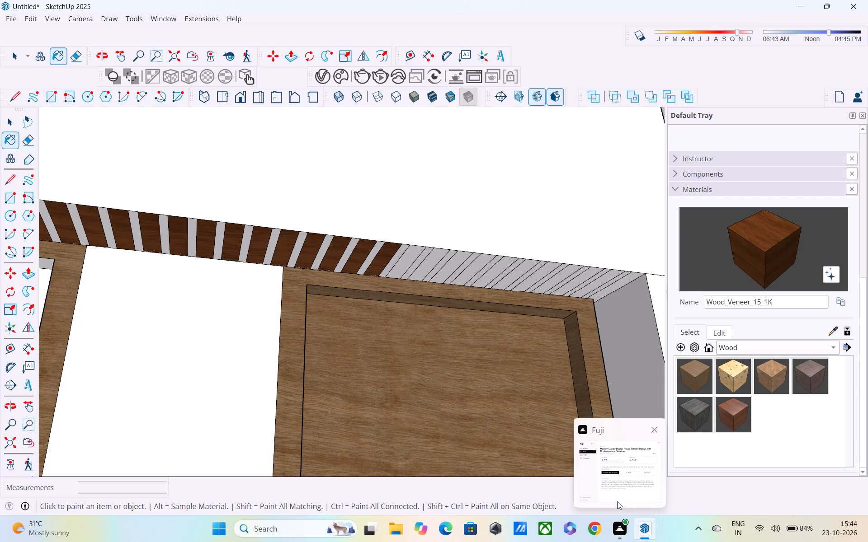
{"action": "left_click", "coordinate": [412, 255]}
{"action": "left_click", "coordinate": [445, 253]}
{"action": "left_click", "coordinate": [463, 253]}
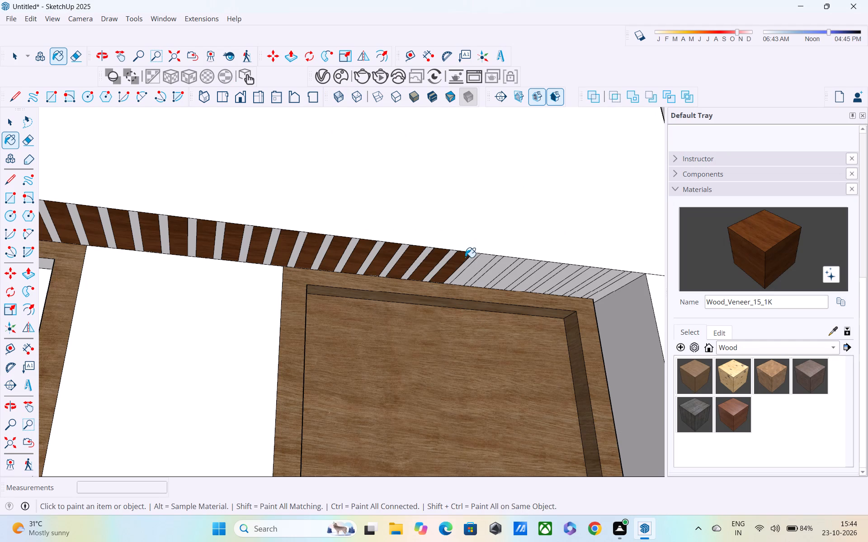
{"action": "left_click", "coordinate": [484, 260]}
{"action": "left_click", "coordinate": [504, 263]}
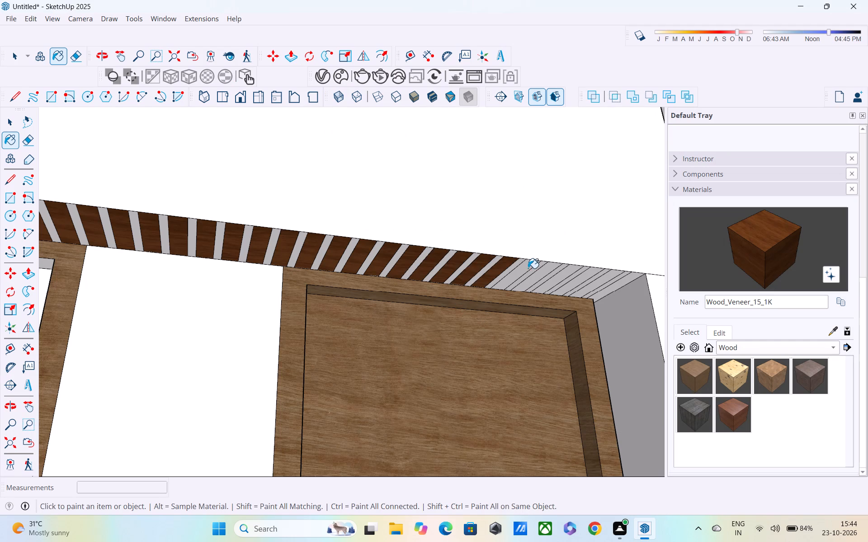
{"action": "left_click", "coordinate": [528, 268]}
{"action": "left_click", "coordinate": [552, 271]}
{"action": "left_click", "coordinate": [554, 266]}
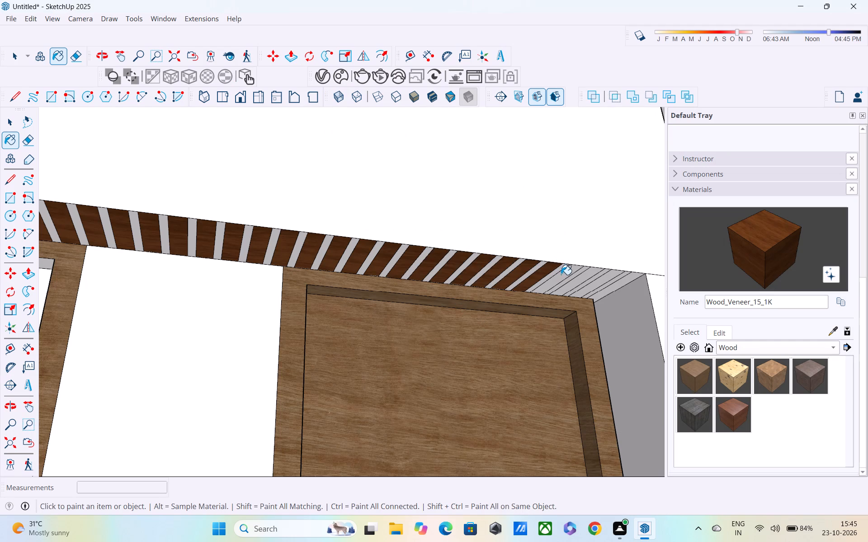
{"action": "left_click", "coordinate": [564, 276]}
Paint the last wide strips of the beam underside, up to its end beside the bay, with Wood_Veneer_15_1K.
{"action": "middle_click_drag", "start_coordinate": [554, 278], "coordinate": [462, 277]}
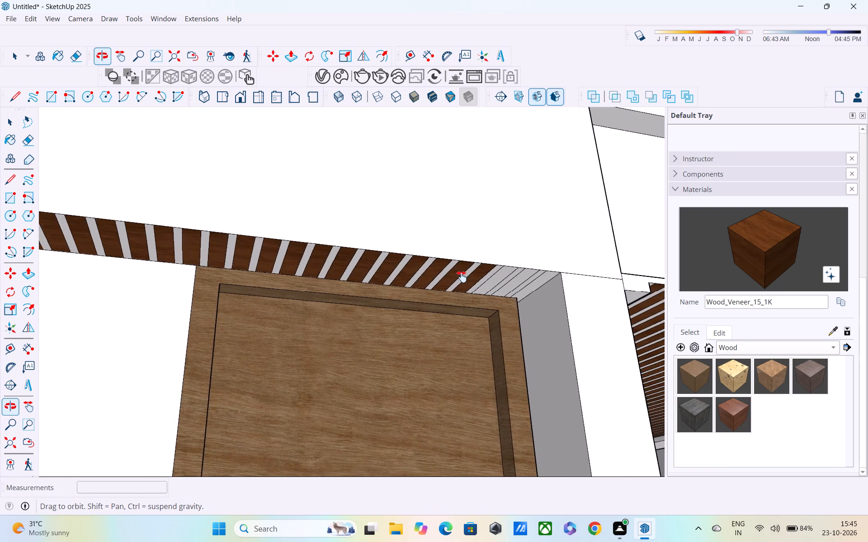
{"action": "middle_click_drag", "start_coordinate": [462, 277], "coordinate": [417, 275]}
{"action": "scroll", "coordinate": [466, 271], "scroll_direction": "up", "scroll_amount": 3}
{"action": "left_click", "coordinate": [453, 266]}
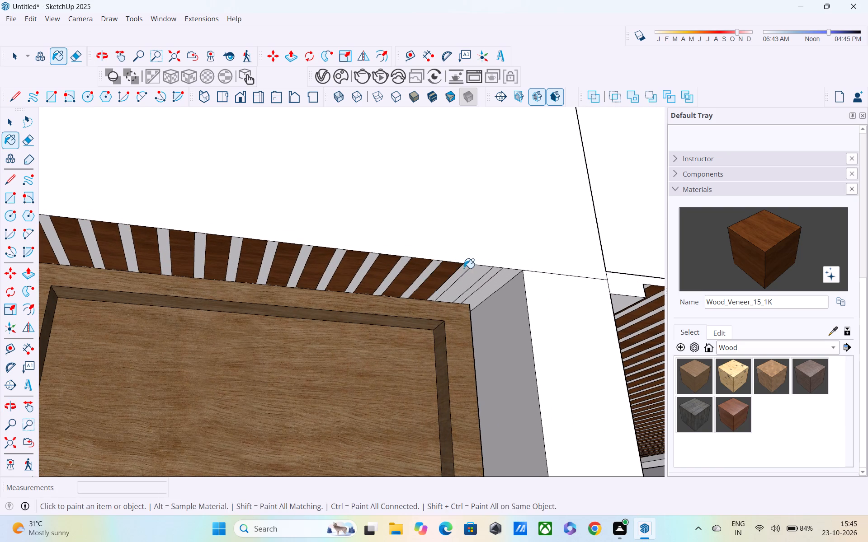
{"action": "left_click", "coordinate": [473, 271]}
{"action": "left_click", "coordinate": [503, 282]}
Paint the unpainted border and front edge of the slatted bay ceiling with Wood_Veneer_15_1K.
{"action": "middle_click_drag", "start_coordinate": [502, 281], "coordinate": [463, 280]}
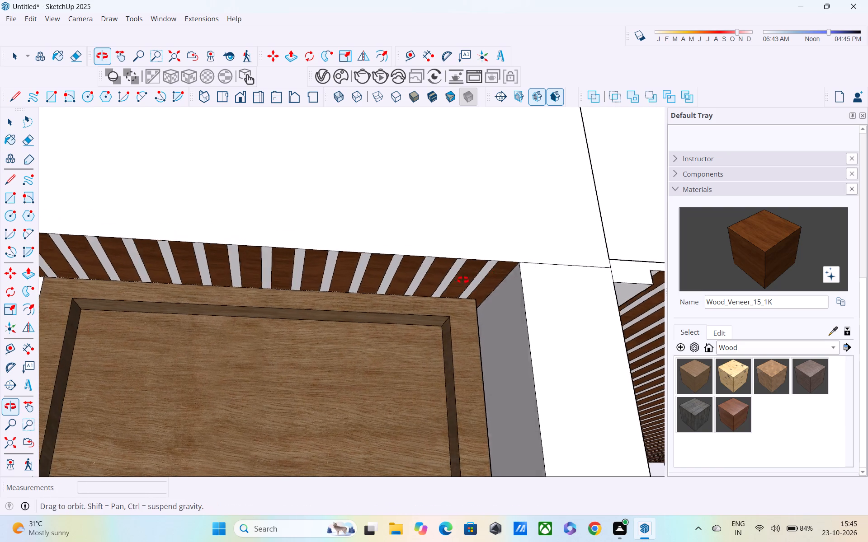
{"action": "middle_click_drag", "start_coordinate": [463, 280], "coordinate": [501, 317]}
{"action": "scroll", "coordinate": [501, 317], "scroll_direction": "down", "scroll_amount": 4, "text": "shift"}
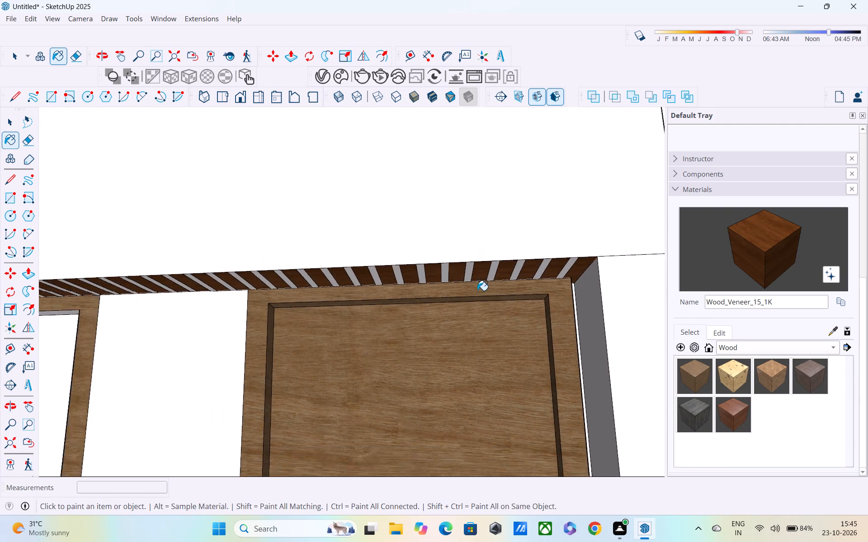
{"action": "scroll", "coordinate": [477, 290], "scroll_direction": "down", "scroll_amount": 6, "text": "shift"}
{"action": "scroll", "coordinate": [447, 269], "scroll_direction": "down", "scroll_amount": 3}
{"action": "middle_click_drag", "start_coordinate": [447, 279], "coordinate": [339, 255]}
{"action": "scroll", "coordinate": [335, 249], "scroll_direction": "down", "scroll_amount": 2}
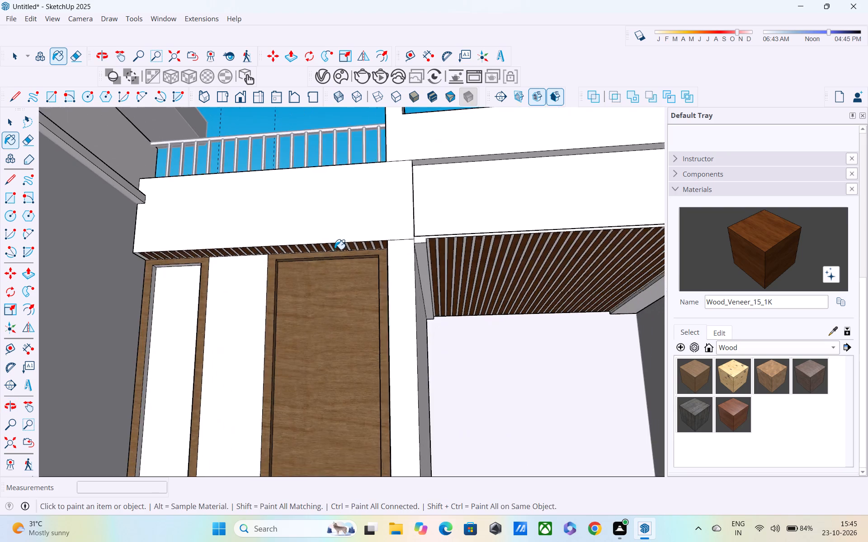
{"action": "scroll", "coordinate": [335, 249], "scroll_direction": "down", "scroll_amount": 2}
{"action": "scroll", "coordinate": [413, 254], "scroll_direction": "down", "scroll_amount": 2}
{"action": "middle_click_drag", "start_coordinate": [419, 280], "coordinate": [350, 283]}
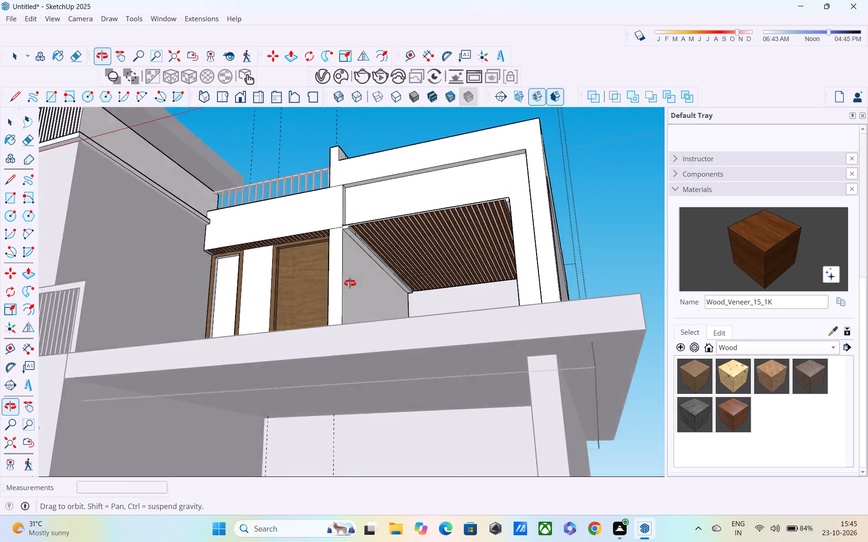
{"action": "middle_click_drag", "start_coordinate": [350, 283], "coordinate": [415, 277]}
{"action": "scroll", "coordinate": [396, 249], "scroll_direction": "up", "scroll_amount": 3}
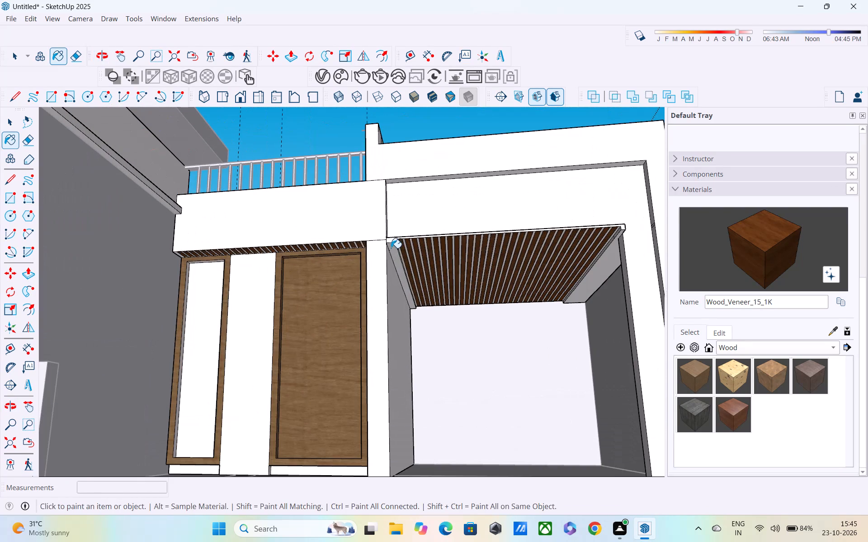
{"action": "left_click", "coordinate": [391, 248]}
{"action": "left_click", "coordinate": [623, 231]}
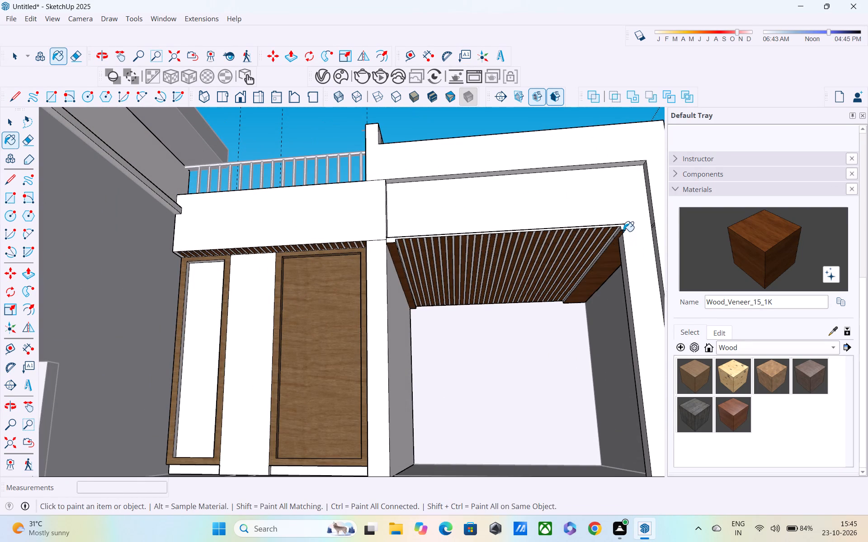
{"action": "left_click", "coordinate": [623, 228]}
Examine the veneered bay ceiling and beam underside from several angles, together with the whole house facade.
{"action": "scroll", "coordinate": [448, 247], "scroll_direction": "down", "scroll_amount": 3}
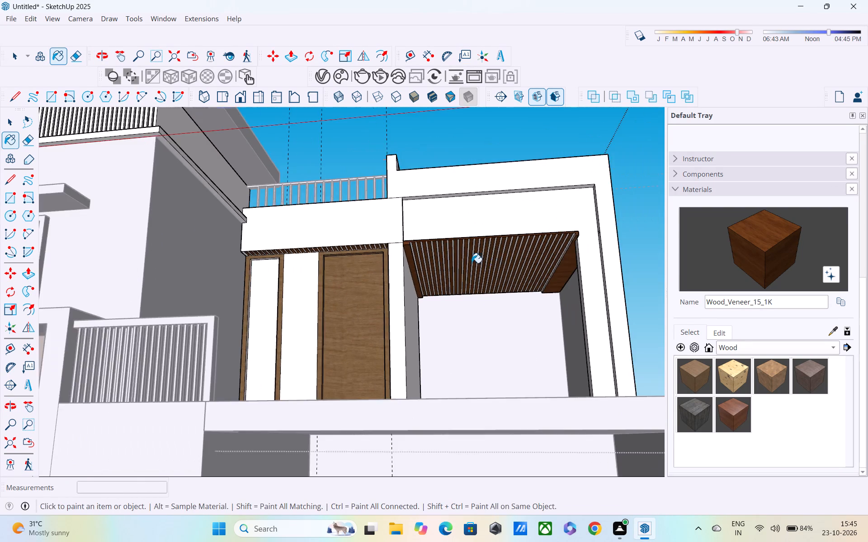
{"action": "scroll", "coordinate": [519, 271], "scroll_direction": "down", "scroll_amount": 2}
{"action": "middle_click_drag", "start_coordinate": [519, 276], "coordinate": [397, 253]}
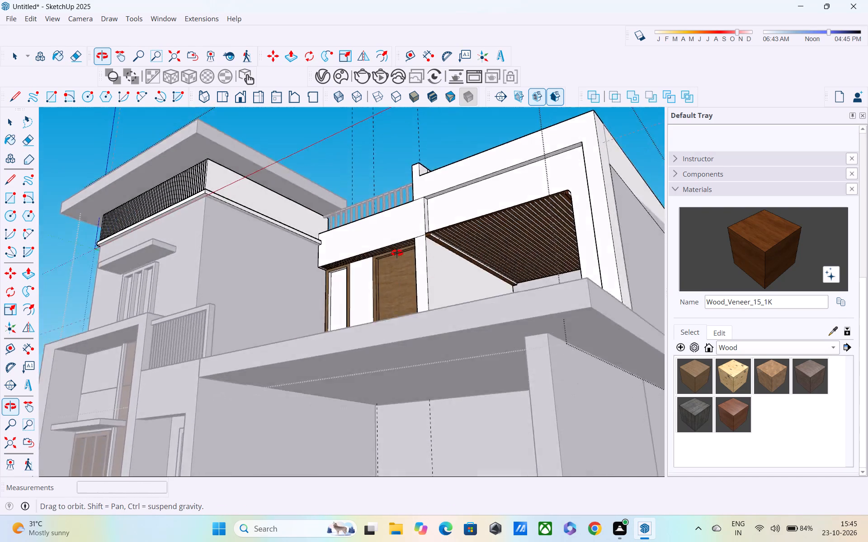
{"action": "middle_click_drag", "start_coordinate": [397, 253], "coordinate": [486, 293]}
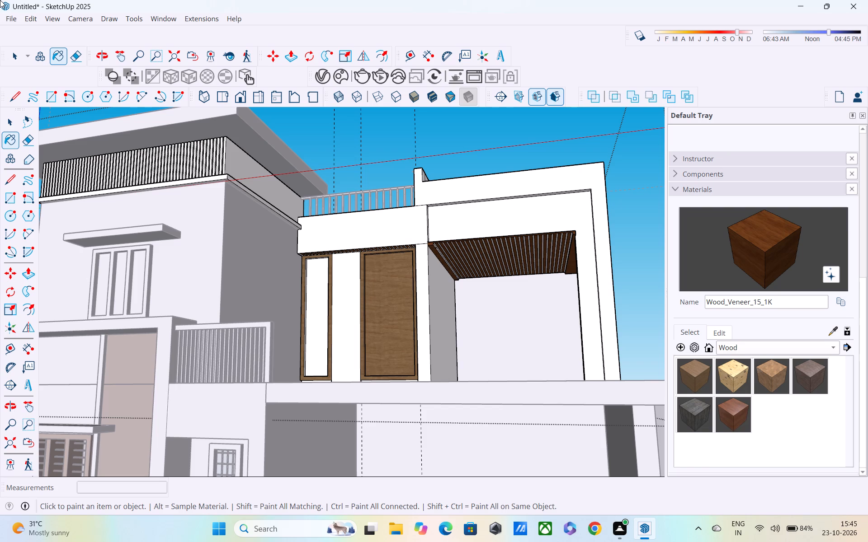
{"action": "scroll", "coordinate": [3, 5], "scroll_direction": "down", "scroll_amount": 3}
{"action": "scroll", "coordinate": [63, 12], "scroll_direction": "down", "scroll_amount": 1}
{"action": "scroll", "coordinate": [161, 68], "scroll_direction": "down", "scroll_amount": 1}
{"action": "middle_click_drag", "start_coordinate": [476, 289], "coordinate": [478, 289]}
{"action": "middle_click_drag", "start_coordinate": [478, 289], "coordinate": [562, 305]}
{"action": "scroll", "coordinate": [557, 305], "scroll_direction": "up", "scroll_amount": 1}
{"action": "scroll", "coordinate": [545, 303], "scroll_direction": "down", "scroll_amount": 4}
{"action": "middle_click_drag", "start_coordinate": [505, 303], "coordinate": [445, 280]}
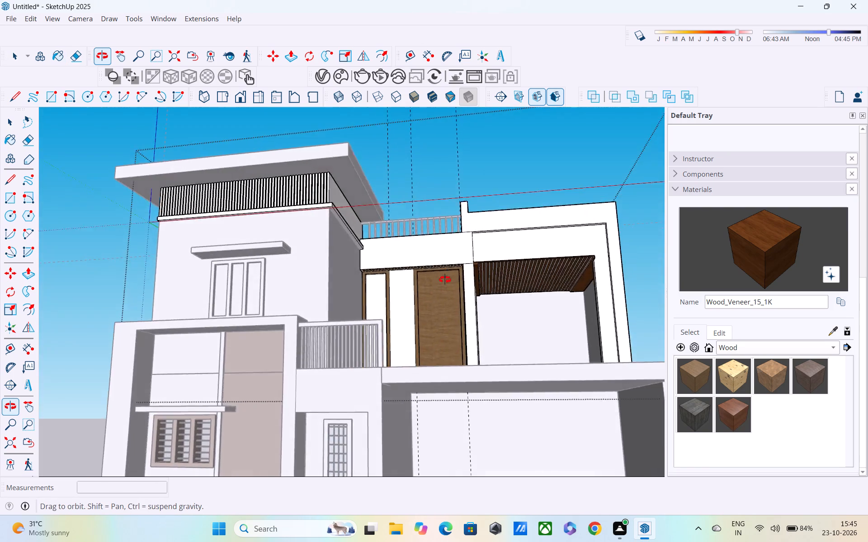
{"action": "middle_click_drag", "start_coordinate": [445, 280], "coordinate": [460, 341]}
{"action": "scroll", "coordinate": [460, 341], "scroll_direction": "up", "scroll_amount": 1}
{"action": "scroll", "coordinate": [460, 341], "scroll_direction": "down", "scroll_amount": 15}
{"action": "middle_click_drag", "start_coordinate": [467, 330], "coordinate": [468, 285]}
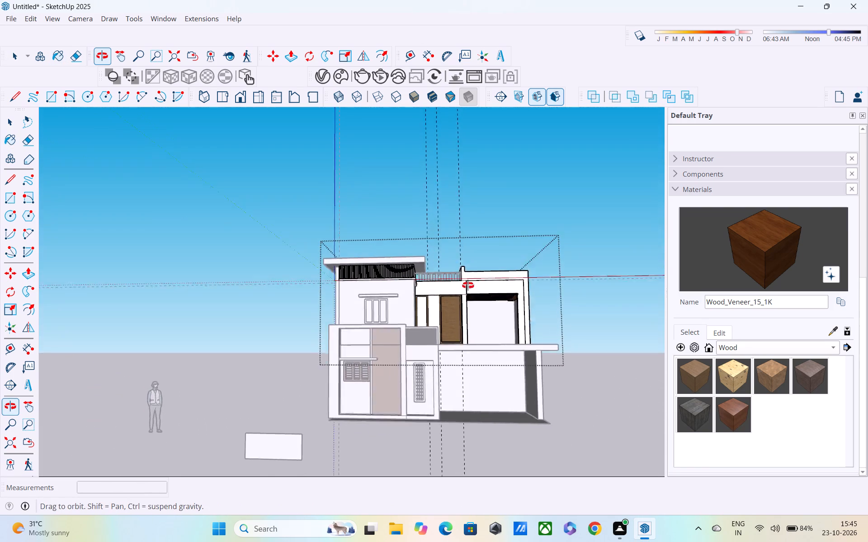
{"action": "middle_click_drag", "start_coordinate": [468, 285], "coordinate": [496, 297]}
Paint the first eight slats of the screen beneath the roof, starting at its outer end, with Wood_Planks_01_1K.
{"action": "scroll", "coordinate": [340, 290], "scroll_direction": "up", "scroll_amount": 4}
{"action": "scroll", "coordinate": [413, 273], "scroll_direction": "up", "scroll_amount": 4}
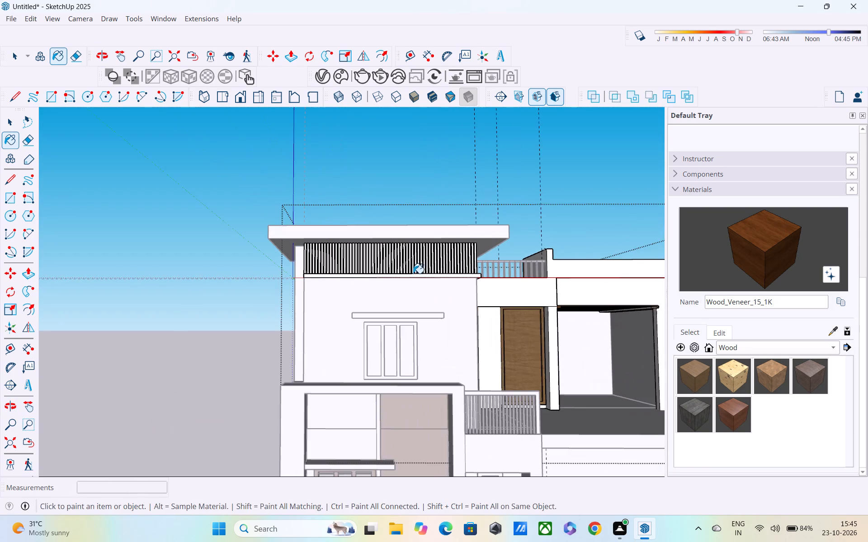
{"action": "scroll", "coordinate": [406, 275], "scroll_direction": "up", "scroll_amount": 4}
{"action": "middle_click_drag", "start_coordinate": [379, 279], "coordinate": [316, 298]}
{"action": "scroll", "coordinate": [337, 296], "scroll_direction": "up", "scroll_amount": 1}
{"action": "scroll", "coordinate": [427, 291], "scroll_direction": "up", "scroll_amount": 4}
{"action": "scroll", "coordinate": [364, 278], "scroll_direction": "up", "scroll_amount": 8}
{"action": "middle_click_drag", "start_coordinate": [348, 264], "coordinate": [405, 287]}
{"action": "scroll", "coordinate": [367, 262], "scroll_direction": "up", "scroll_amount": 2}
{"action": "scroll", "coordinate": [366, 260], "scroll_direction": "down", "scroll_amount": 16}
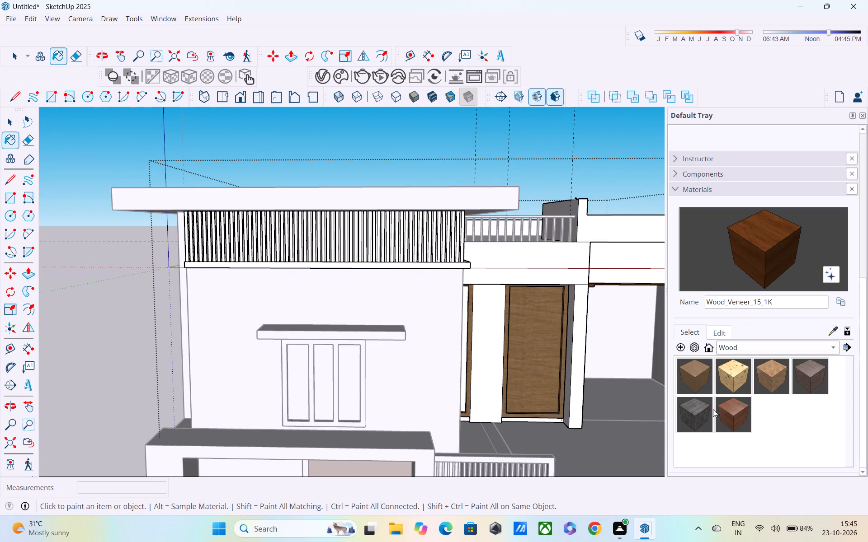
{"action": "left_click", "coordinate": [692, 411]}
{"action": "scroll", "coordinate": [230, 255], "scroll_direction": "up", "scroll_amount": 4}
{"action": "scroll", "coordinate": [185, 214], "scroll_direction": "up", "scroll_amount": 9}
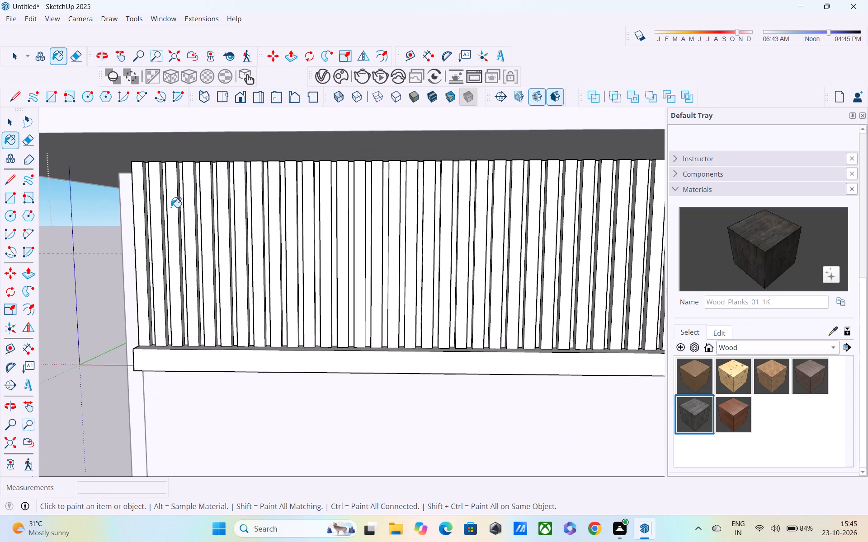
{"action": "left_click", "coordinate": [137, 194]}
{"action": "left_click", "coordinate": [155, 217]}
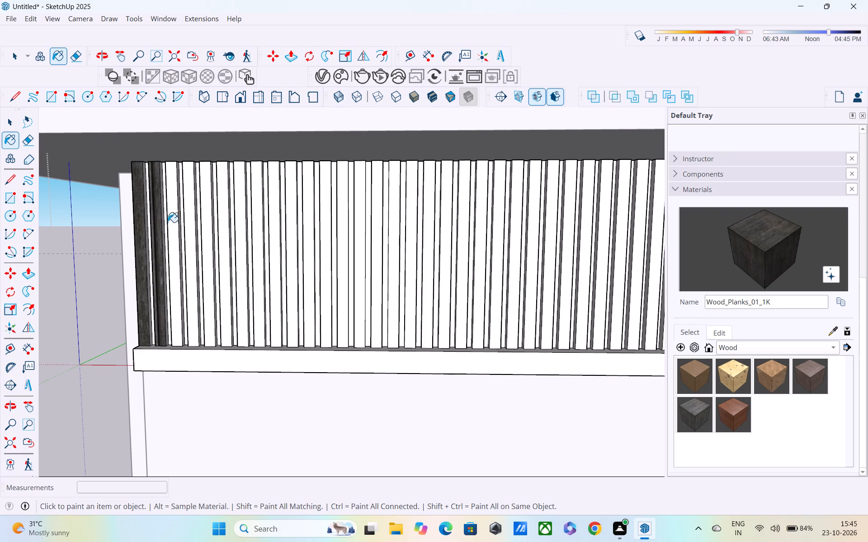
{"action": "left_click", "coordinate": [170, 223]}
{"action": "left_click", "coordinate": [193, 223]}
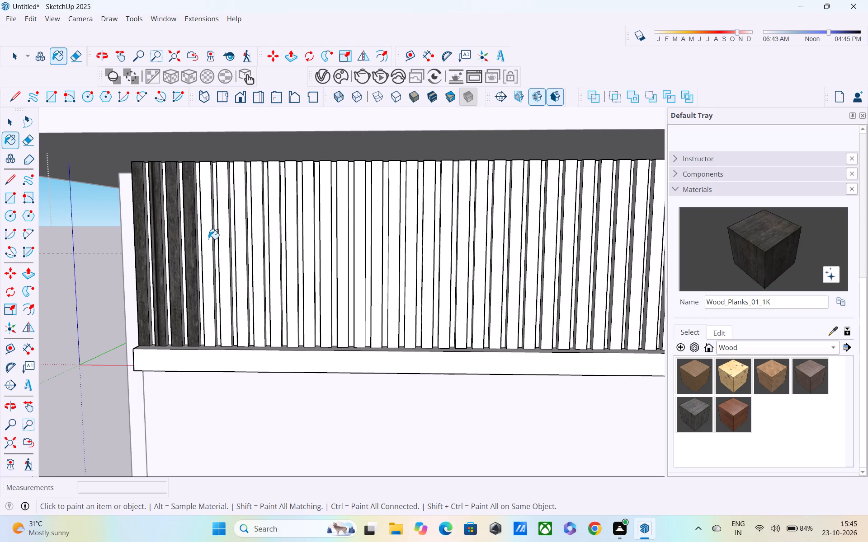
{"action": "left_click", "coordinate": [208, 239]}
{"action": "left_click", "coordinate": [220, 244]}
{"action": "left_click", "coordinate": [241, 252]}
{"action": "left_click", "coordinate": [256, 252]}
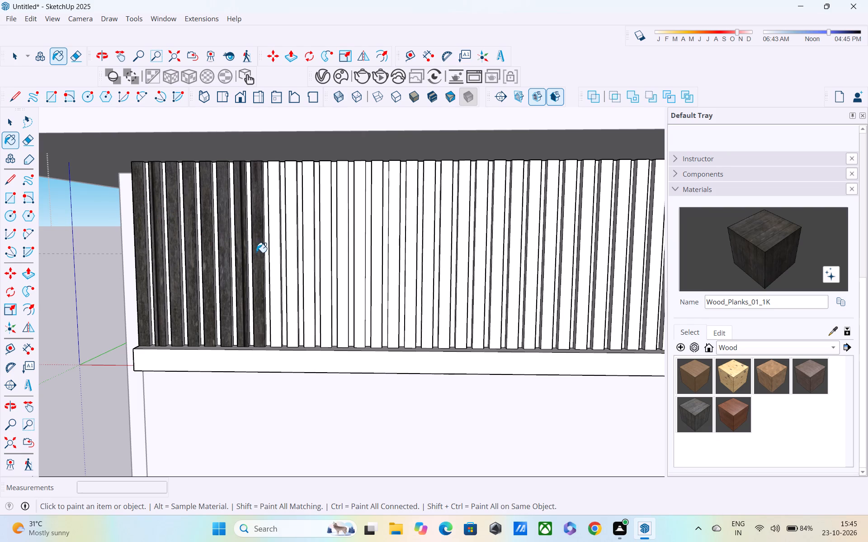
Paint the next ten slats of the roof screen with Wood_Planks_01_1K, keeping the narrow strips between them unpainted.
{"action": "left_click", "coordinate": [272, 258]}
{"action": "left_click", "coordinate": [288, 264]}
{"action": "left_click", "coordinate": [309, 272]}
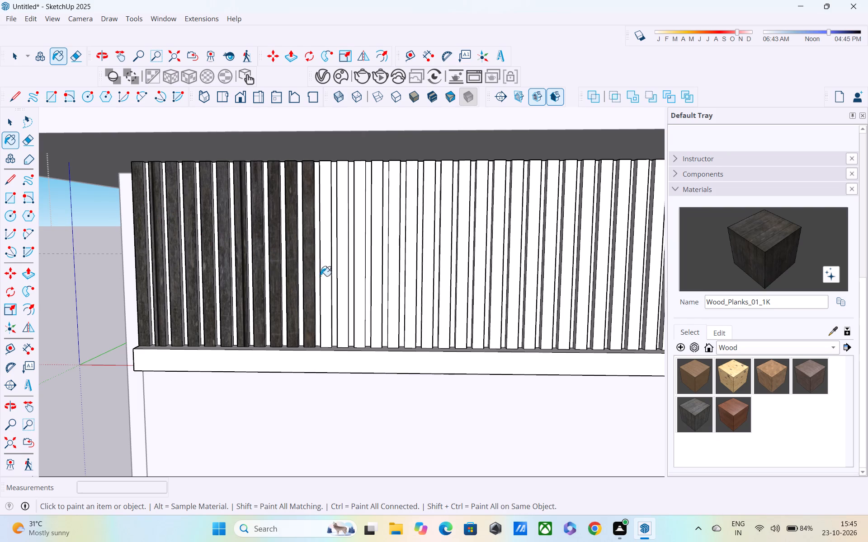
{"action": "left_click", "coordinate": [328, 274]}
{"action": "left_click", "coordinate": [345, 265]}
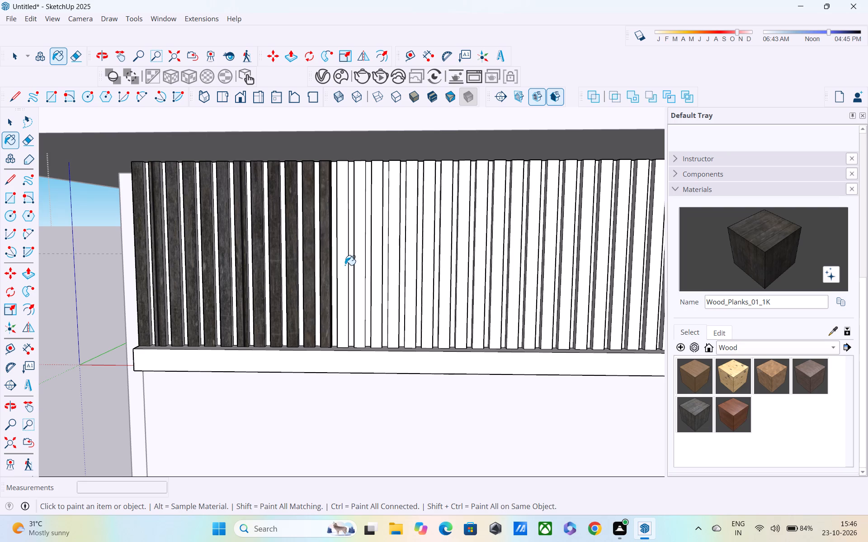
{"action": "left_click", "coordinate": [358, 271]}
{"action": "left_click", "coordinate": [374, 271]}
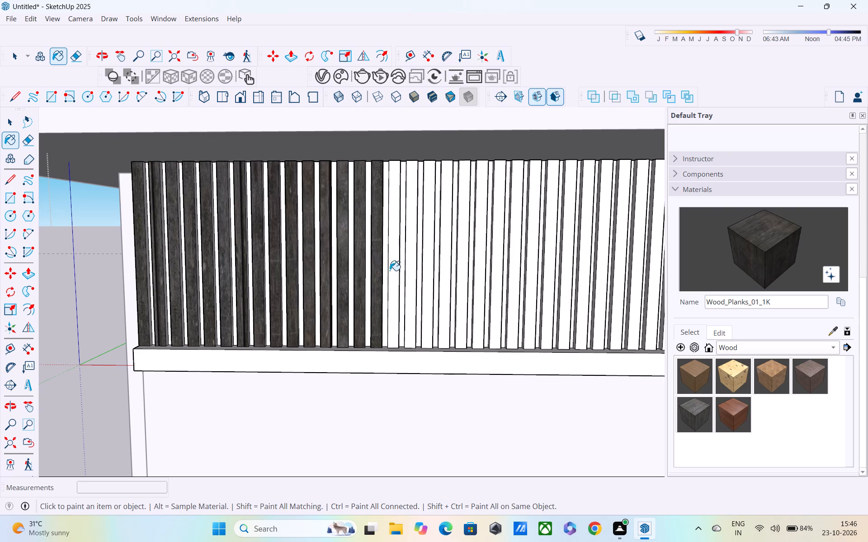
{"action": "left_click", "coordinate": [393, 271]}
{"action": "left_click", "coordinate": [415, 275]}
{"action": "left_click", "coordinate": [425, 275]}
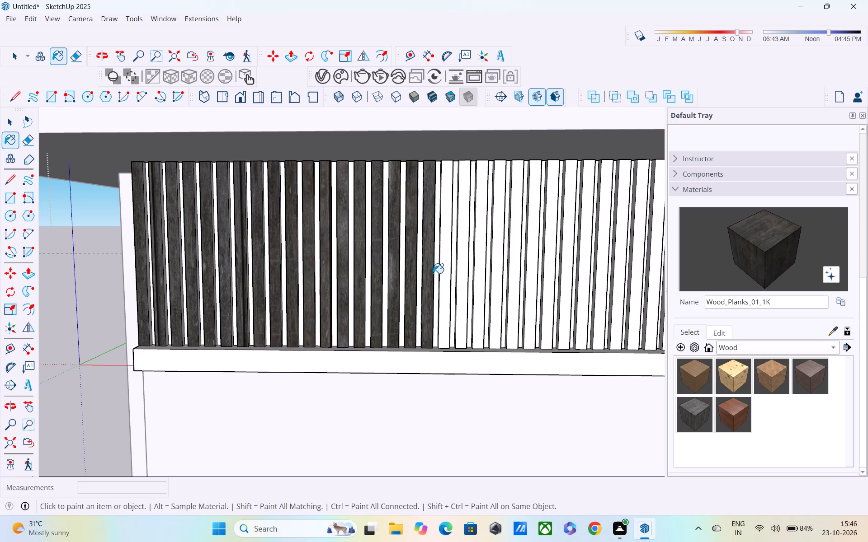
Continue along the roof screen, painting the next twelve slats with Wood_Planks_01_1K.
{"action": "middle_click_drag", "start_coordinate": [433, 273], "coordinate": [297, 257], "text": "shift"}
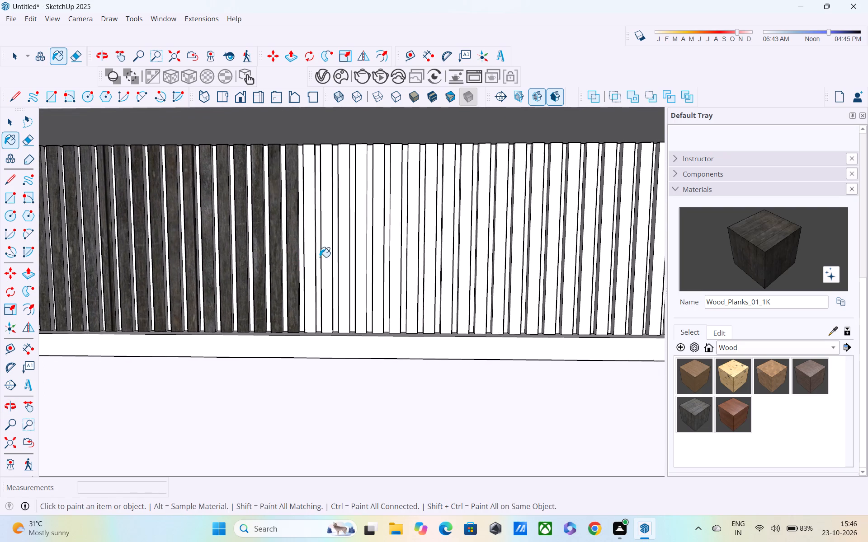
{"action": "left_click", "coordinate": [314, 251]}
{"action": "left_click", "coordinate": [327, 254]}
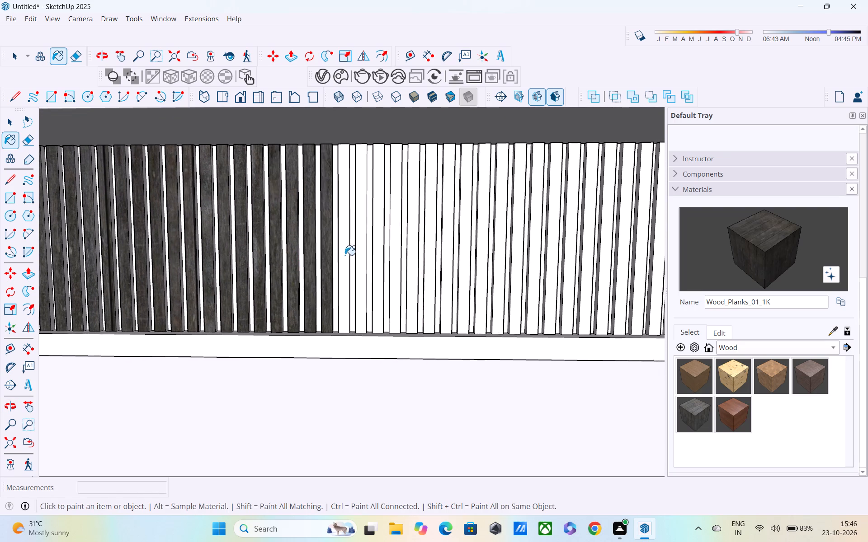
{"action": "left_click", "coordinate": [344, 255]}
{"action": "left_click", "coordinate": [361, 261]}
{"action": "left_click", "coordinate": [382, 264]}
{"action": "left_click", "coordinate": [397, 265]}
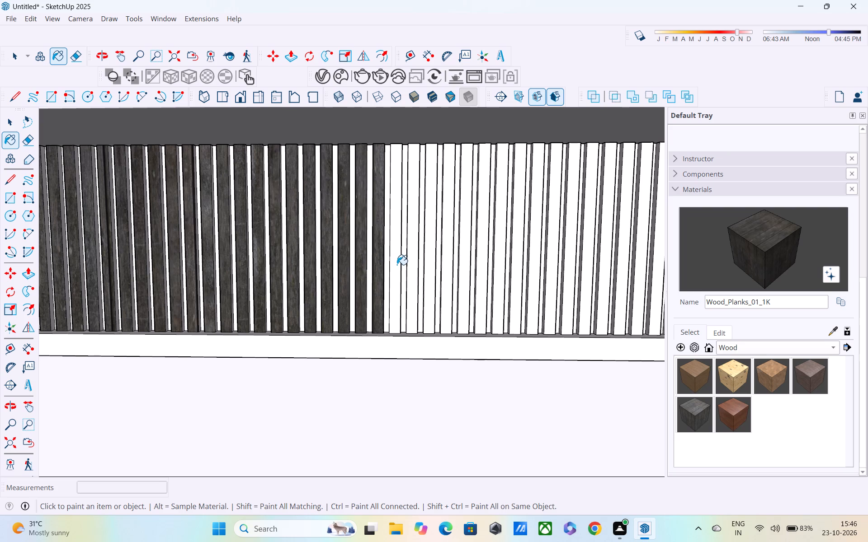
{"action": "left_click", "coordinate": [413, 266]}
{"action": "left_click", "coordinate": [432, 256]}
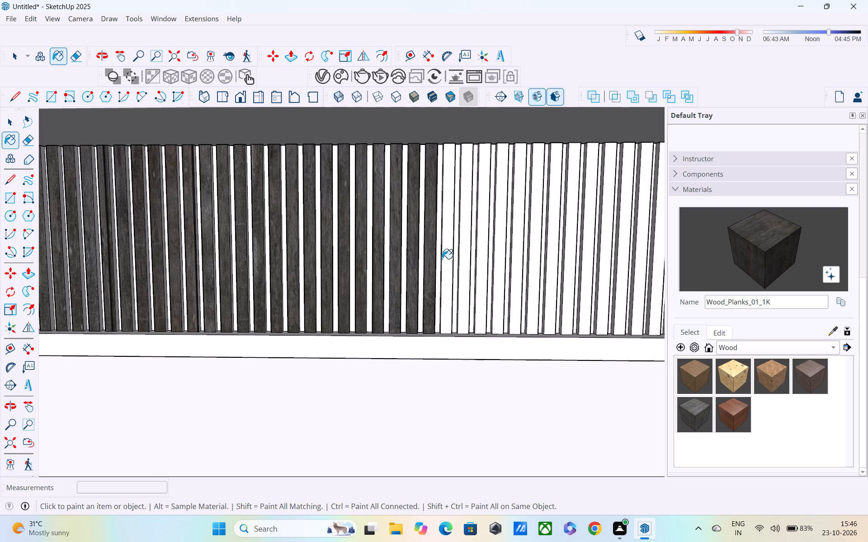
{"action": "left_click", "coordinate": [445, 257]}
{"action": "left_click", "coordinate": [463, 259]}
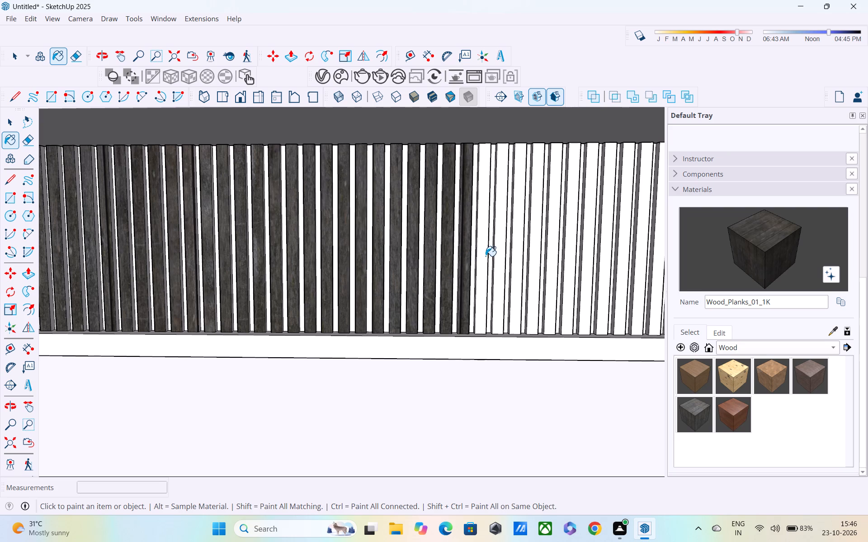
{"action": "left_click", "coordinate": [486, 256]}
{"action": "left_click", "coordinate": [499, 248]}
Paint the following run of white slats past the middle of the roof screen with Wood_Planks_01_1K.
{"action": "middle_click_drag", "start_coordinate": [499, 248], "coordinate": [321, 244]}
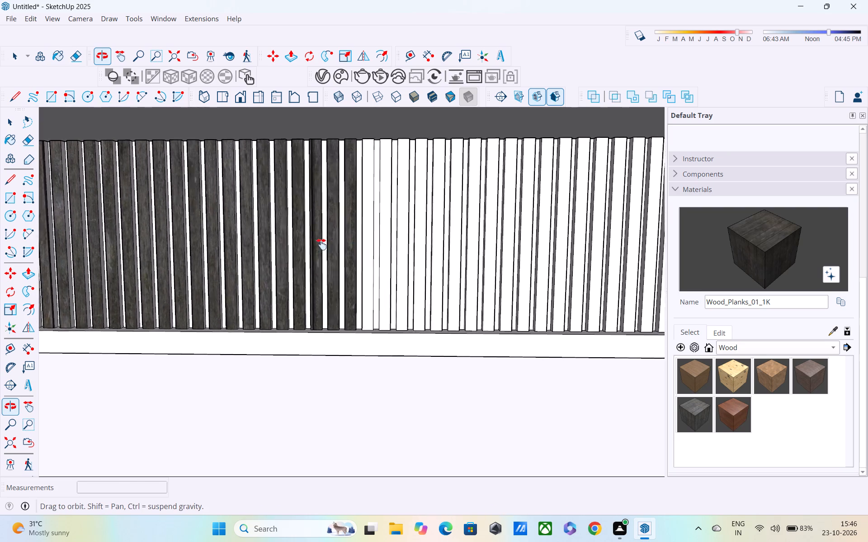
{"action": "middle_click_drag", "start_coordinate": [321, 244], "coordinate": [275, 239]}
{"action": "scroll", "coordinate": [323, 239], "scroll_direction": "up", "scroll_amount": 3}
{"action": "left_click", "coordinate": [288, 230]}
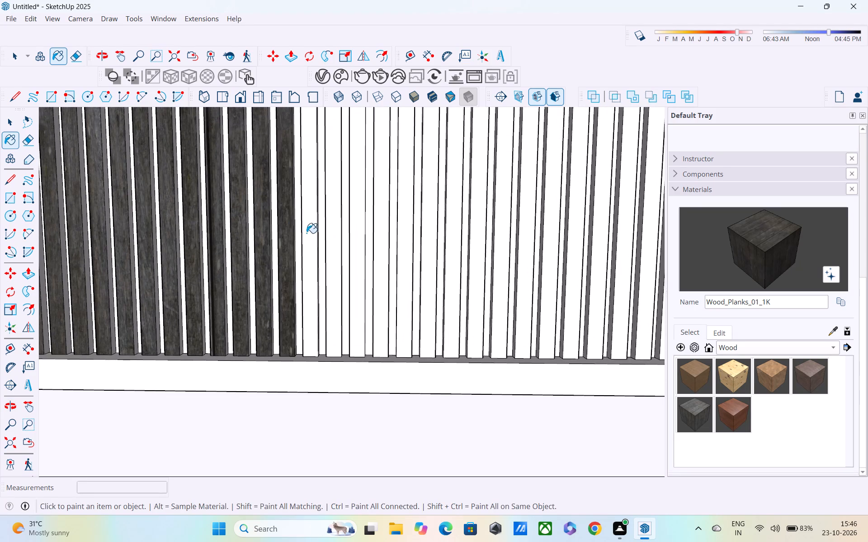
{"action": "left_click", "coordinate": [307, 233]}
{"action": "left_click", "coordinate": [337, 224]}
{"action": "left_click", "coordinate": [360, 227]}
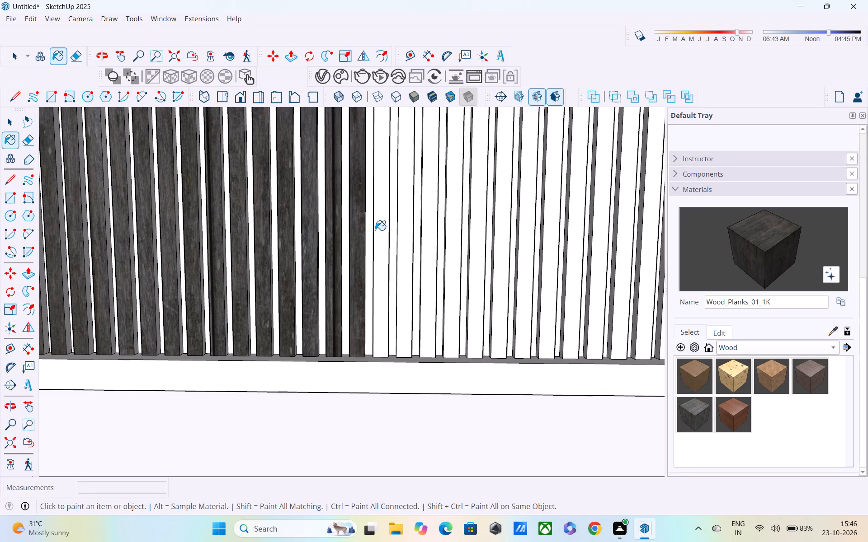
{"action": "left_click", "coordinate": [375, 230]}
{"action": "left_click", "coordinate": [406, 228]}
{"action": "left_click", "coordinate": [430, 228]}
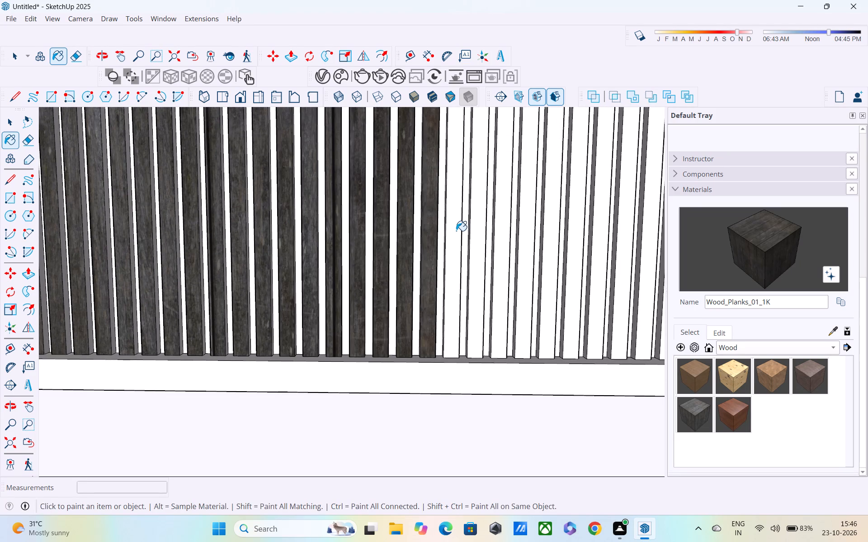
{"action": "left_click", "coordinate": [457, 231]}
{"action": "left_click", "coordinate": [475, 229]}
Paint the next run of white slats toward the balcony end of the roof screen with Wood_Planks_01_1K.
{"action": "middle_click_drag", "start_coordinate": [475, 229], "coordinate": [292, 220]}
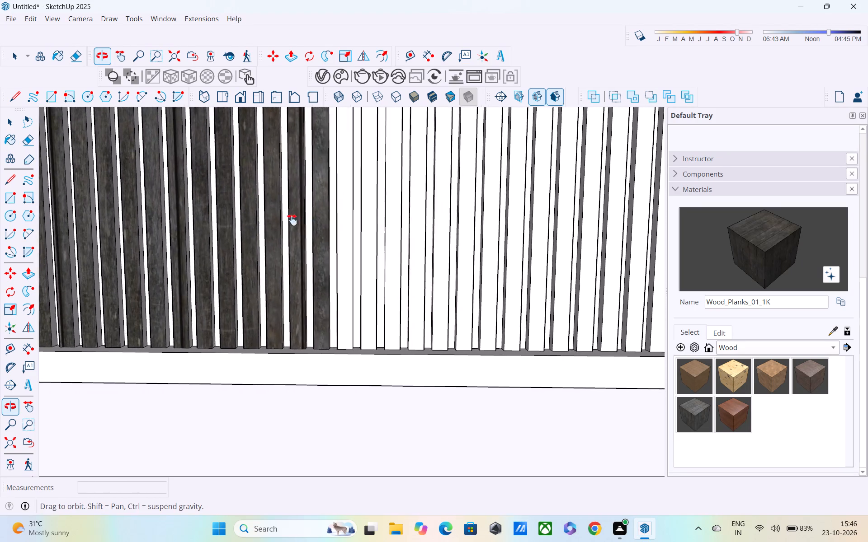
{"action": "middle_click_drag", "start_coordinate": [292, 220], "coordinate": [250, 218]}
{"action": "left_click", "coordinate": [278, 215]}
{"action": "left_click", "coordinate": [297, 224]}
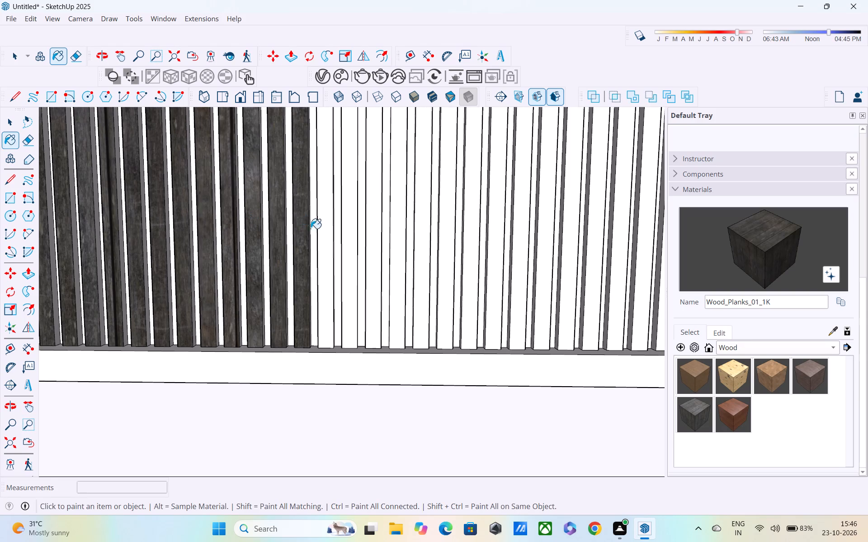
{"action": "left_click", "coordinate": [326, 231]}
{"action": "left_click", "coordinate": [346, 235]}
{"action": "left_click", "coordinate": [375, 237]}
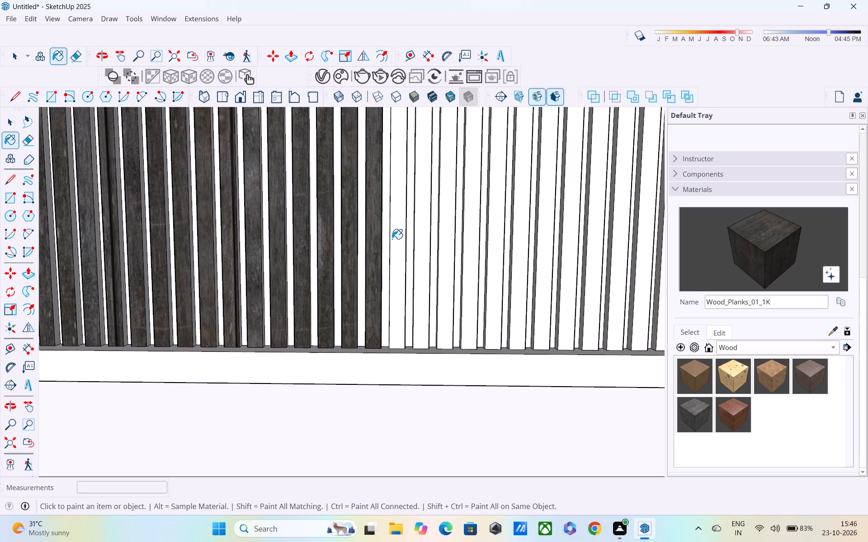
{"action": "left_click", "coordinate": [398, 239]}
{"action": "left_click", "coordinate": [421, 242]}
{"action": "left_click", "coordinate": [448, 239]}
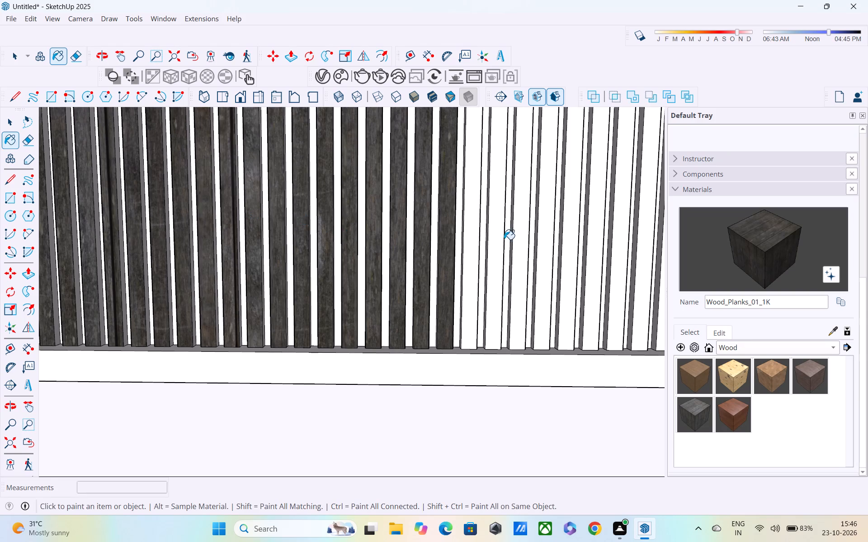
{"action": "left_click", "coordinate": [473, 230]}
{"action": "left_click", "coordinate": [499, 241]}
Paint the remaining slats toward the balcony corner with Wood_Planks_01_1K, leaving the corner end slat white.
{"action": "middle_click_drag", "start_coordinate": [498, 241], "coordinate": [397, 240]}
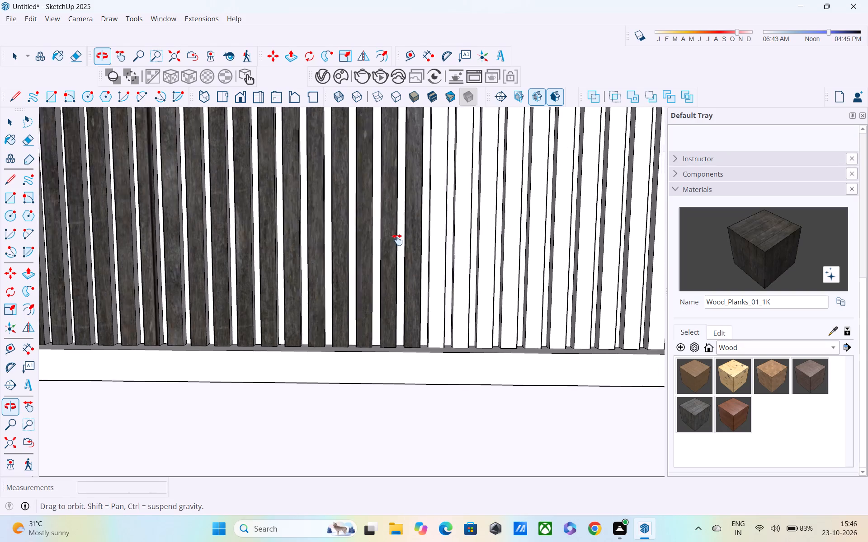
{"action": "middle_click_drag", "start_coordinate": [397, 240], "coordinate": [271, 237]}
{"action": "scroll", "coordinate": [293, 240], "scroll_direction": "up", "scroll_amount": 2}
{"action": "left_click", "coordinate": [295, 241]}
{"action": "left_click", "coordinate": [329, 249]}
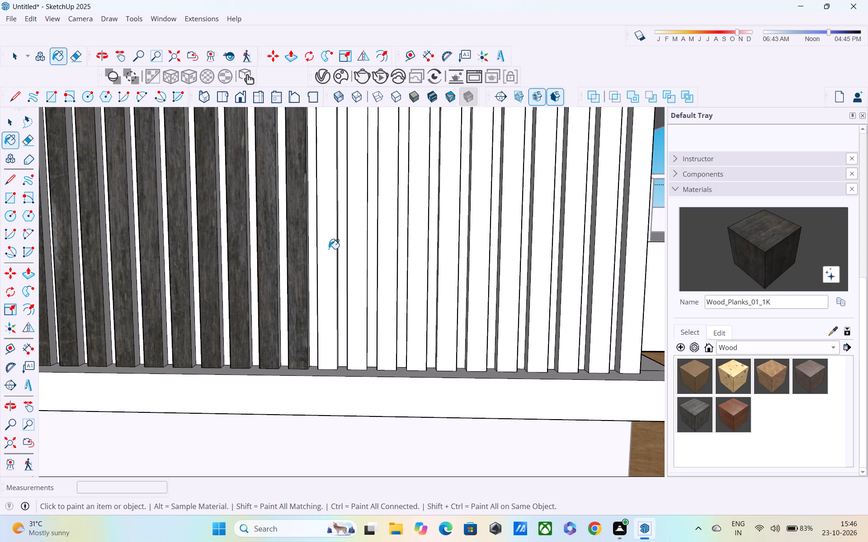
{"action": "left_click", "coordinate": [359, 252]}
{"action": "left_click", "coordinate": [385, 256]}
{"action": "left_click", "coordinate": [423, 252]}
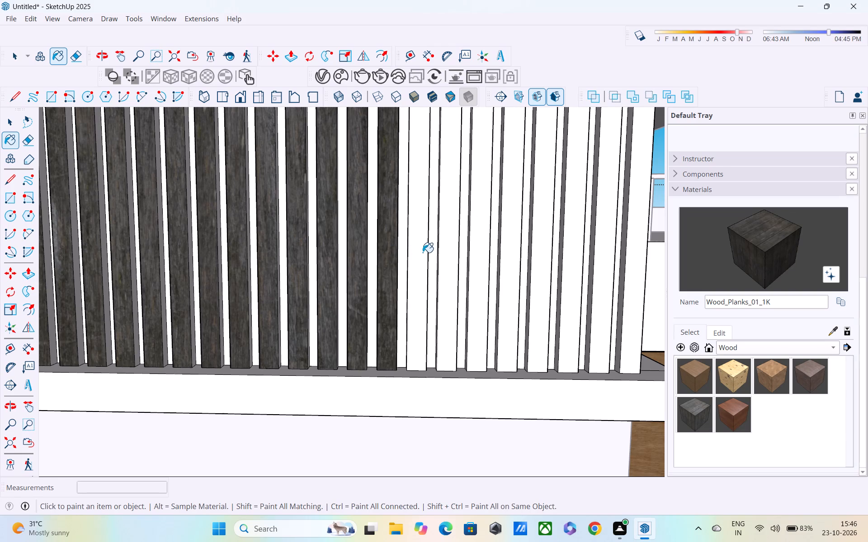
{"action": "left_click", "coordinate": [447, 254]}
{"action": "left_click", "coordinate": [475, 256]}
{"action": "left_click", "coordinate": [510, 255]}
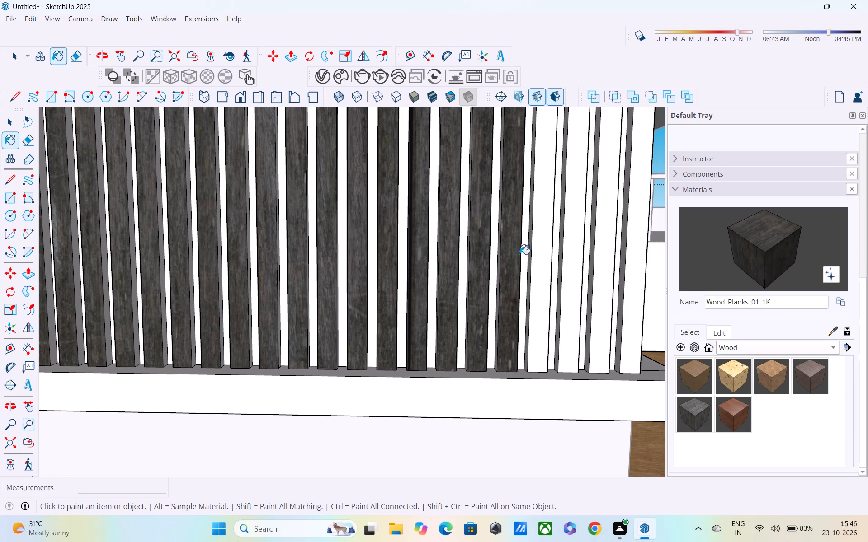
{"action": "left_click", "coordinate": [547, 251]}
{"action": "left_click", "coordinate": [575, 253]}
{"action": "middle_click_drag", "start_coordinate": [575, 253], "coordinate": [354, 253]}
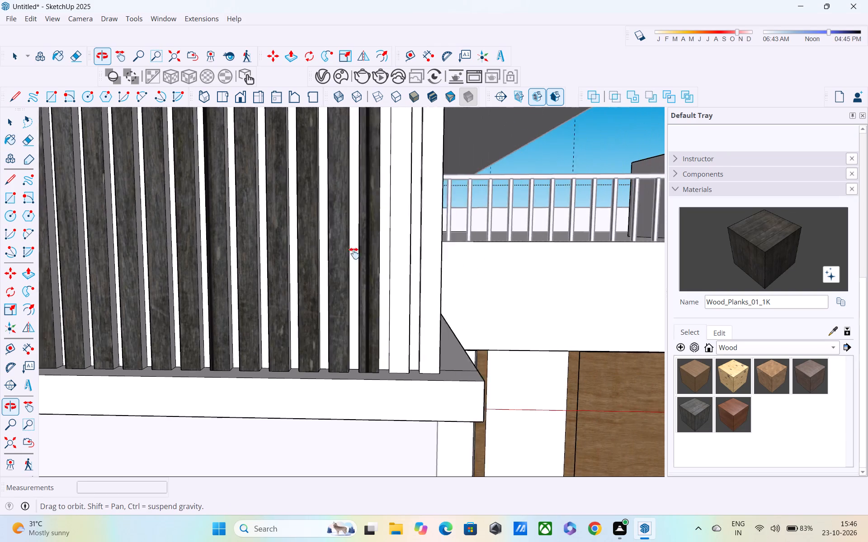
{"action": "middle_click_drag", "start_coordinate": [354, 253], "coordinate": [346, 253]}
{"action": "left_click", "coordinate": [381, 245]}
Examine the dark-planked roof screen from its corner and together with the whole house facade.
{"action": "middle_click_drag", "start_coordinate": [422, 248], "coordinate": [303, 257]}
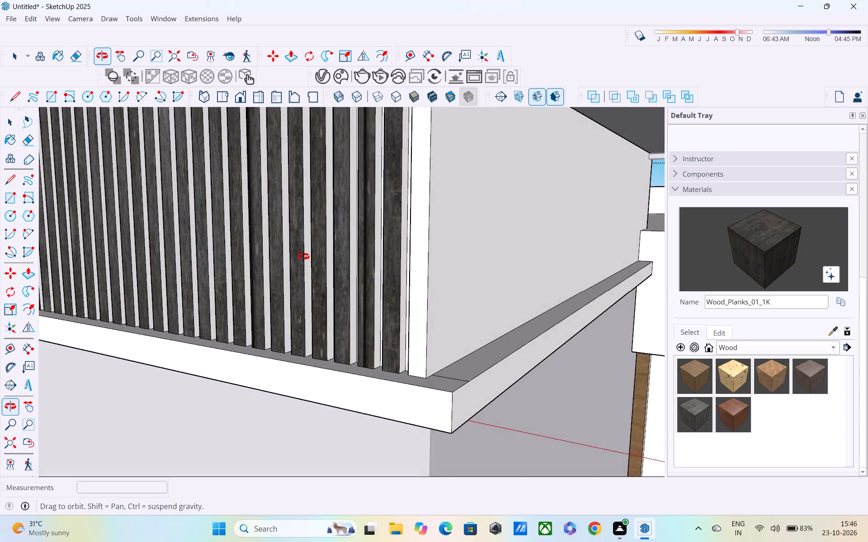
{"action": "middle_click_drag", "start_coordinate": [303, 257], "coordinate": [383, 257]}
{"action": "scroll", "coordinate": [386, 253], "scroll_direction": "down", "scroll_amount": 10}
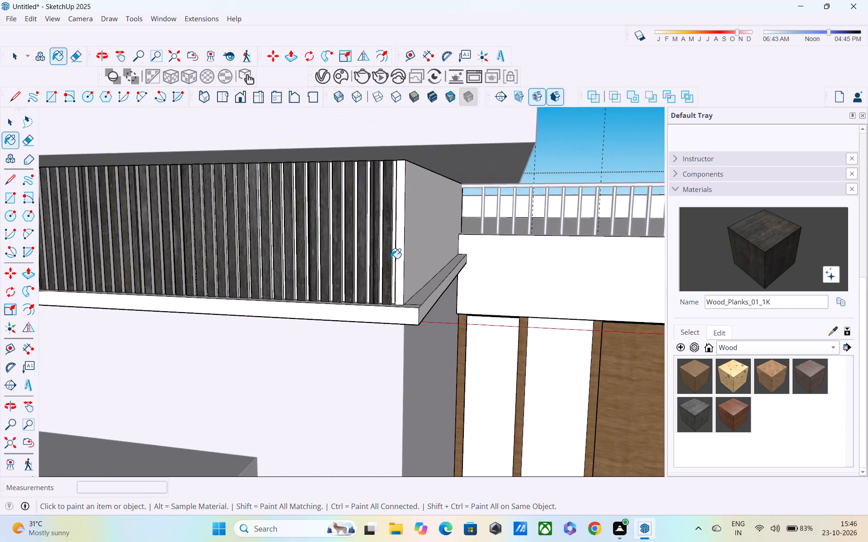
{"action": "scroll", "coordinate": [391, 258], "scroll_direction": "down", "scroll_amount": 4}
{"action": "middle_click_drag", "start_coordinate": [388, 262], "coordinate": [465, 262]}
{"action": "scroll", "coordinate": [444, 262], "scroll_direction": "down", "scroll_amount": 1}
{"action": "scroll", "coordinate": [464, 262], "scroll_direction": "up", "scroll_amount": 1}
{"action": "scroll", "coordinate": [463, 262], "scroll_direction": "down", "scroll_amount": 9}
{"action": "middle_click_drag", "start_coordinate": [459, 261], "coordinate": [433, 241]}
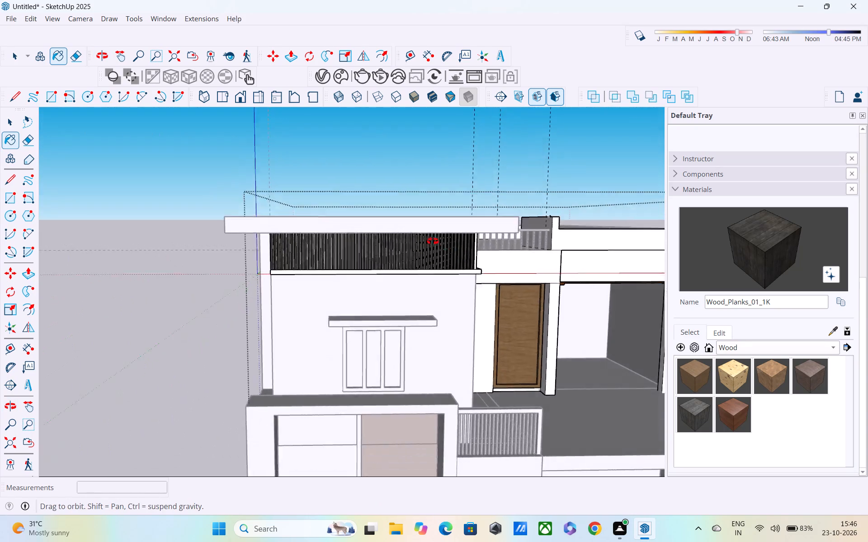
{"action": "middle_click_drag", "start_coordinate": [433, 241], "coordinate": [402, 233]}
{"action": "scroll", "coordinate": [402, 233], "scroll_direction": "down", "scroll_amount": 5}
{"action": "middle_click_drag", "start_coordinate": [404, 249], "coordinate": [431, 268]}
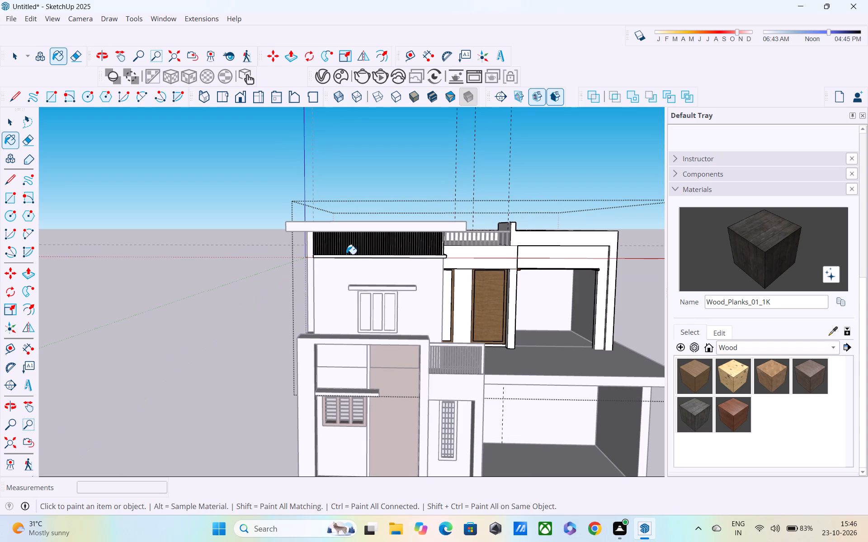
Close the upper-floor group being edited.
{"action": "key", "text": "space"}
{"action": "left_click", "coordinate": [192, 231]}
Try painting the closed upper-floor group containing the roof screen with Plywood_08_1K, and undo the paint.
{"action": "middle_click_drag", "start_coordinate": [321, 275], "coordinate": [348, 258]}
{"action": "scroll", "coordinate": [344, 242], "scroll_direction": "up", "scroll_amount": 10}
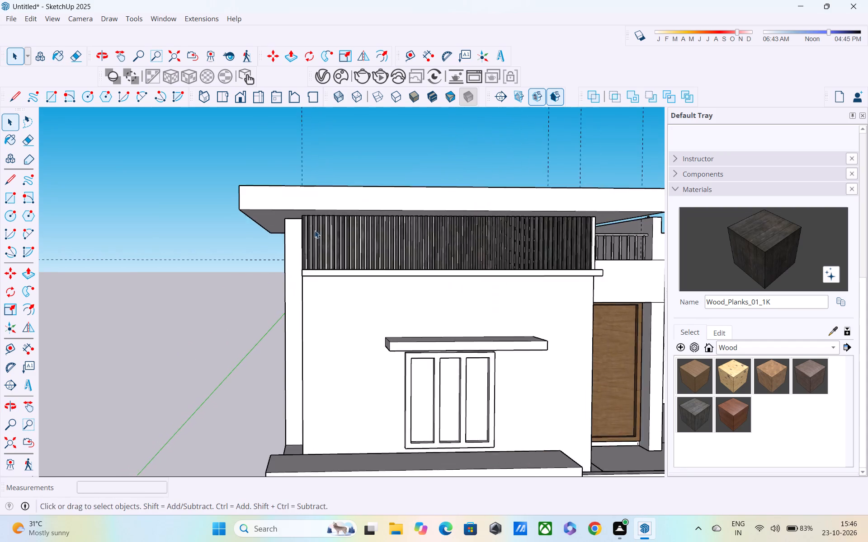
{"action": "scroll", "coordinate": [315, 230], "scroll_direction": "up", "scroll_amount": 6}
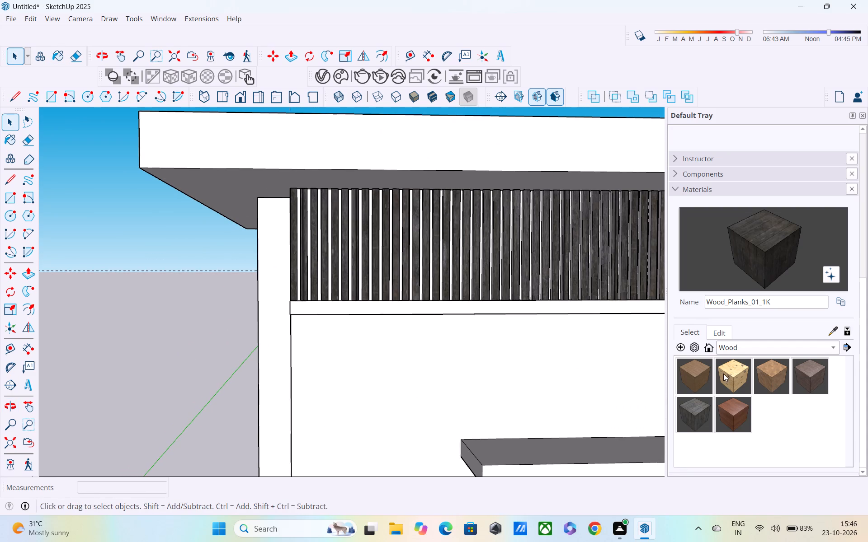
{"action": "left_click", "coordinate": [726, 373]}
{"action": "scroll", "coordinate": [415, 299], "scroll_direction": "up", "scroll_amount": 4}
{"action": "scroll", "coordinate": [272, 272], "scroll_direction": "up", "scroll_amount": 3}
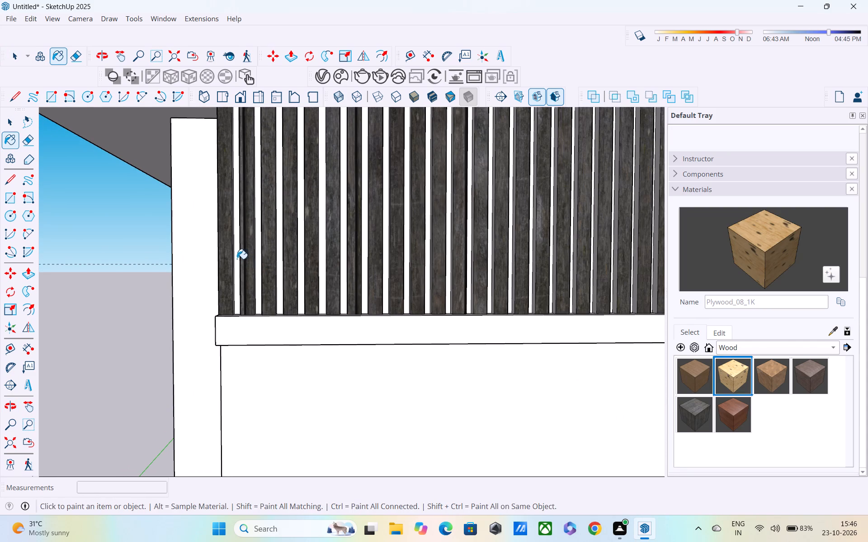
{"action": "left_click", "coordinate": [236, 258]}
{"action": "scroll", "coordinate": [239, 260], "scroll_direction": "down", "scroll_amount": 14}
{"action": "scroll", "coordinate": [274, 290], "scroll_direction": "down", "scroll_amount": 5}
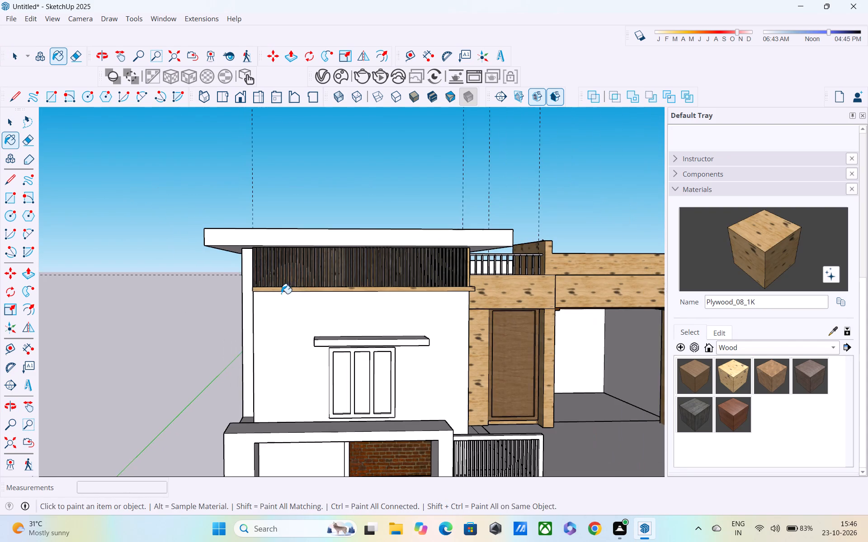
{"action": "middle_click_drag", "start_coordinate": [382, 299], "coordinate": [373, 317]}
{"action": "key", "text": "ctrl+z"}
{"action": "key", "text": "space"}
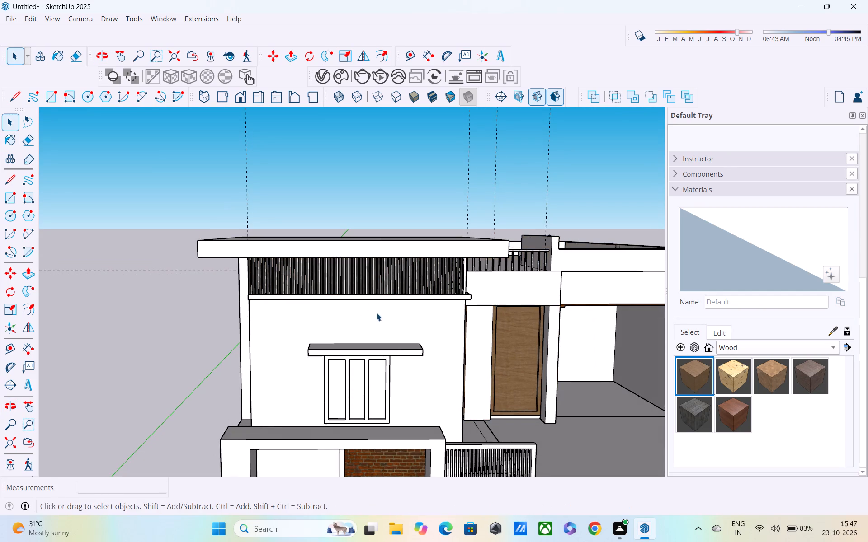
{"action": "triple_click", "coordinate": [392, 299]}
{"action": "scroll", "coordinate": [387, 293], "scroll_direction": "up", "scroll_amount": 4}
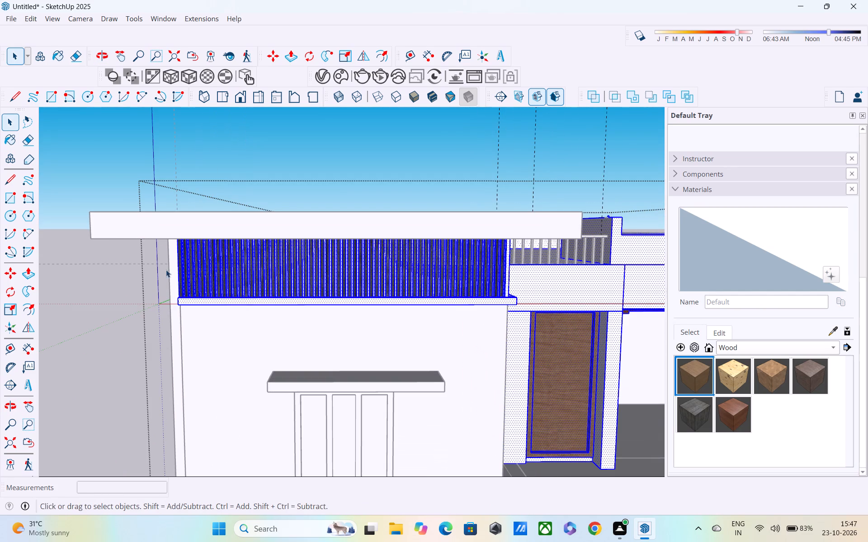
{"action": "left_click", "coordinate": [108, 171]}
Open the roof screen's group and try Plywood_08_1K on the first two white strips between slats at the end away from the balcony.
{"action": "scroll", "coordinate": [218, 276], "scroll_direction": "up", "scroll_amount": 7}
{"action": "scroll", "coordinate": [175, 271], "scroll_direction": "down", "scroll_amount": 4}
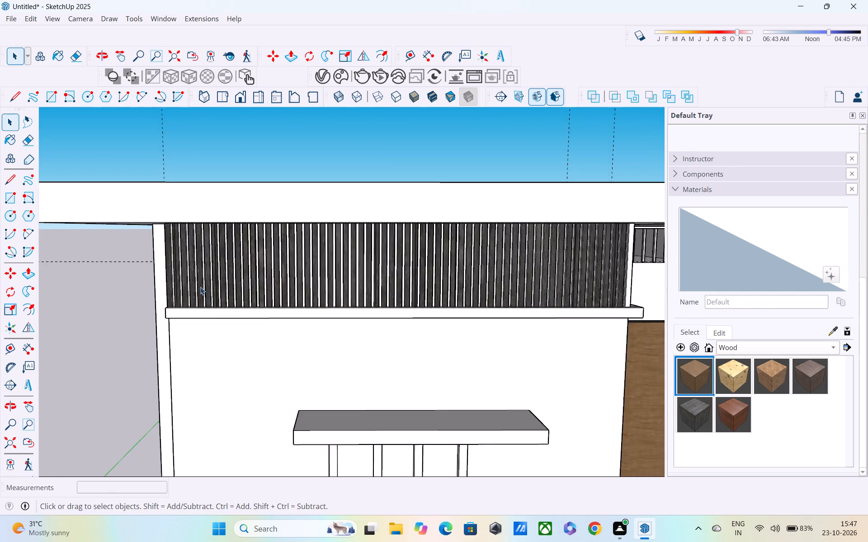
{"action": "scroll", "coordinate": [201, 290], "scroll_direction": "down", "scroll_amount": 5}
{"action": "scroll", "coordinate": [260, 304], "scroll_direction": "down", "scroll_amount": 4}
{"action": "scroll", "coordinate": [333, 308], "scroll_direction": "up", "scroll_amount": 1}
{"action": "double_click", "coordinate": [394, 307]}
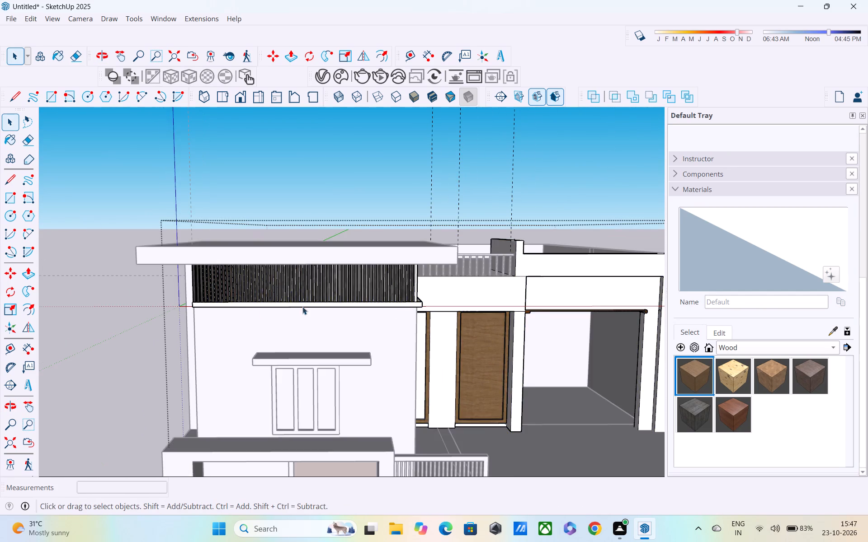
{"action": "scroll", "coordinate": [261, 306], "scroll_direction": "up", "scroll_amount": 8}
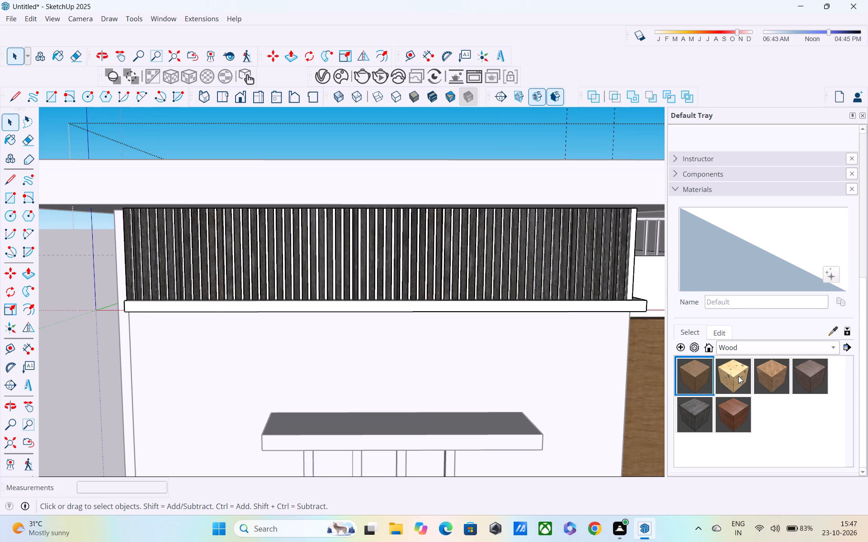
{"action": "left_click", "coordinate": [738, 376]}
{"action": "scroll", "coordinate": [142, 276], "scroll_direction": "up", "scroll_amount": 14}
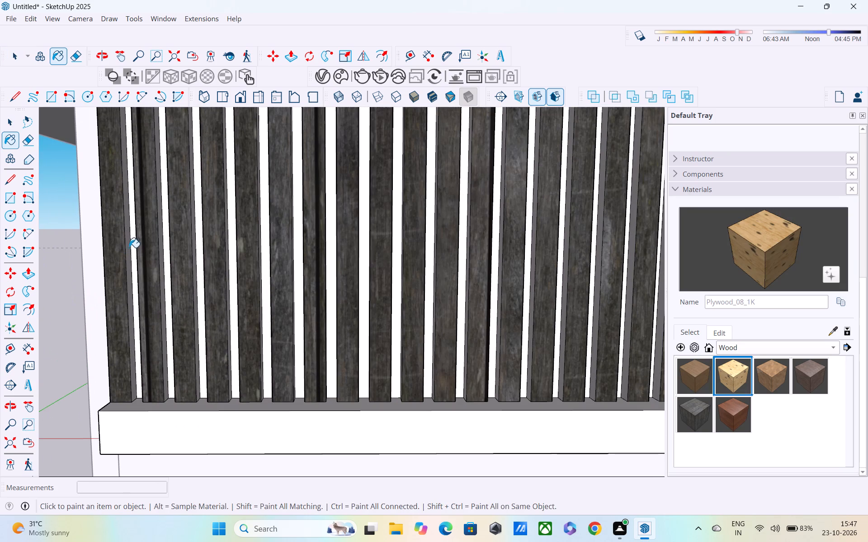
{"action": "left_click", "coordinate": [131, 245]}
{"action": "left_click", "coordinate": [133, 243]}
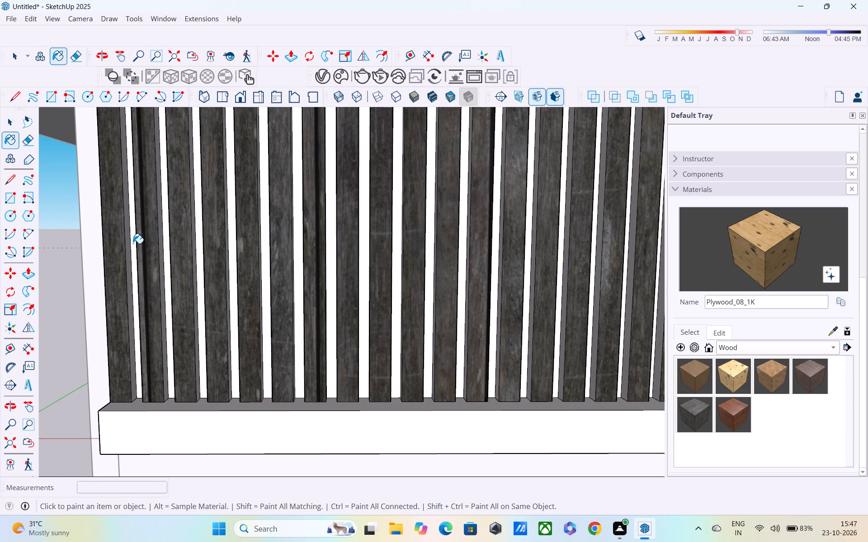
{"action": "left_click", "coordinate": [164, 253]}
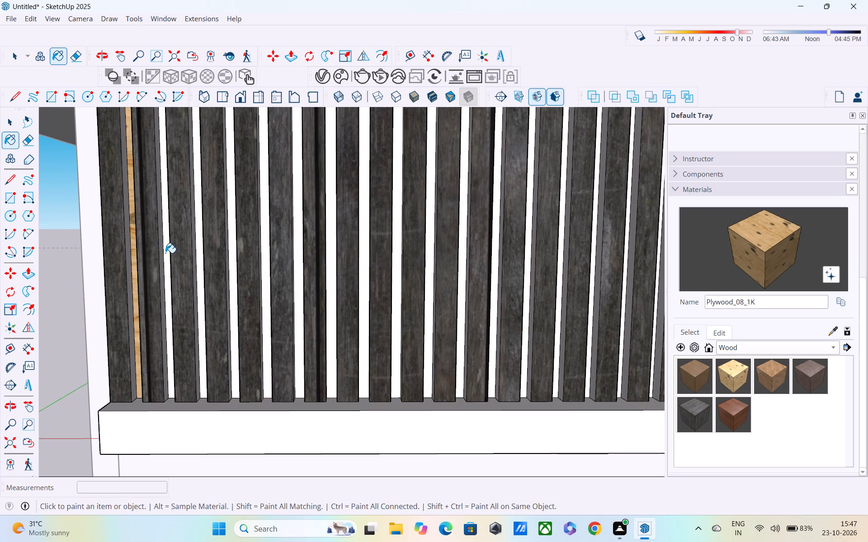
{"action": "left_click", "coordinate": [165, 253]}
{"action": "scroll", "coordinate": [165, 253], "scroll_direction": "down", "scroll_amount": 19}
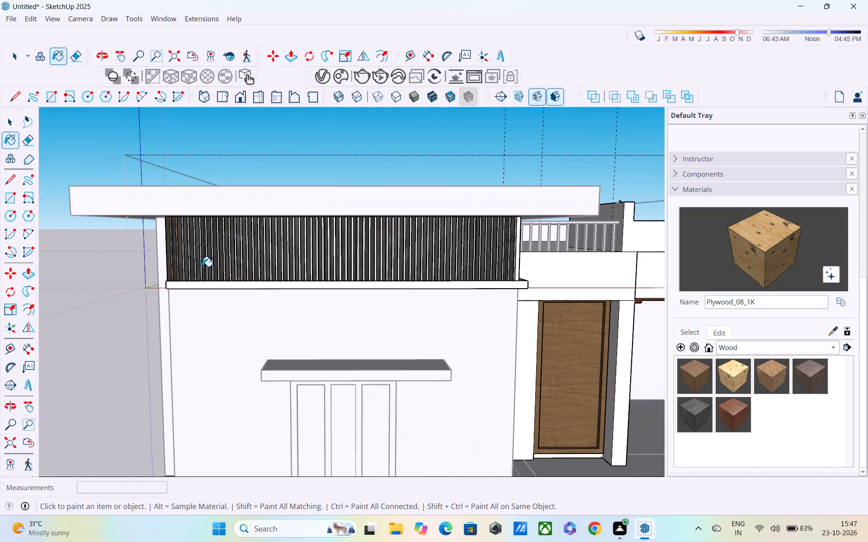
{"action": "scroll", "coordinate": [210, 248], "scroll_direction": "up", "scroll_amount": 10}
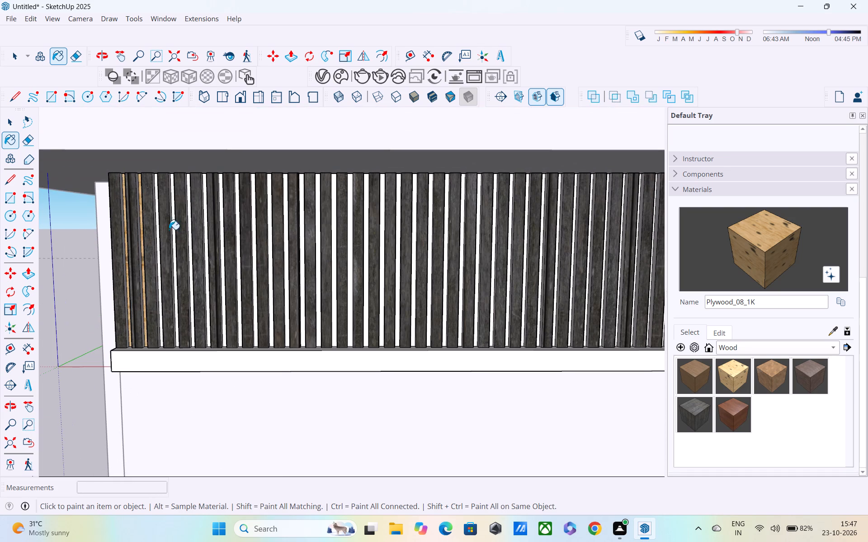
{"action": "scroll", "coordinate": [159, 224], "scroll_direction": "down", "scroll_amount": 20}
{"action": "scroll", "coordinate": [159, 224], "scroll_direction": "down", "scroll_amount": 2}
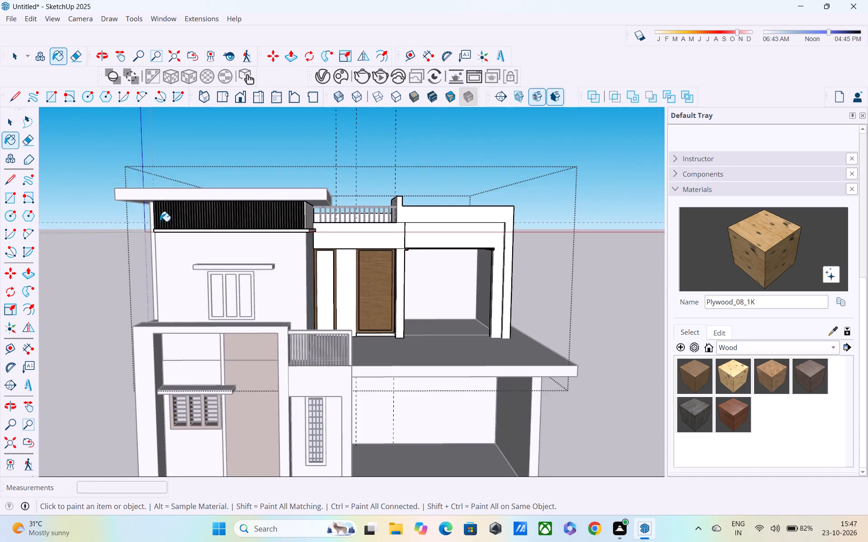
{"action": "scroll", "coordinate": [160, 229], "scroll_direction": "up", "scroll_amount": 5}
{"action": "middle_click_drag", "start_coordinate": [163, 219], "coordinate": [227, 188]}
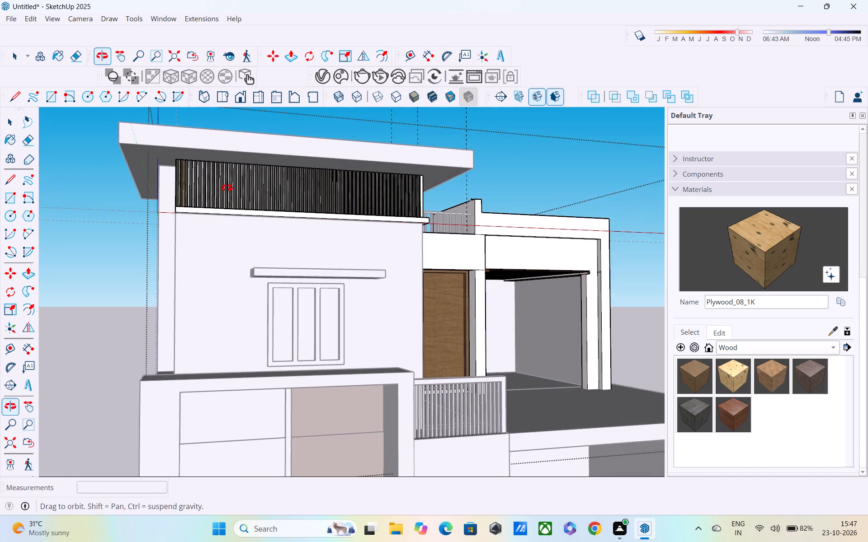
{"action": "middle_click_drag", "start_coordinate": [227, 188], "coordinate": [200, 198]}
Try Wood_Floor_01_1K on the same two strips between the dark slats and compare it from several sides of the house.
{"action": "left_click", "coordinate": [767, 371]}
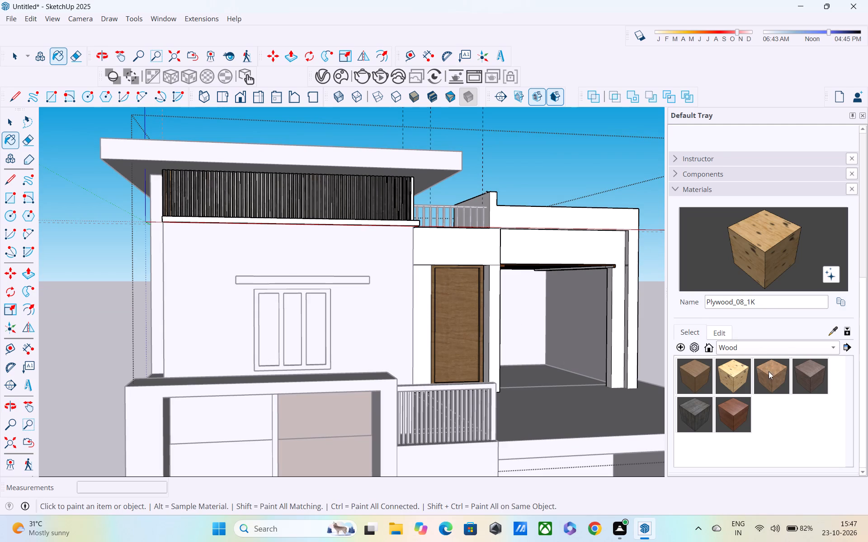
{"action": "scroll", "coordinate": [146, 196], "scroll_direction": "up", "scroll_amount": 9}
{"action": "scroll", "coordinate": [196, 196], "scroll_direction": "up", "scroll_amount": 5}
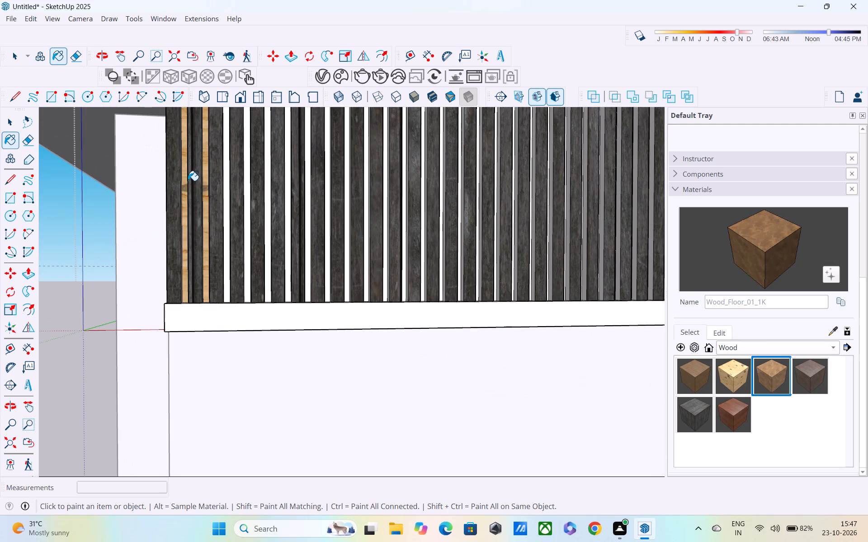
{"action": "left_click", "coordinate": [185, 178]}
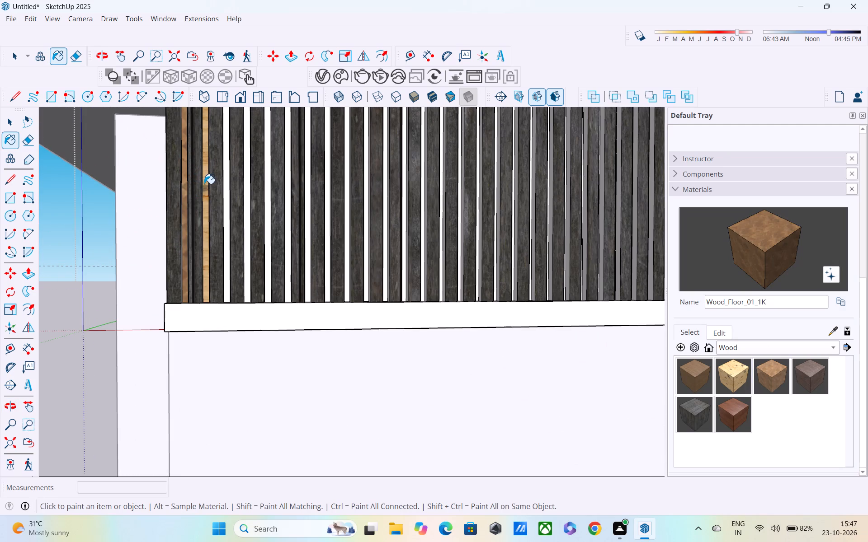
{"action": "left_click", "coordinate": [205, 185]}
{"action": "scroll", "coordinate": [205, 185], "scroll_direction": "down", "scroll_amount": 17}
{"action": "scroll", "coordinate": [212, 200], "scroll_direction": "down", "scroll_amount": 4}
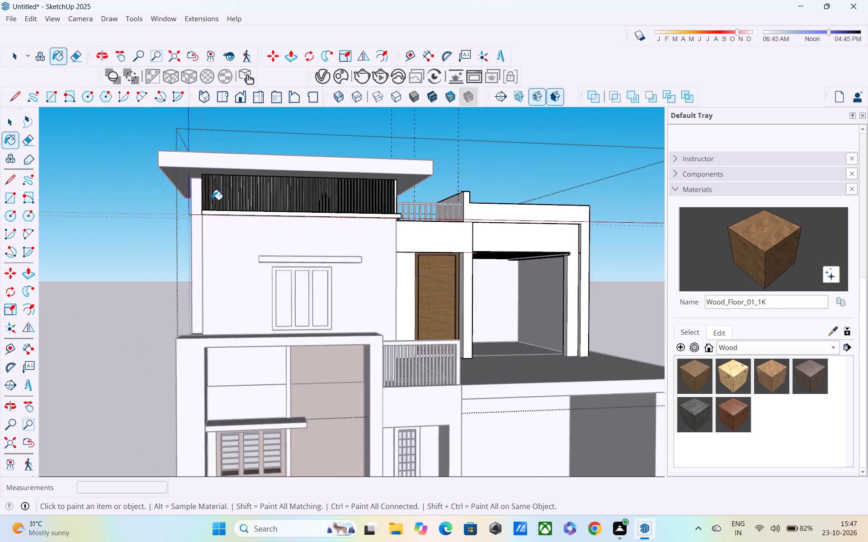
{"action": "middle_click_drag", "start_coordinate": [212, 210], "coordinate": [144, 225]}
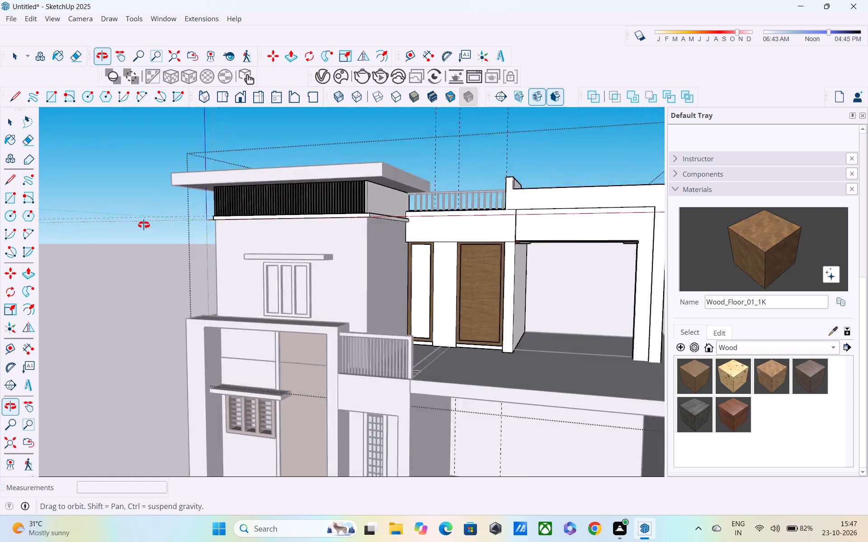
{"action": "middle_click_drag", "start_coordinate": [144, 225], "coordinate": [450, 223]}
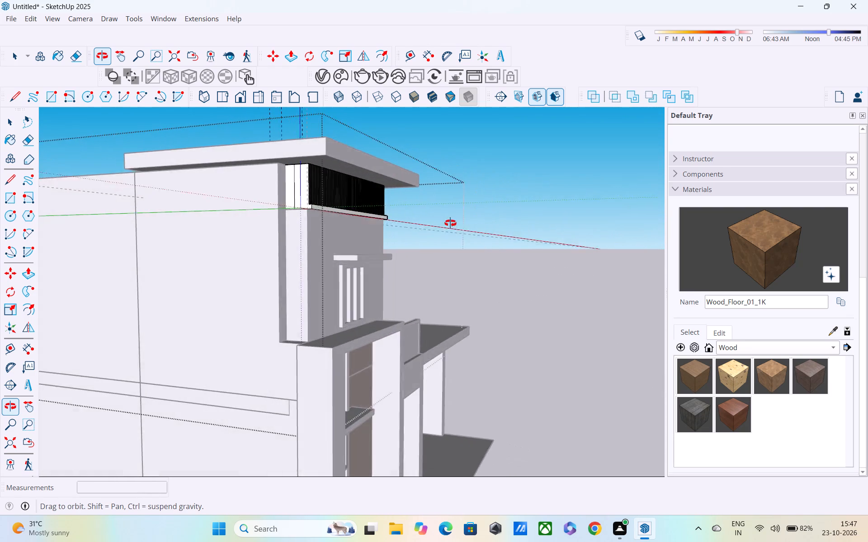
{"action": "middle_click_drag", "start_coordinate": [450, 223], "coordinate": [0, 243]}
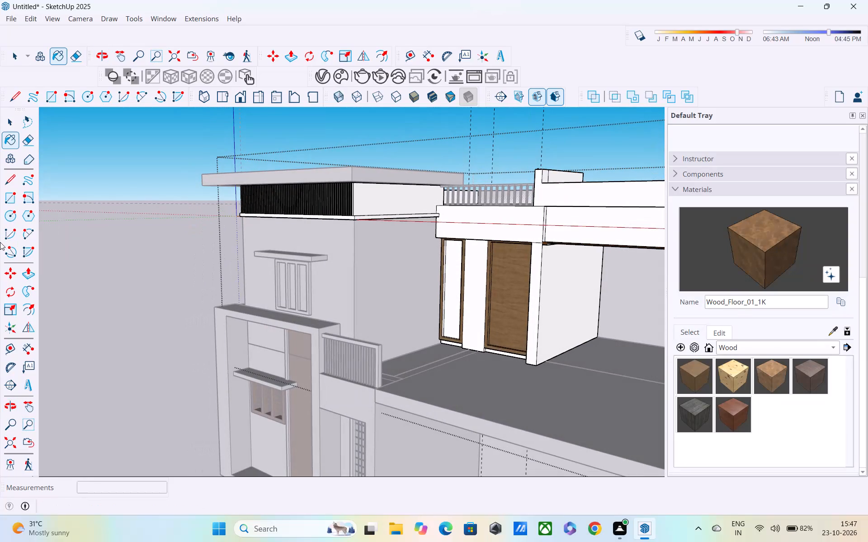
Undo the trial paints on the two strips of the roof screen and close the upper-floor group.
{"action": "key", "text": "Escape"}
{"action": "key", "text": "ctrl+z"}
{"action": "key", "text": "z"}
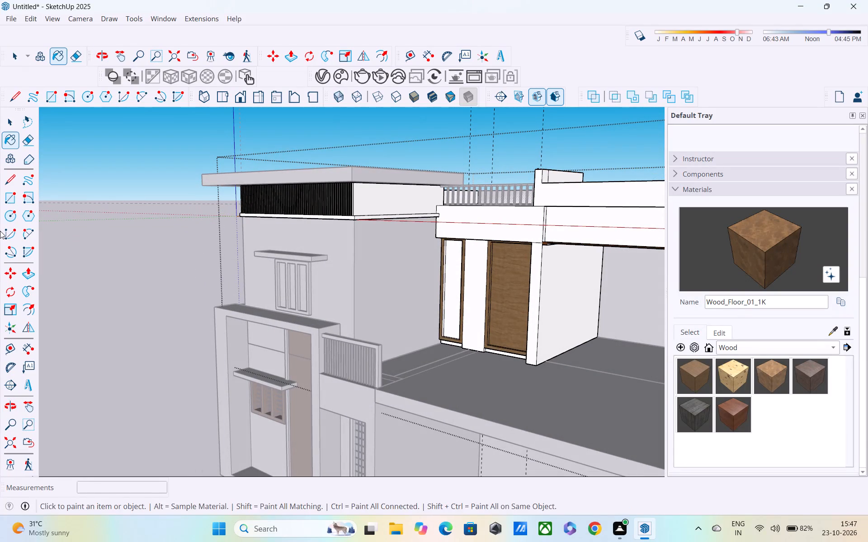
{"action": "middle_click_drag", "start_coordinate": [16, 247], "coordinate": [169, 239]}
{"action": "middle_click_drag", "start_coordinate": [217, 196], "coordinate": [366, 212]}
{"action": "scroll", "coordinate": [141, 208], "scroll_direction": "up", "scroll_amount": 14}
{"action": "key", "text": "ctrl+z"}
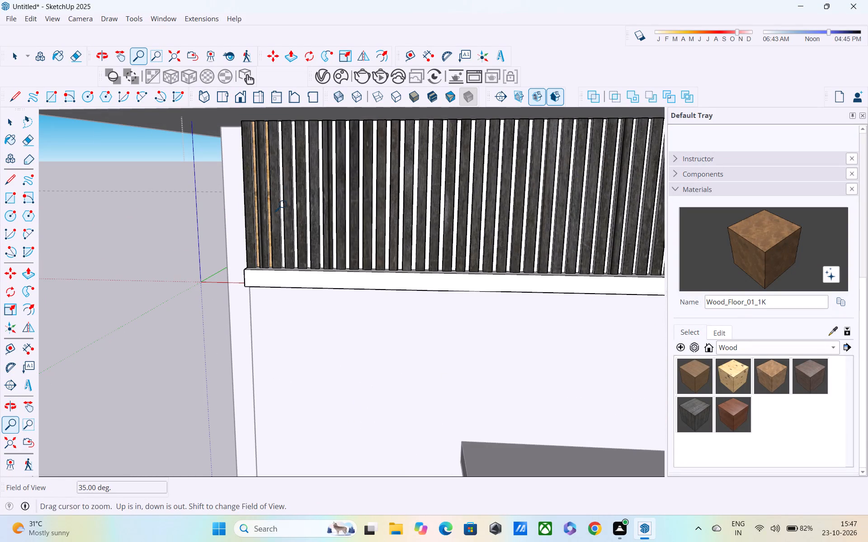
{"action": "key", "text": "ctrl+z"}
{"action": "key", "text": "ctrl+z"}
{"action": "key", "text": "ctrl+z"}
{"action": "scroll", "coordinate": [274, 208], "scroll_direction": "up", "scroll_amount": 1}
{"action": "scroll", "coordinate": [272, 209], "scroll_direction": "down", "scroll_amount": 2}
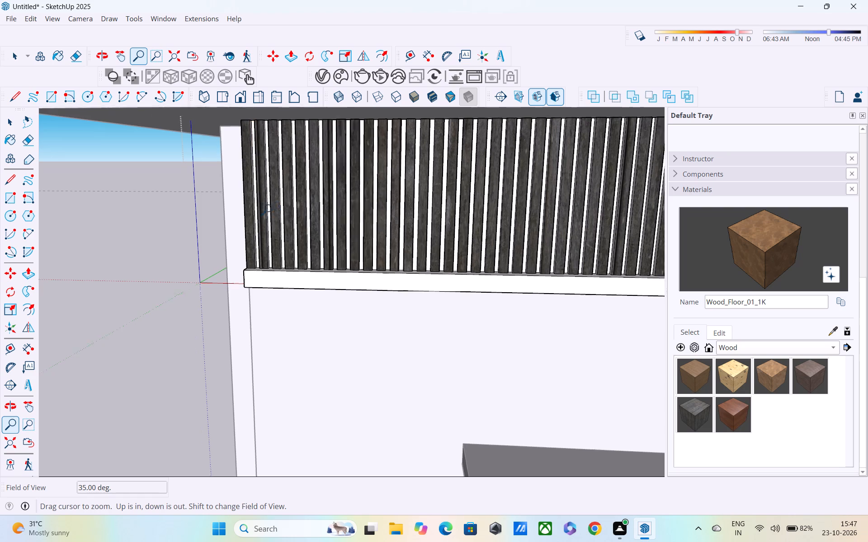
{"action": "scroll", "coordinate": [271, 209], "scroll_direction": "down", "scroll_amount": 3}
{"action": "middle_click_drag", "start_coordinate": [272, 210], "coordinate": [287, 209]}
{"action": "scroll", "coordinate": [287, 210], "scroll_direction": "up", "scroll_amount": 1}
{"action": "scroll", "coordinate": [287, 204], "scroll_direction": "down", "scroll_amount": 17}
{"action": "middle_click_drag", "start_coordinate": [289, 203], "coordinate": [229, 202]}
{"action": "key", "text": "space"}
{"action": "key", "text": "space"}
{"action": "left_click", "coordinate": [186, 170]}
Examine the whole front facade, from the roof screen and upper window down to the brick panel and ground-floor windows.
{"action": "middle_click_drag", "start_coordinate": [186, 175], "coordinate": [222, 158]}
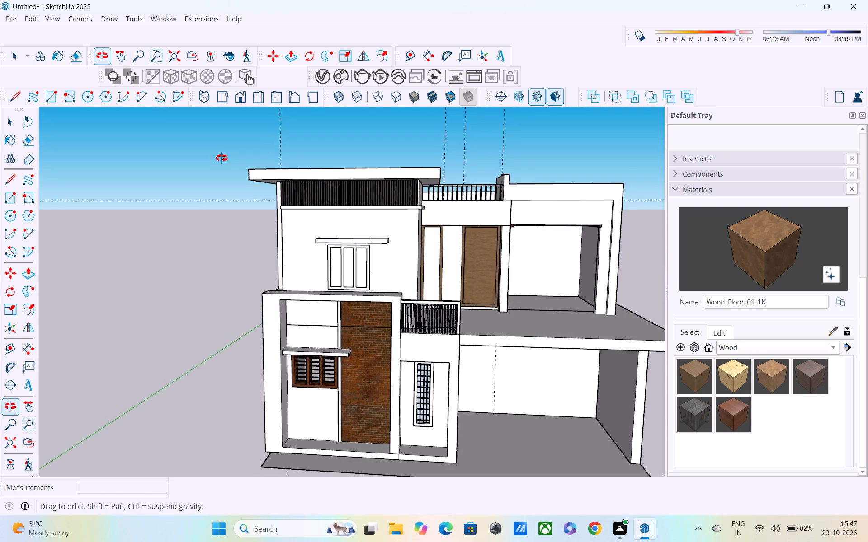
{"action": "middle_click_drag", "start_coordinate": [222, 158], "coordinate": [181, 168]}
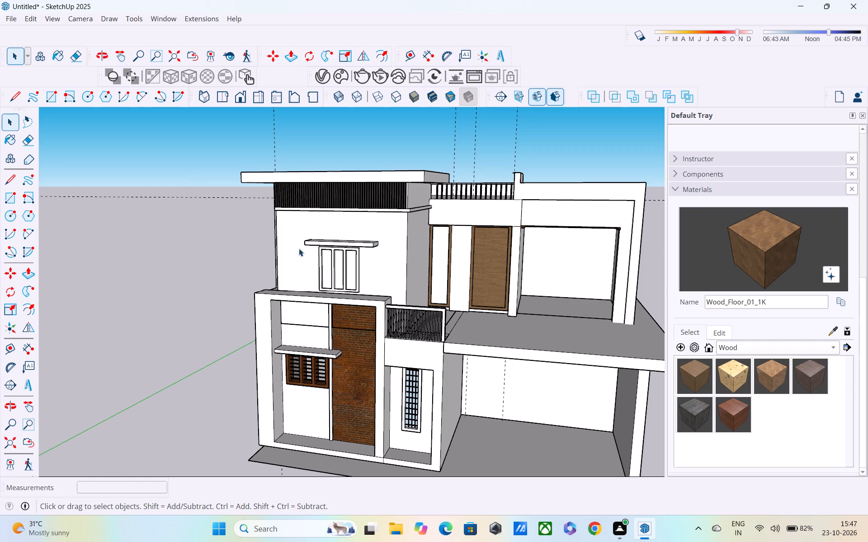
{"action": "middle_click_drag", "start_coordinate": [388, 359], "coordinate": [388, 267]}
{"action": "scroll", "coordinate": [387, 369], "scroll_direction": "up", "scroll_amount": 3}
{"action": "middle_click_drag", "start_coordinate": [356, 362], "coordinate": [476, 392]}
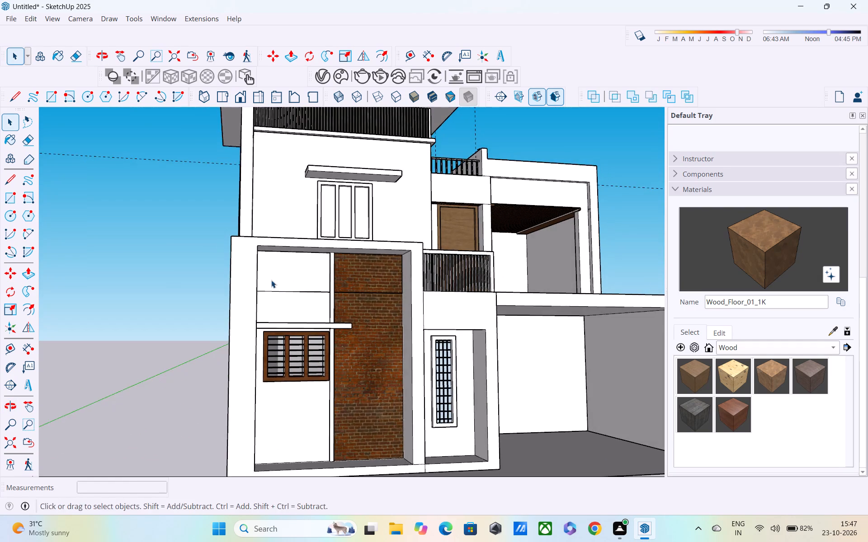
{"action": "scroll", "coordinate": [269, 270], "scroll_direction": "up", "scroll_amount": 2}
{"action": "middle_click_drag", "start_coordinate": [280, 234], "coordinate": [308, 315]}
{"action": "scroll", "coordinate": [308, 215], "scroll_direction": "up", "scroll_amount": 3}
{"action": "middle_click_drag", "start_coordinate": [311, 211], "coordinate": [302, 173]}
{"action": "scroll", "coordinate": [311, 211], "scroll_direction": "up", "scroll_amount": 1}
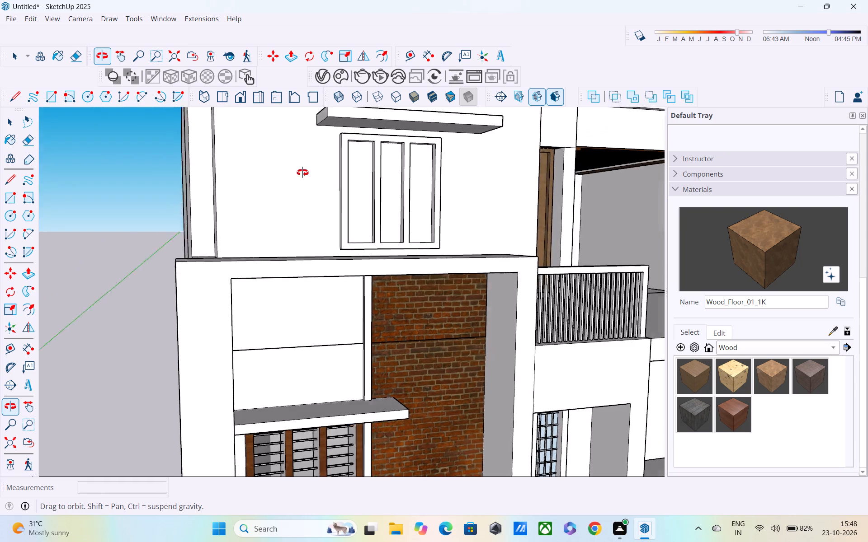
{"action": "middle_click_drag", "start_coordinate": [302, 173], "coordinate": [252, 170]}
{"action": "scroll", "coordinate": [275, 156], "scroll_direction": "down", "scroll_amount": 3}
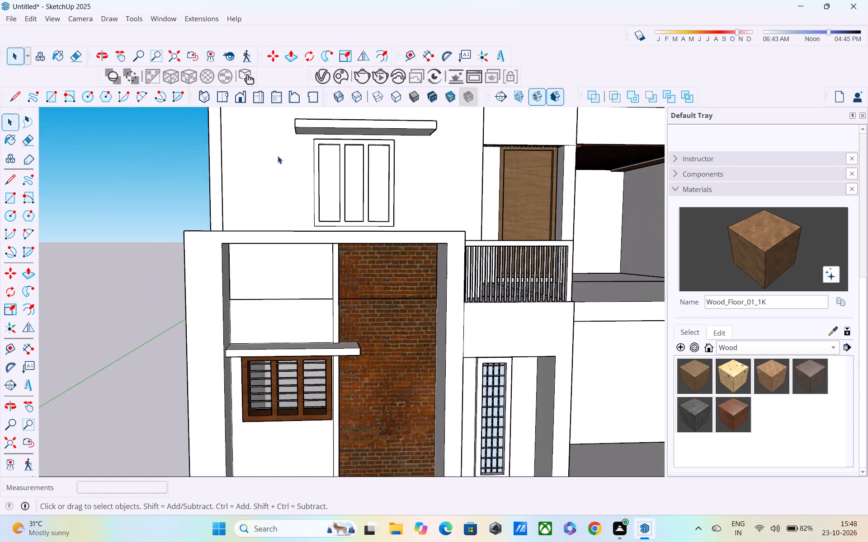
{"action": "scroll", "coordinate": [281, 153], "scroll_direction": "down", "scroll_amount": 2}
{"action": "middle_click_drag", "start_coordinate": [330, 328], "coordinate": [328, 297]}
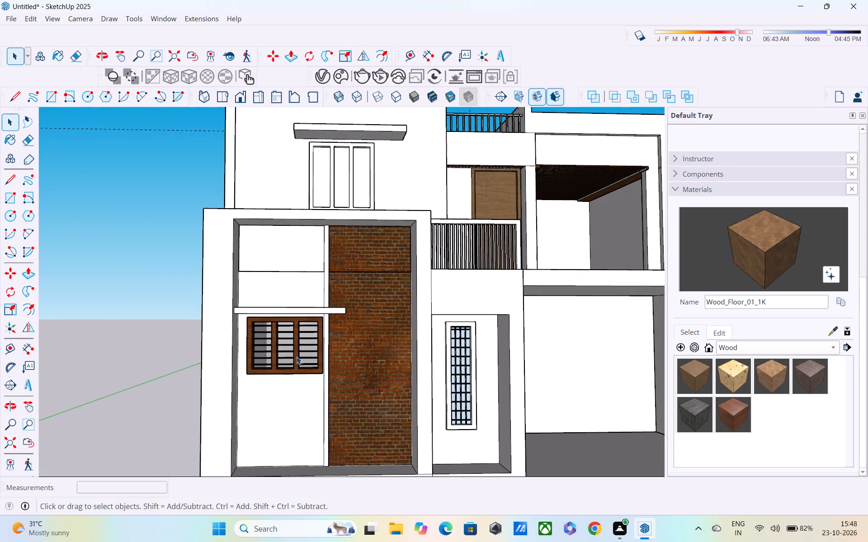
Open the upper-floor group and place a vertical guide 2" outside the front window frame's edge, on the side away from the balcony.
{"action": "middle_click_drag", "start_coordinate": [295, 352], "coordinate": [299, 478], "text": "shift"}
{"action": "left_click", "coordinate": [272, 301]}
{"action": "double_click", "coordinate": [272, 301]}
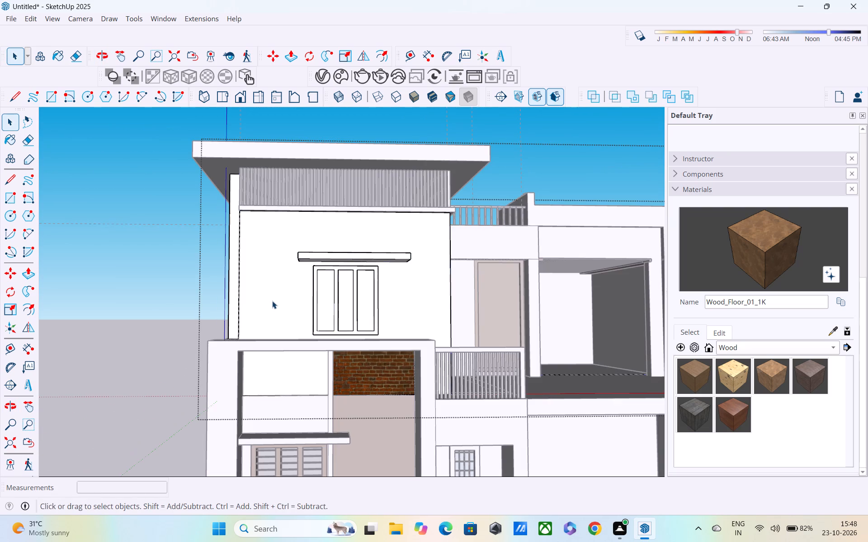
{"action": "left_click", "coordinate": [151, 232]}
{"action": "double_click", "coordinate": [264, 283]}
{"action": "key", "text": "l"}
{"action": "scroll", "coordinate": [343, 263], "scroll_direction": "up", "scroll_amount": 2}
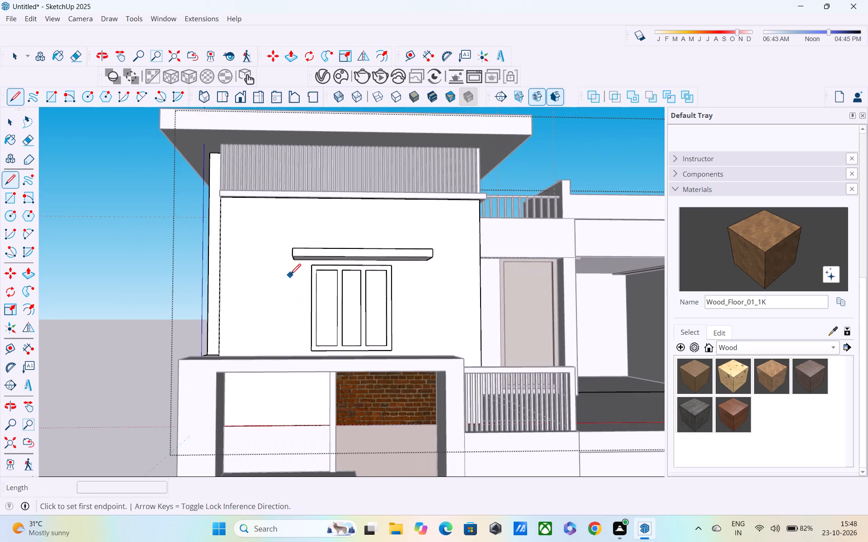
{"action": "scroll", "coordinate": [302, 276], "scroll_direction": "up", "scroll_amount": 4}
{"action": "middle_click_drag", "start_coordinate": [304, 279], "coordinate": [344, 310]}
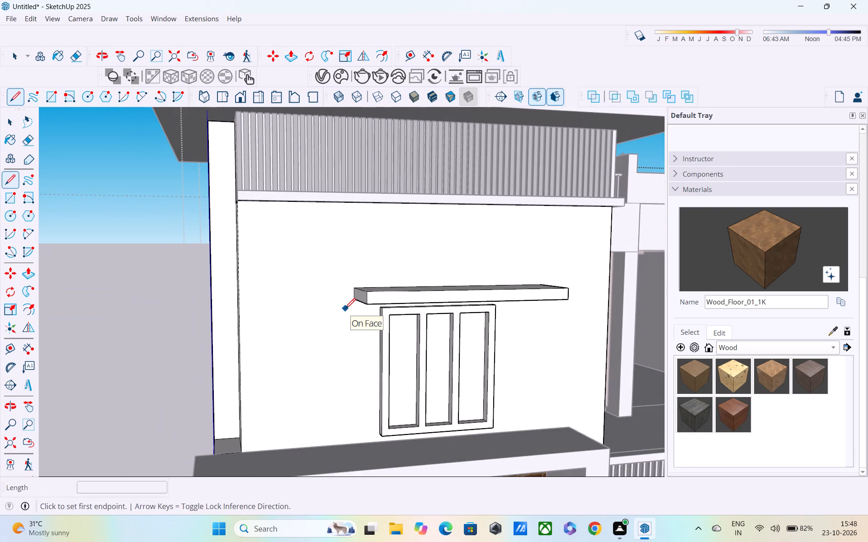
{"action": "key", "text": "t"}
{"action": "scroll", "coordinate": [381, 340], "scroll_direction": "up", "scroll_amount": 3}
{"action": "middle_click_drag", "start_coordinate": [377, 334], "coordinate": [392, 311]}
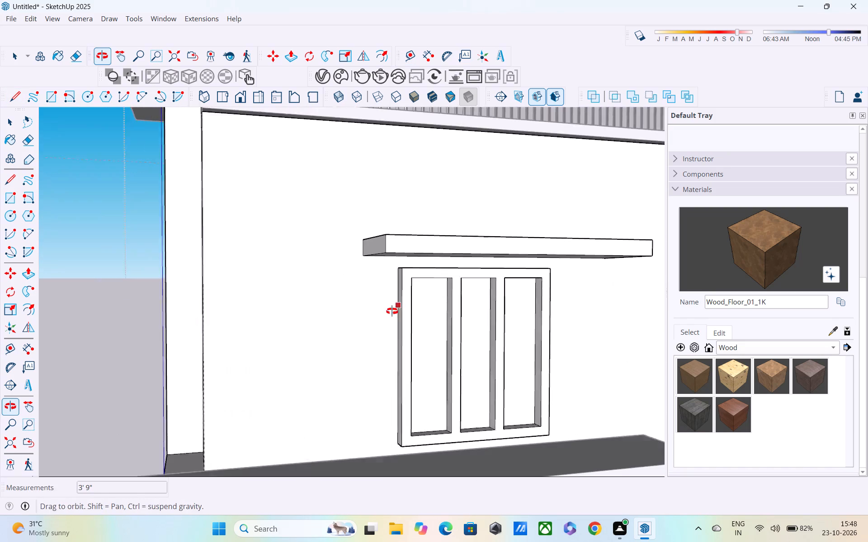
{"action": "middle_click_drag", "start_coordinate": [392, 311], "coordinate": [394, 309]}
{"action": "scroll", "coordinate": [405, 304], "scroll_direction": "up", "scroll_amount": 2}
{"action": "left_click", "coordinate": [416, 309]}
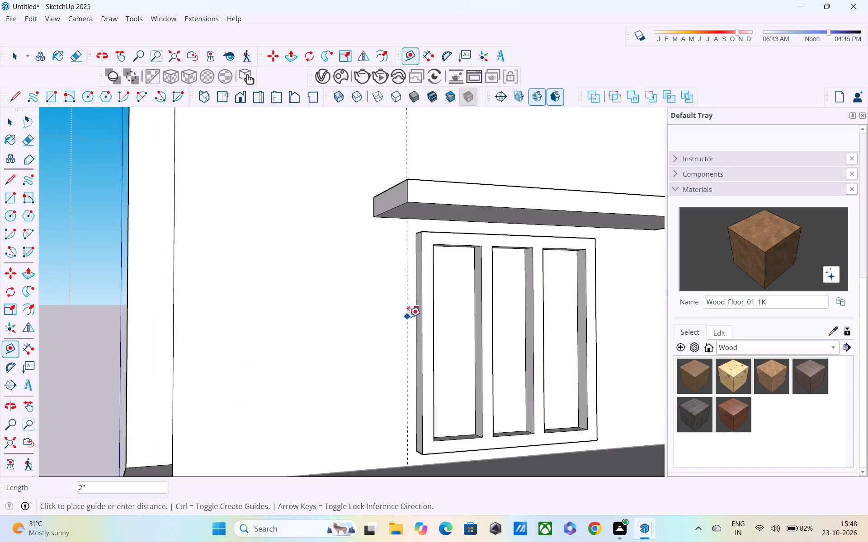
{"action": "left_click", "coordinate": [409, 317]}
Place a second vertical guide on the front wall, 2" farther out from the first guide.
{"action": "scroll", "coordinate": [407, 313], "scroll_direction": "up", "scroll_amount": 1}
{"action": "middle_click_drag", "start_coordinate": [406, 313], "coordinate": [359, 341]}
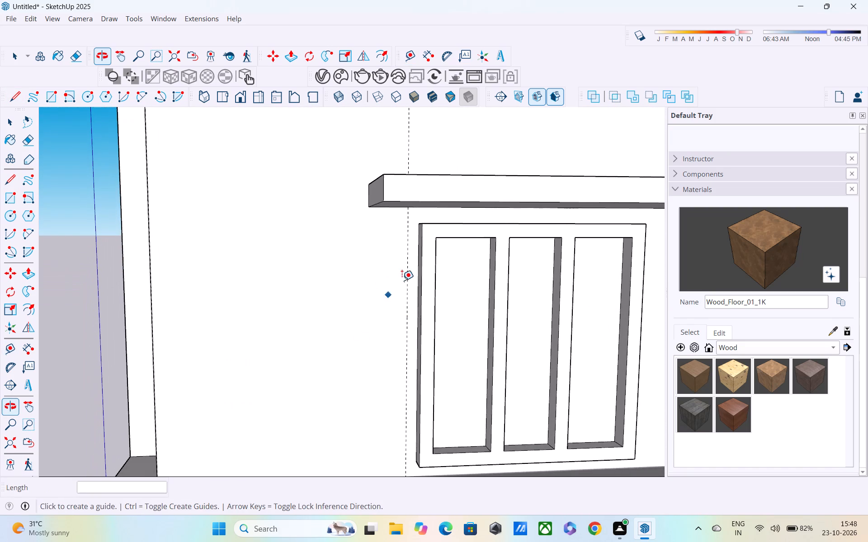
{"action": "left_click", "coordinate": [410, 281]}
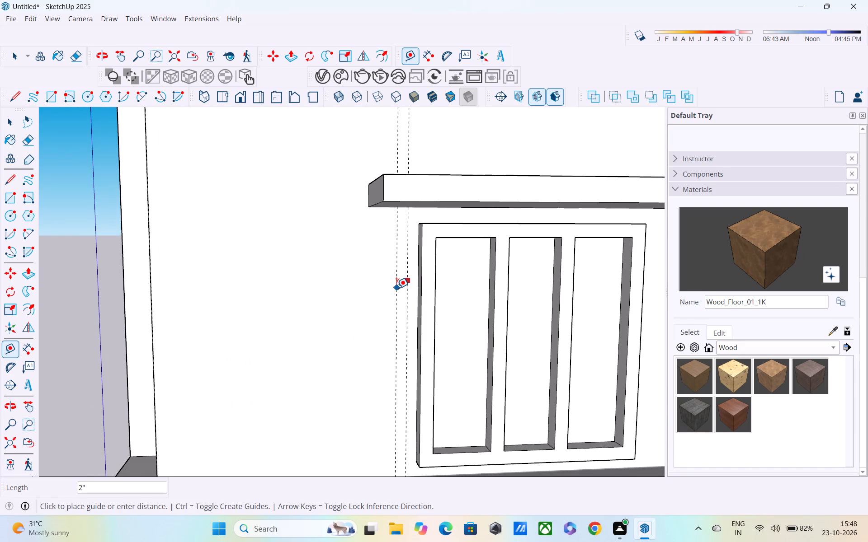
{"action": "left_click", "coordinate": [396, 288]}
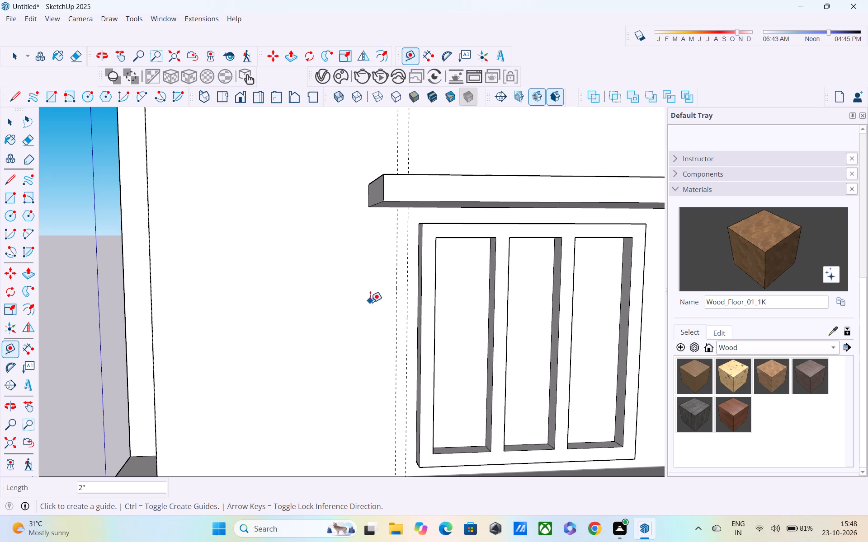
Outline a 2" wide, 4' 3" tall vertical strip between the two guides, from the ledge up to the underside of the window shade.
{"action": "key", "text": "l"}
{"action": "scroll", "coordinate": [369, 303], "scroll_direction": "down", "scroll_amount": 6}
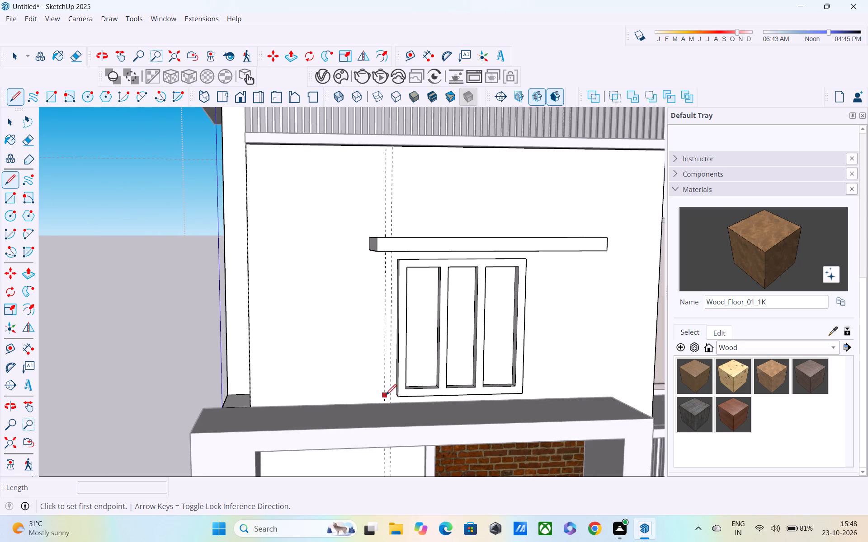
{"action": "scroll", "coordinate": [384, 391], "scroll_direction": "down", "scroll_amount": 3}
{"action": "left_click", "coordinate": [385, 398]}
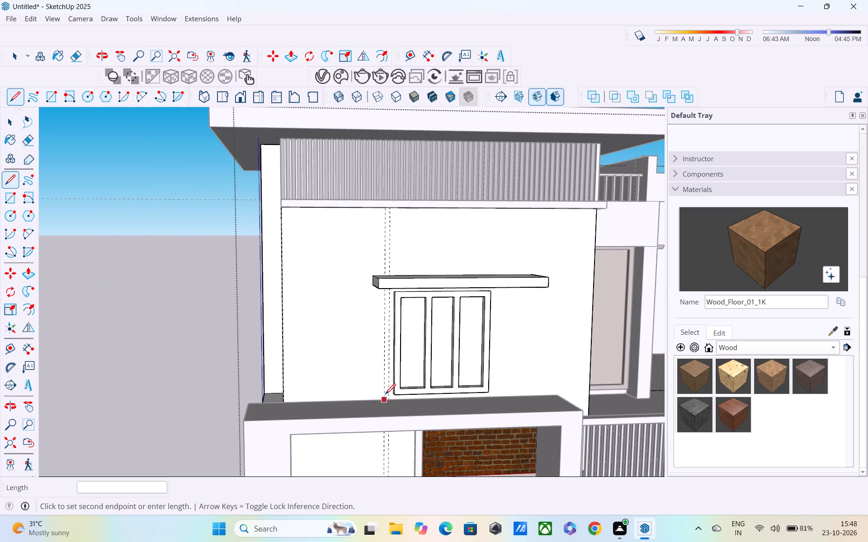
{"action": "middle_click_drag", "start_coordinate": [380, 291], "coordinate": [349, 238]}
{"action": "scroll", "coordinate": [358, 252], "scroll_direction": "up", "scroll_amount": 4}
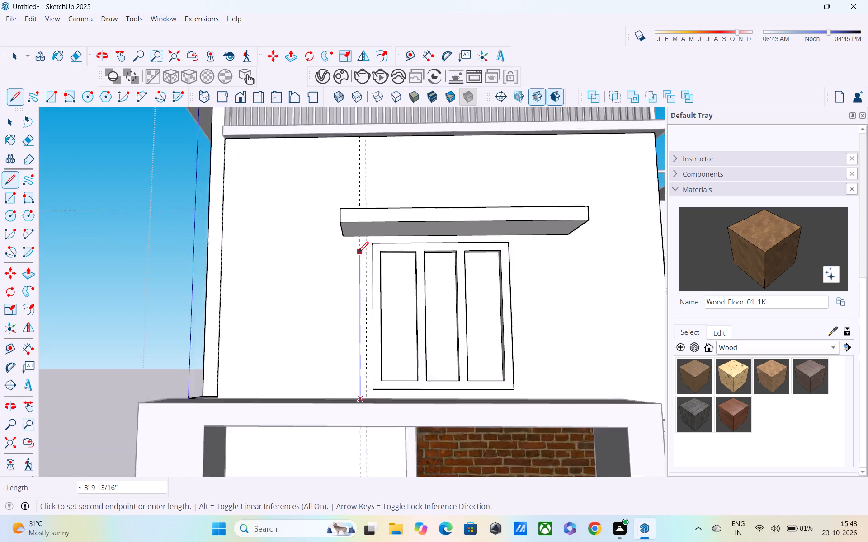
{"action": "scroll", "coordinate": [359, 252], "scroll_direction": "up", "scroll_amount": 4}
{"action": "middle_click_drag", "start_coordinate": [355, 251], "coordinate": [239, 316], "text": "shift"}
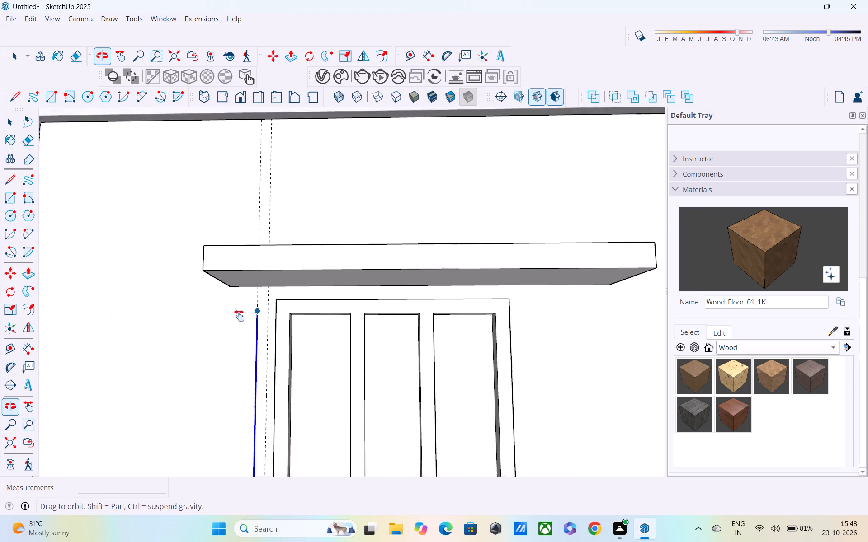
{"action": "middle_click_drag", "start_coordinate": [239, 316], "coordinate": [228, 319], "text": "shift"}
{"action": "scroll", "coordinate": [234, 304], "scroll_direction": "up", "scroll_amount": 3}
{"action": "left_click", "coordinate": [234, 290]}
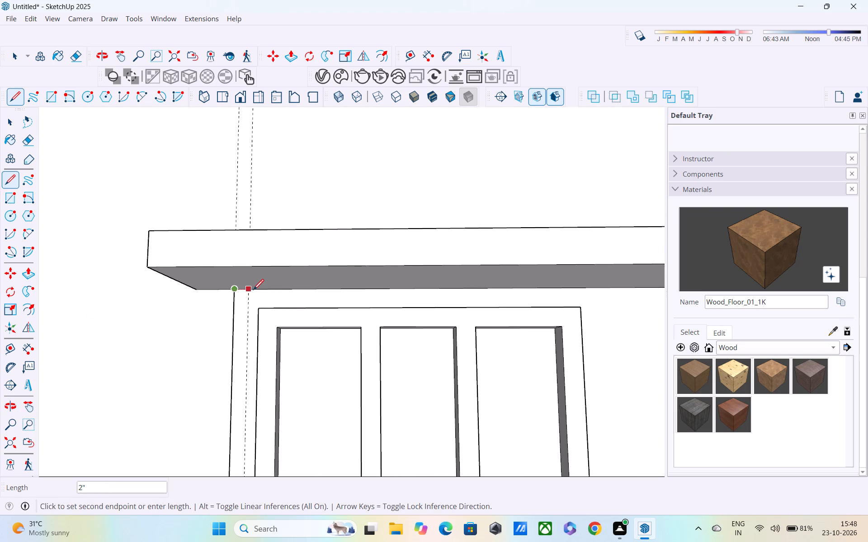
{"action": "left_click", "coordinate": [251, 291]}
{"action": "middle_click_drag", "start_coordinate": [251, 322], "coordinate": [258, 257]}
{"action": "scroll", "coordinate": [259, 273], "scroll_direction": "down", "scroll_amount": 4}
{"action": "middle_click_drag", "start_coordinate": [263, 307], "coordinate": [263, 308]}
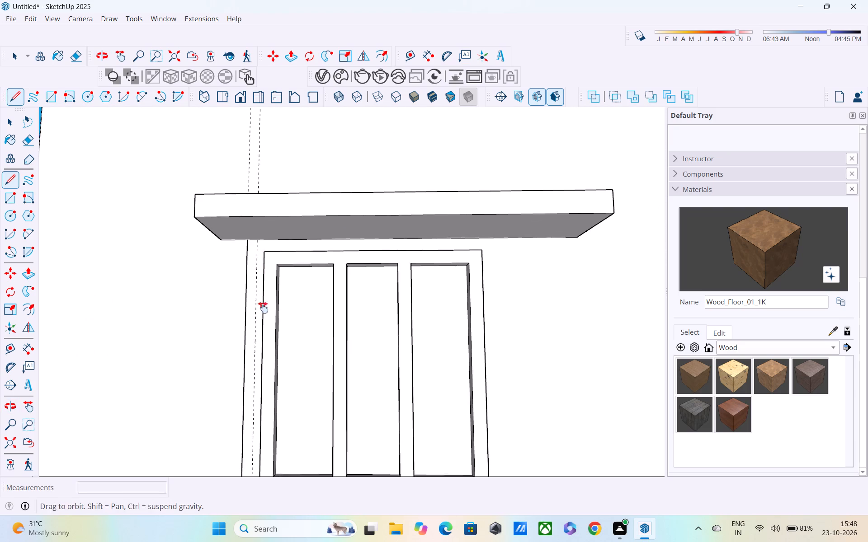
{"action": "middle_click_drag", "start_coordinate": [263, 308], "coordinate": [256, 285]}
{"action": "left_click", "coordinate": [253, 223]}
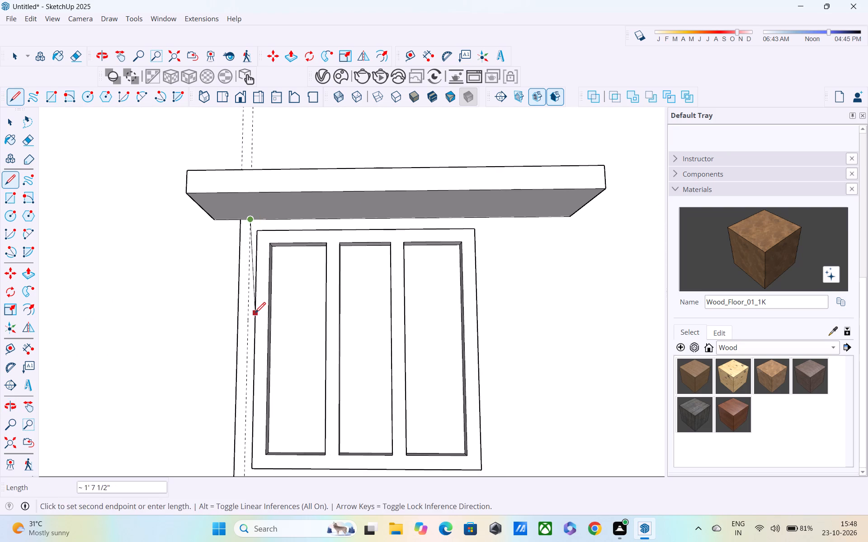
{"action": "middle_click_drag", "start_coordinate": [255, 314], "coordinate": [264, 237]}
{"action": "middle_click_drag", "start_coordinate": [245, 349], "coordinate": [259, 246]}
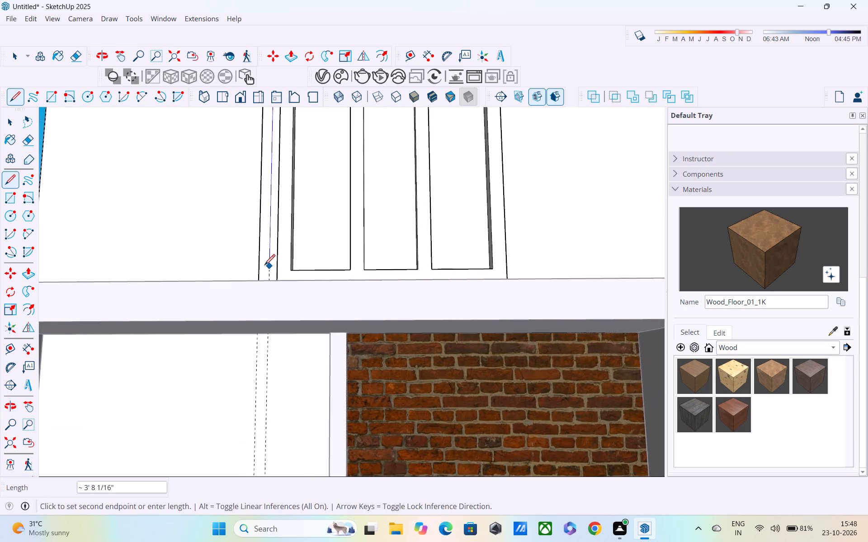
{"action": "middle_click_drag", "start_coordinate": [264, 267], "coordinate": [268, 347]}
{"action": "scroll", "coordinate": [268, 300], "scroll_direction": "up", "scroll_amount": 3}
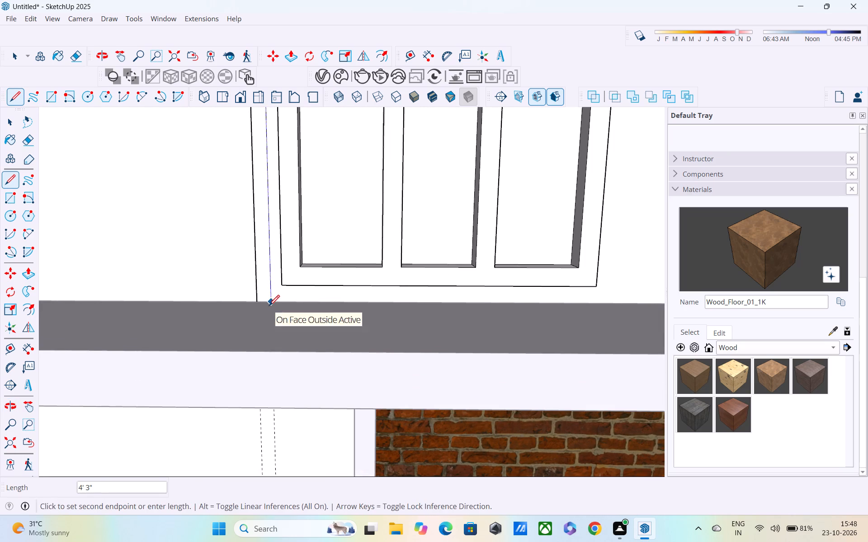
{"action": "left_click", "coordinate": [269, 307]}
{"action": "left_click", "coordinate": [252, 307]}
Outline a matching 2" wide, 2' 5" tall strip between the guides, from the top of the window shade to the band under the roof screen.
{"action": "scroll", "coordinate": [254, 293], "scroll_direction": "down", "scroll_amount": 2}
{"action": "middle_click_drag", "start_coordinate": [255, 285], "coordinate": [277, 373], "text": "shift"}
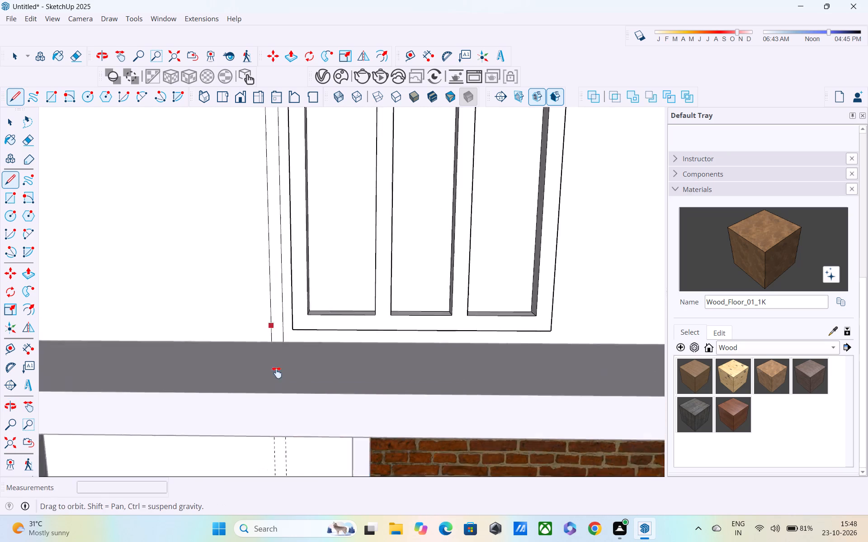
{"action": "middle_click_drag", "start_coordinate": [277, 373], "coordinate": [288, 493], "text": "shift"}
{"action": "middle_click_drag", "start_coordinate": [276, 304], "coordinate": [285, 490]}
{"action": "scroll", "coordinate": [285, 490], "scroll_direction": "down", "scroll_amount": 1, "text": "shift"}
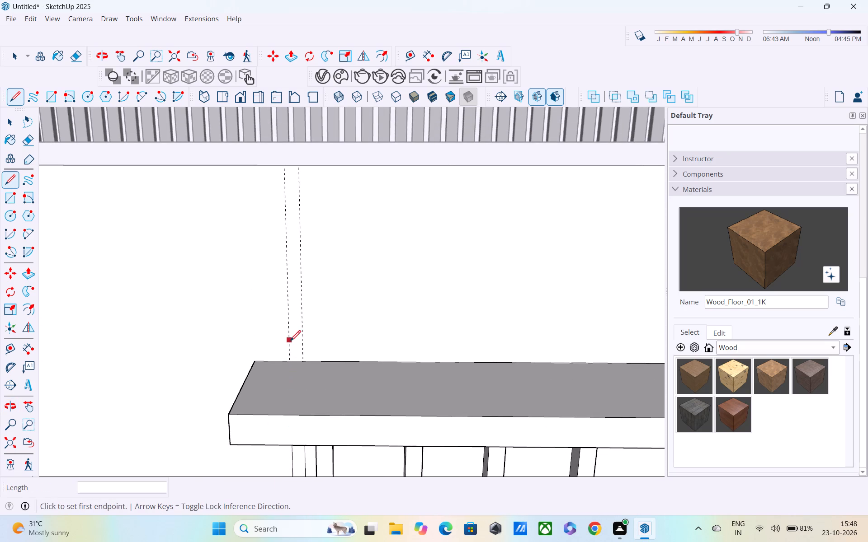
{"action": "left_click", "coordinate": [291, 360]}
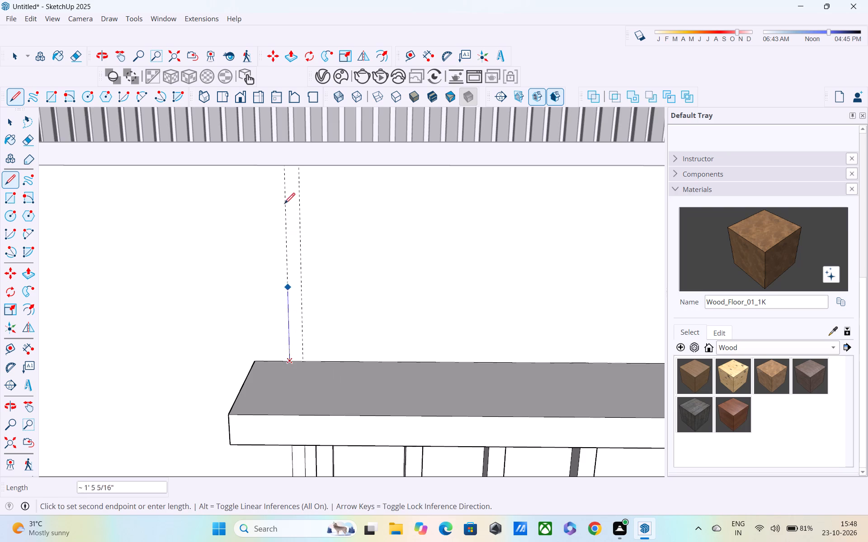
{"action": "middle_click_drag", "start_coordinate": [285, 173], "coordinate": [281, 140]}
{"action": "middle_click_drag", "start_coordinate": [282, 192], "coordinate": [293, 349], "text": "shift"}
{"action": "middle_click_drag", "start_coordinate": [287, 333], "coordinate": [316, 210]}
{"action": "scroll", "coordinate": [287, 340], "scroll_direction": "up", "scroll_amount": 3}
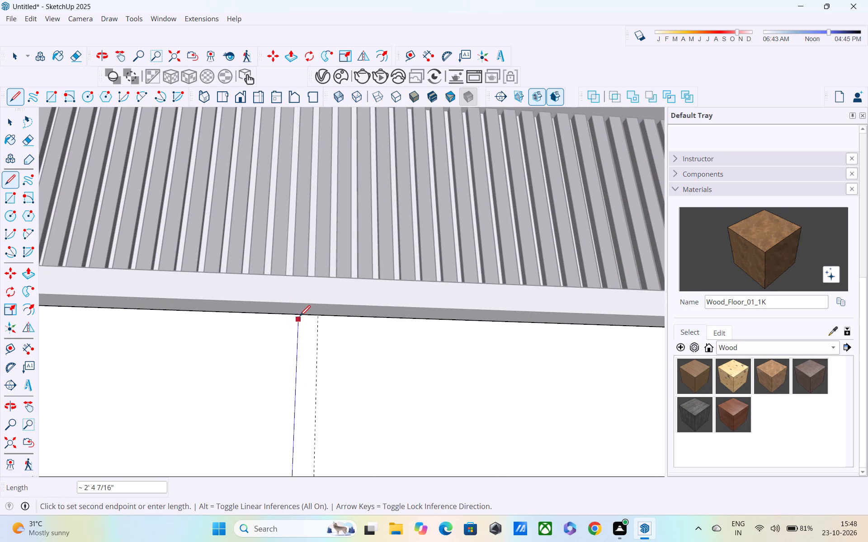
{"action": "left_click", "coordinate": [300, 316]}
{"action": "left_click", "coordinate": [316, 319]}
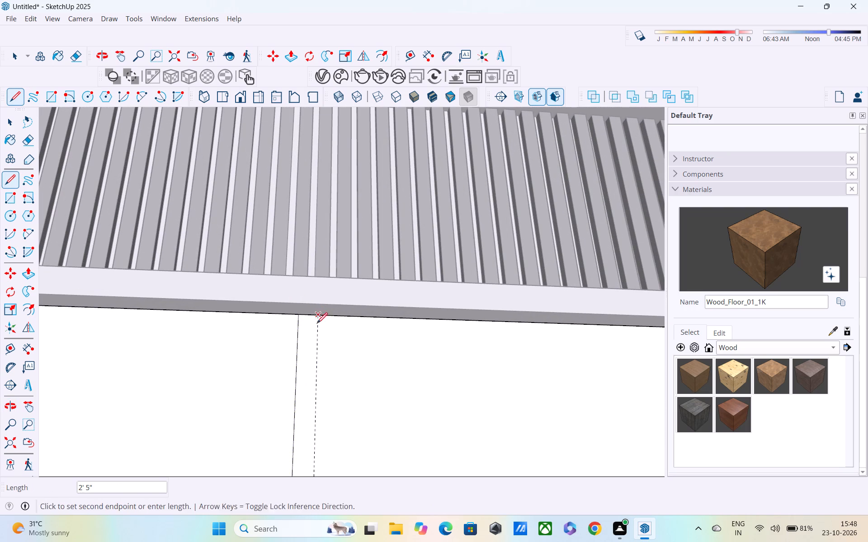
{"action": "middle_click_drag", "start_coordinate": [313, 375], "coordinate": [300, 243]}
{"action": "middle_click_drag", "start_coordinate": [300, 317], "coordinate": [297, 236]}
{"action": "middle_click_drag", "start_coordinate": [296, 253], "coordinate": [295, 311]}
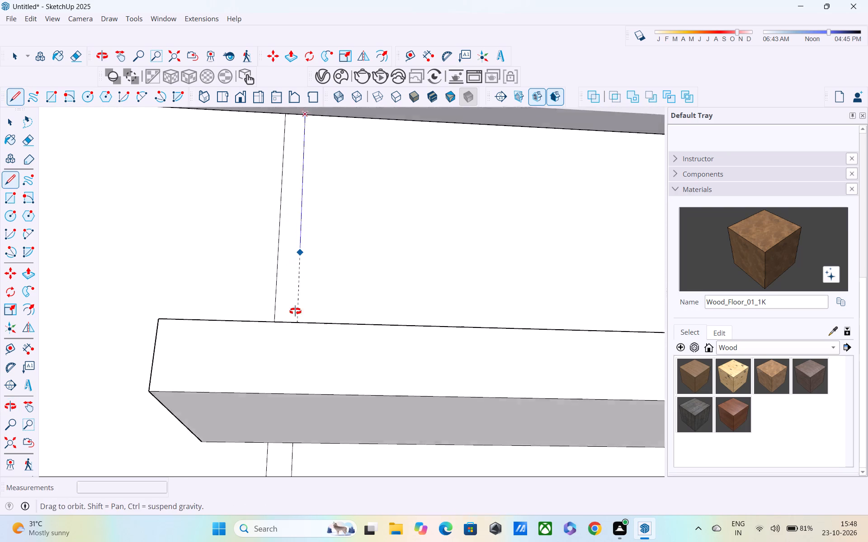
{"action": "middle_click_drag", "start_coordinate": [295, 311], "coordinate": [294, 418]}
{"action": "scroll", "coordinate": [301, 385], "scroll_direction": "up", "scroll_amount": 3}
{"action": "left_click", "coordinate": [302, 388]}
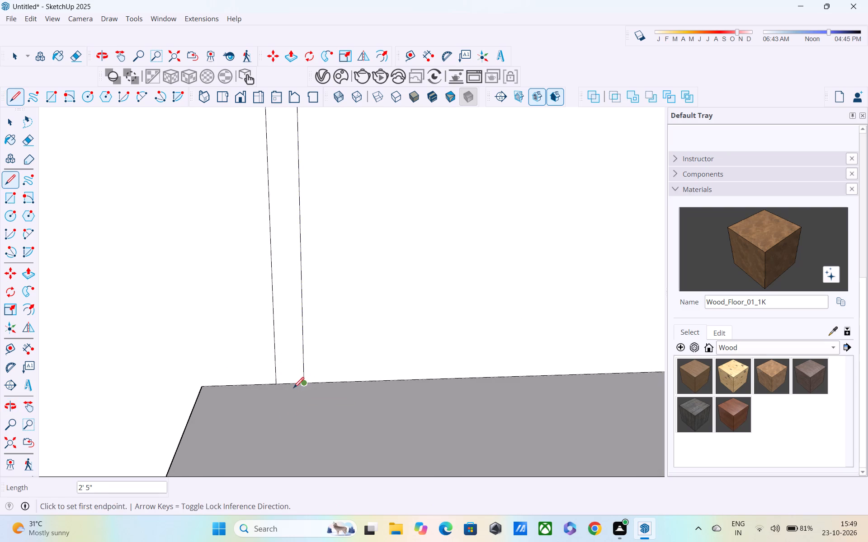
{"action": "left_click", "coordinate": [277, 384]}
Push/Pull the strip faces above and below the window shade outward by 2" each.
{"action": "scroll", "coordinate": [277, 384], "scroll_direction": "down", "scroll_amount": 12}
{"action": "key", "text": "space"}
{"action": "key", "text": "p"}
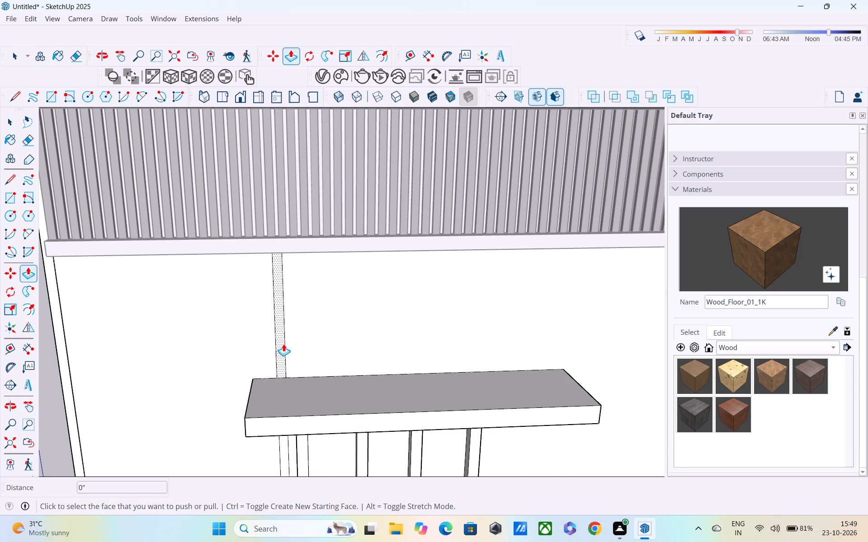
{"action": "left_click", "coordinate": [283, 342]}
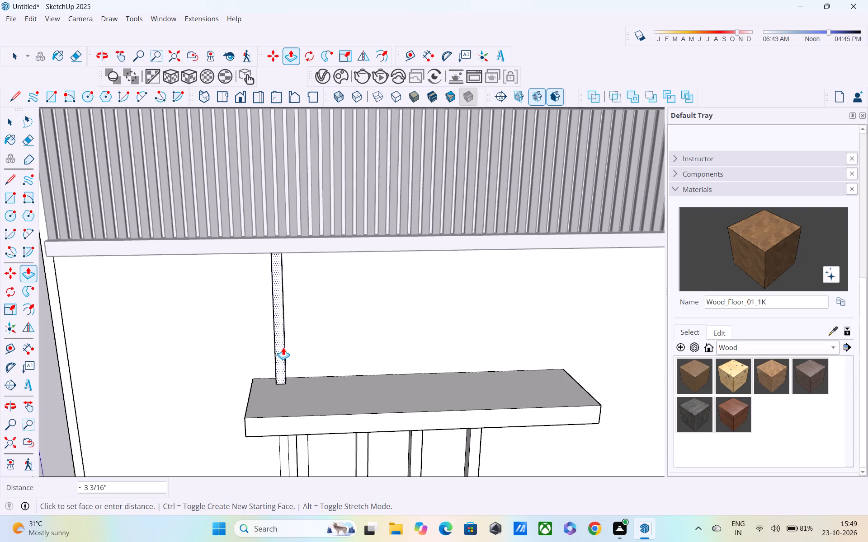
{"action": "type", "text": "2\""}
{"action": "key", "text": "Return"}
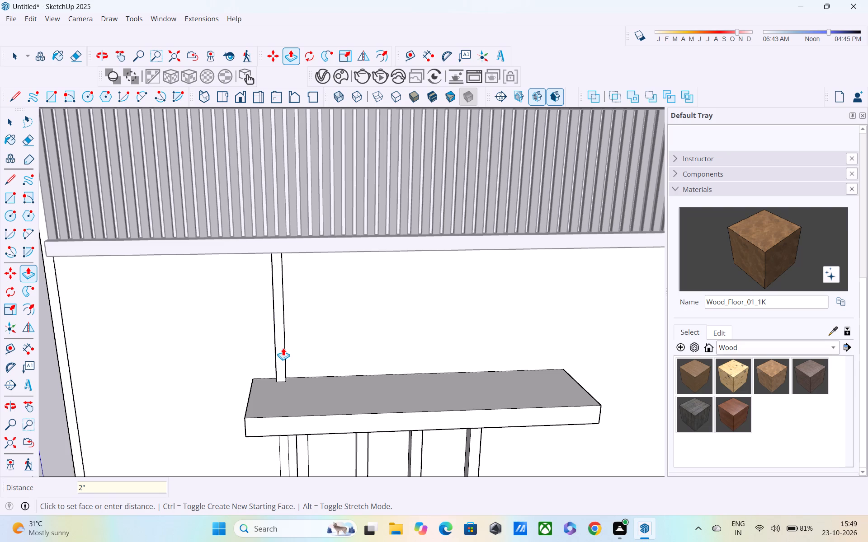
{"action": "scroll", "coordinate": [300, 375], "scroll_direction": "down", "scroll_amount": 3}
{"action": "middle_click_drag", "start_coordinate": [305, 443], "coordinate": [297, 378]}
{"action": "left_click", "coordinate": [273, 355]}
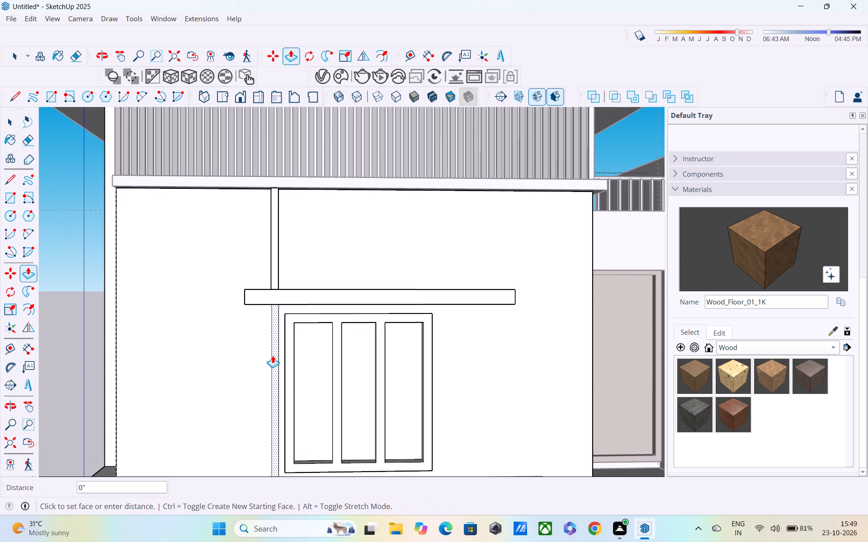
{"action": "type", "text": "2\""}
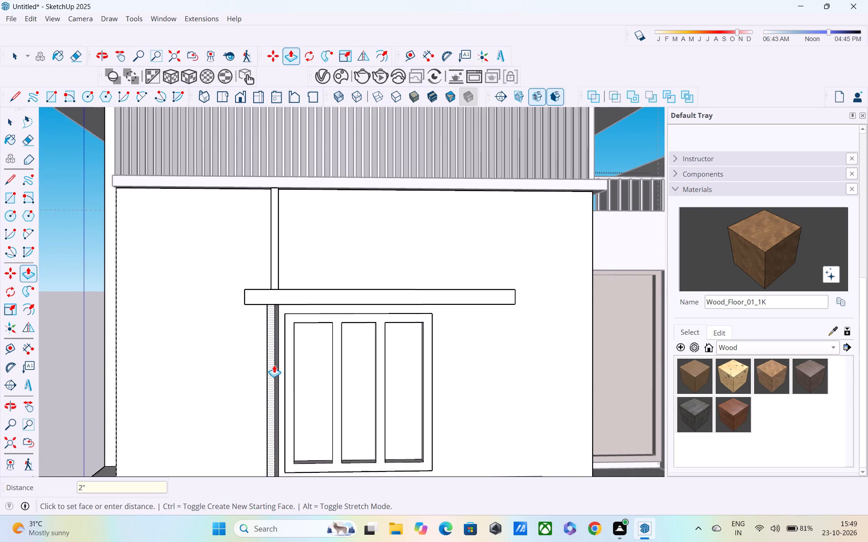
{"action": "key", "text": "Return"}
Close the upper-floor group and examine the raised vertical strip beside the window from both sides of the facade.
{"action": "middle_click_drag", "start_coordinate": [279, 365], "coordinate": [391, 352]}
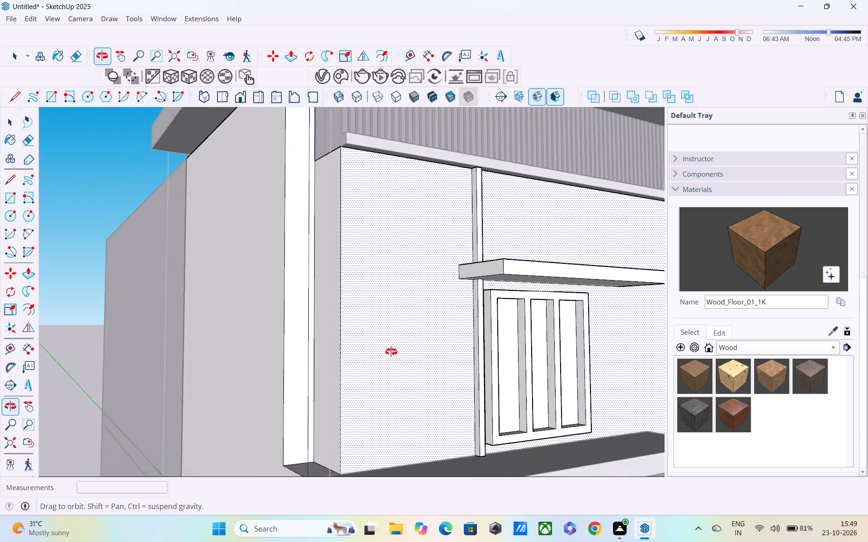
{"action": "middle_click_drag", "start_coordinate": [391, 352], "coordinate": [398, 358]}
{"action": "scroll", "coordinate": [406, 365], "scroll_direction": "down", "scroll_amount": 4}
{"action": "middle_click_drag", "start_coordinate": [398, 364], "coordinate": [317, 362]}
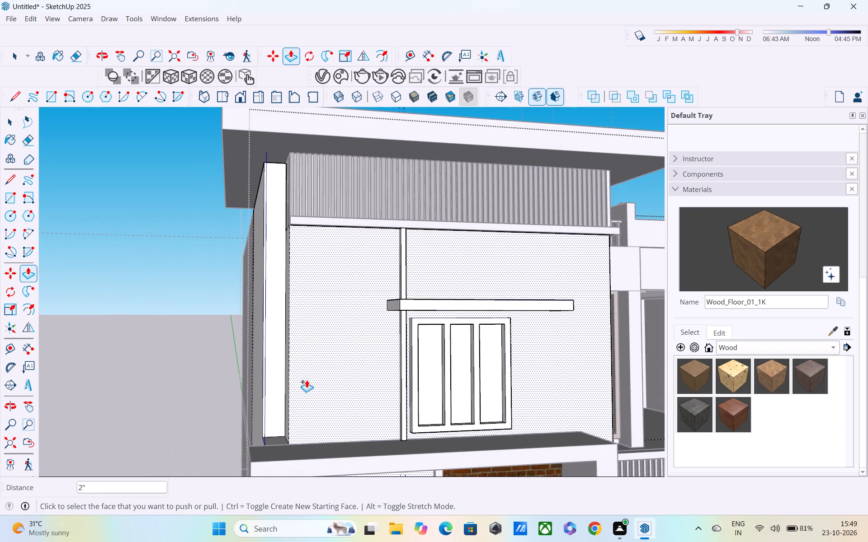
{"action": "key", "text": "space"}
{"action": "left_click", "coordinate": [139, 318]}
{"action": "scroll", "coordinate": [300, 366], "scroll_direction": "down", "scroll_amount": 1}
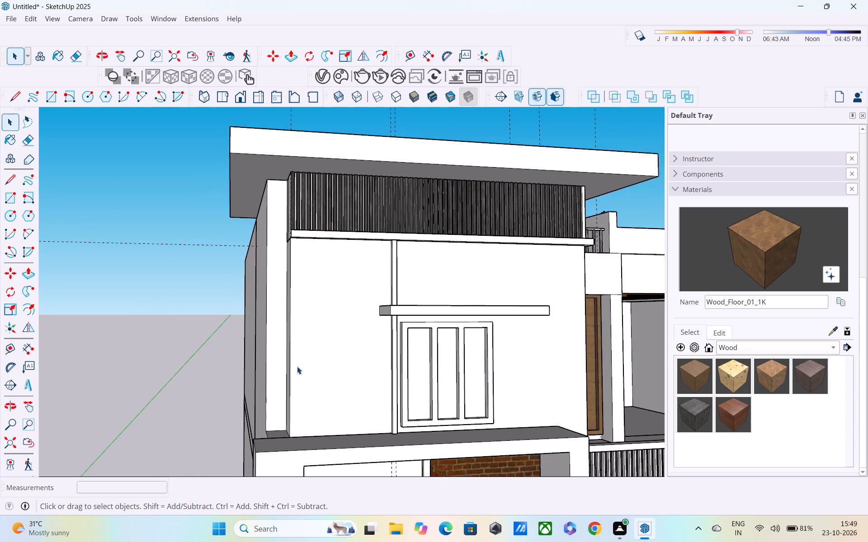
{"action": "scroll", "coordinate": [297, 366], "scroll_direction": "down", "scroll_amount": 2}
{"action": "middle_click_drag", "start_coordinate": [297, 366], "coordinate": [158, 386]}
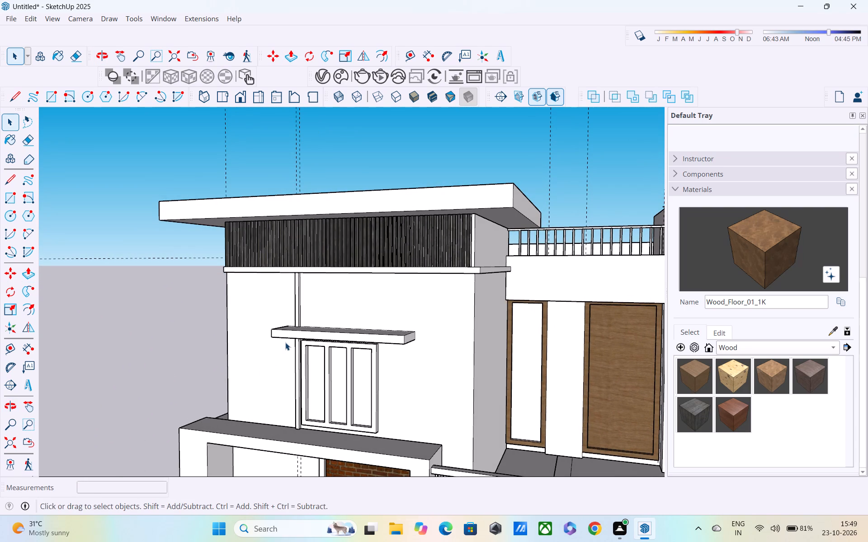
{"action": "scroll", "coordinate": [339, 346], "scroll_direction": "down", "scroll_amount": 4}
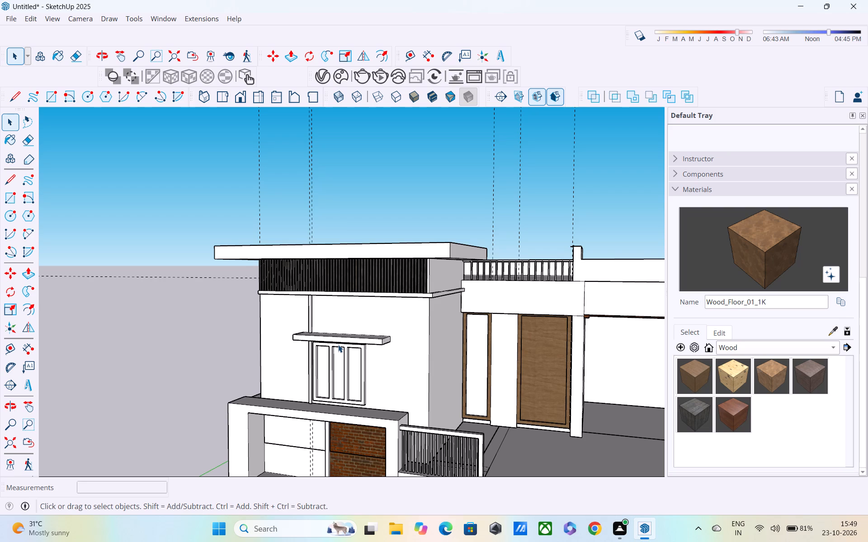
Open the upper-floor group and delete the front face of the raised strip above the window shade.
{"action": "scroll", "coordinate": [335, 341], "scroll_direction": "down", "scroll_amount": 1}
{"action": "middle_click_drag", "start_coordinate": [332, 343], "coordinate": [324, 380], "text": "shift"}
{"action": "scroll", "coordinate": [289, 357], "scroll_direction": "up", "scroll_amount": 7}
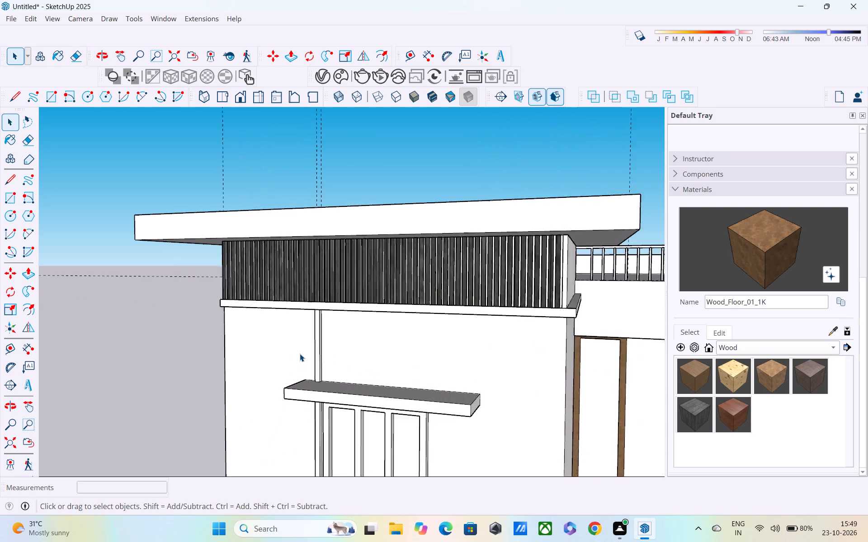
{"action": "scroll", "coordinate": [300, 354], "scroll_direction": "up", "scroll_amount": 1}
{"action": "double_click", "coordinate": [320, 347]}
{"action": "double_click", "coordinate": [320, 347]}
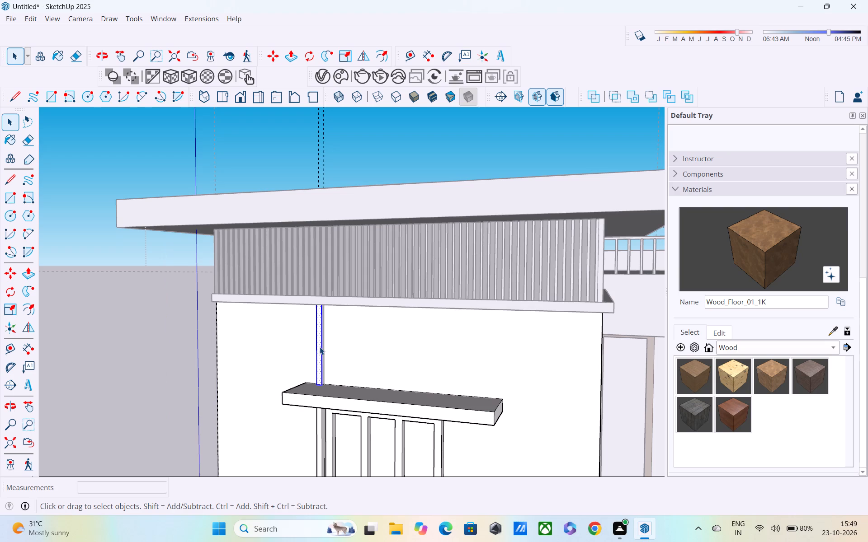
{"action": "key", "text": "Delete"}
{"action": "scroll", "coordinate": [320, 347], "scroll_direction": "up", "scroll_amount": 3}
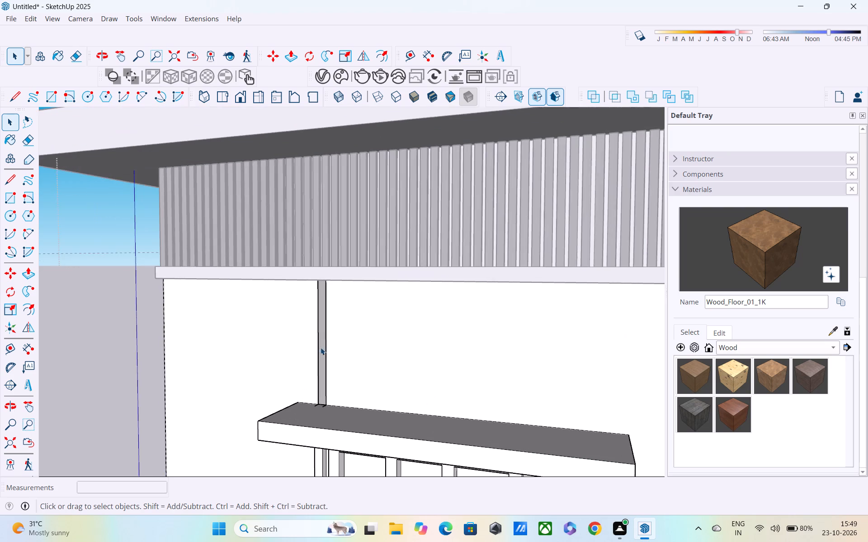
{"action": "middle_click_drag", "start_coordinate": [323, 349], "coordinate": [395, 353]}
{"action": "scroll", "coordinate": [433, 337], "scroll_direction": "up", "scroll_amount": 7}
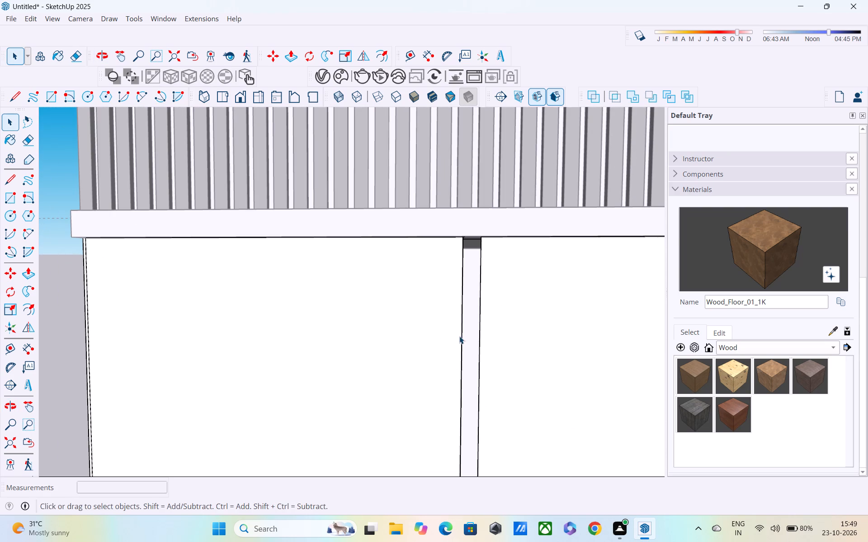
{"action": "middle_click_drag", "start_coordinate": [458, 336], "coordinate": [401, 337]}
Undo the face deletion and the strip Push/Pulls above and below the window shade.
{"action": "key", "text": "ctrl+z"}
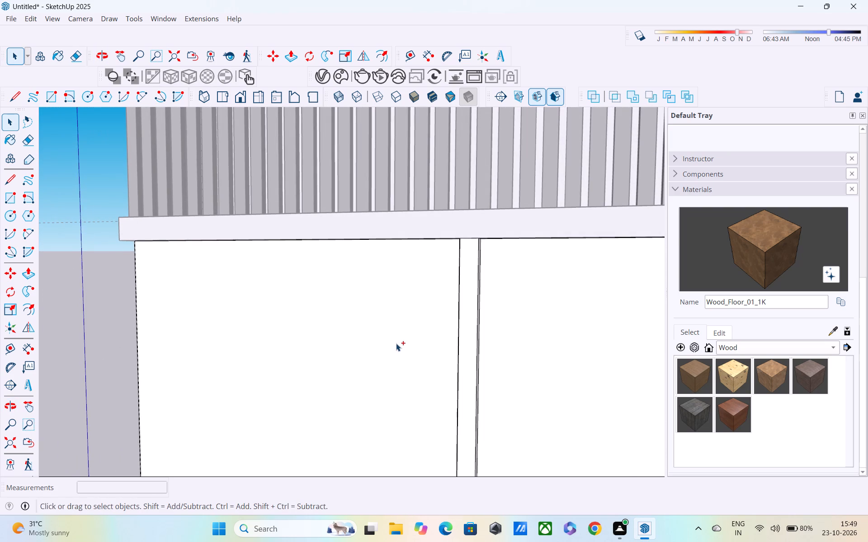
{"action": "key", "text": "ctrl+z"}
{"action": "key", "text": "ctrl+z"}
{"action": "key", "text": "ctrl+z"}
{"action": "key", "text": "ctrl+z"}
{"action": "middle_click_drag", "start_coordinate": [403, 358], "coordinate": [341, 355]}
{"action": "scroll", "coordinate": [352, 376], "scroll_direction": "down", "scroll_amount": 2}
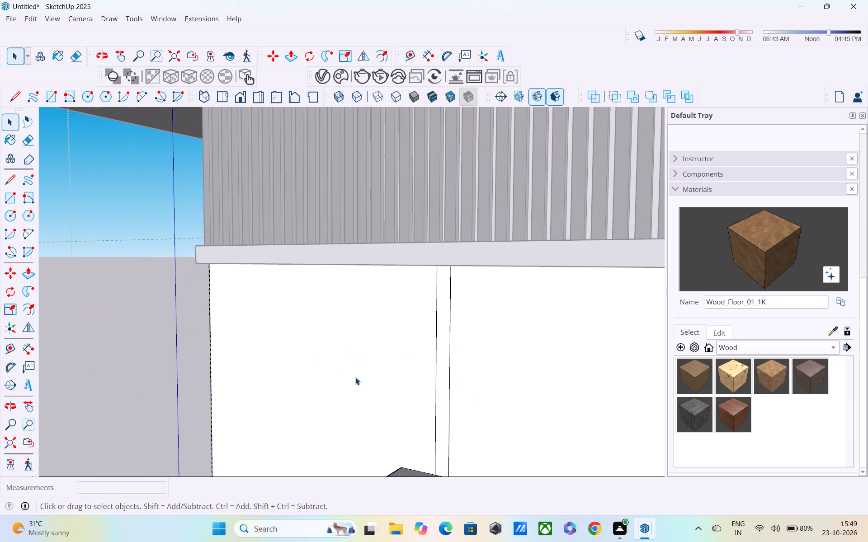
Erase the two vertical outline edges of the strip above the window shade.
{"action": "key", "text": "e"}
{"action": "left_click_drag", "start_coordinate": [432, 374], "coordinate": [449, 380]}
{"action": "scroll", "coordinate": [449, 380], "scroll_direction": "down", "scroll_amount": 5}
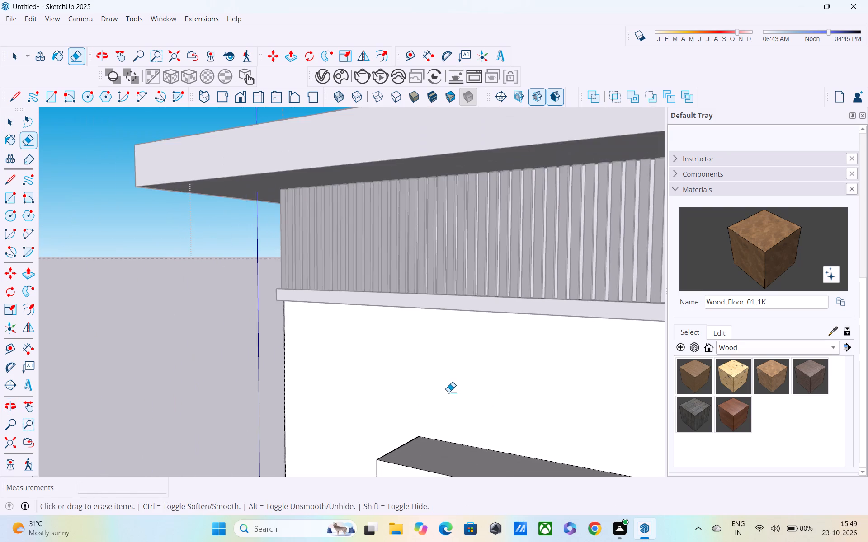
{"action": "scroll", "coordinate": [448, 392], "scroll_direction": "down", "scroll_amount": 3}
Erase the two vertical outline edges of the strip below the window shade, beside the window frame.
{"action": "middle_click_drag", "start_coordinate": [457, 419], "coordinate": [425, 333], "text": "shift"}
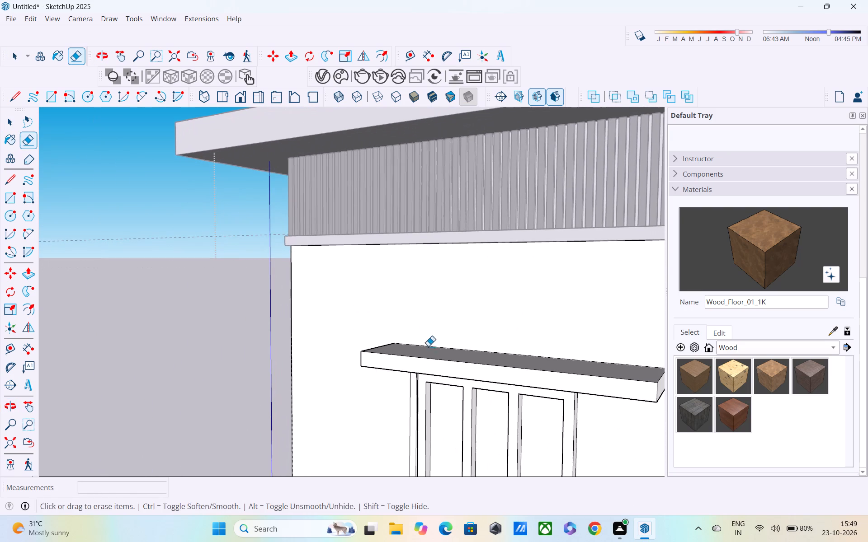
{"action": "middle_click_drag", "start_coordinate": [433, 384], "coordinate": [439, 350]}
{"action": "scroll", "coordinate": [439, 392], "scroll_direction": "up", "scroll_amount": 1}
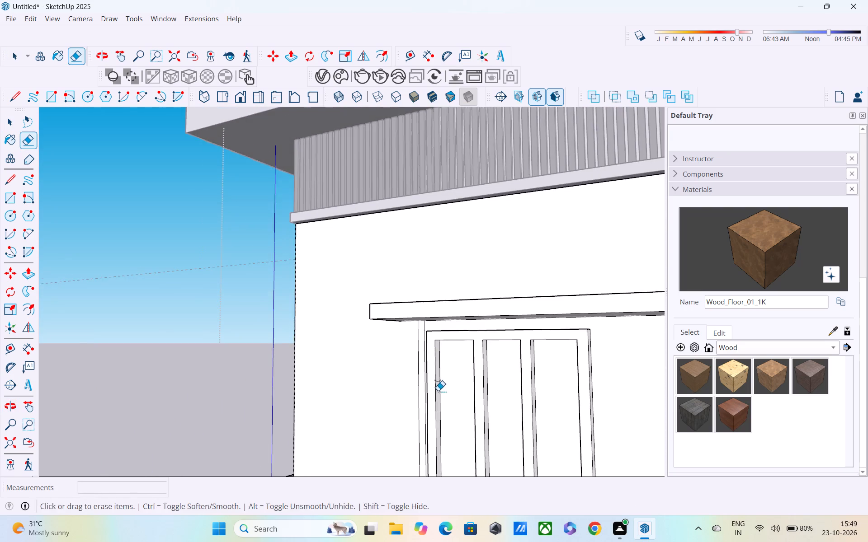
{"action": "middle_click_drag", "start_coordinate": [436, 375], "coordinate": [439, 353], "text": "shift"}
{"action": "middle_click_drag", "start_coordinate": [424, 379], "coordinate": [399, 418]}
{"action": "scroll", "coordinate": [395, 419], "scroll_direction": "up", "scroll_amount": 3}
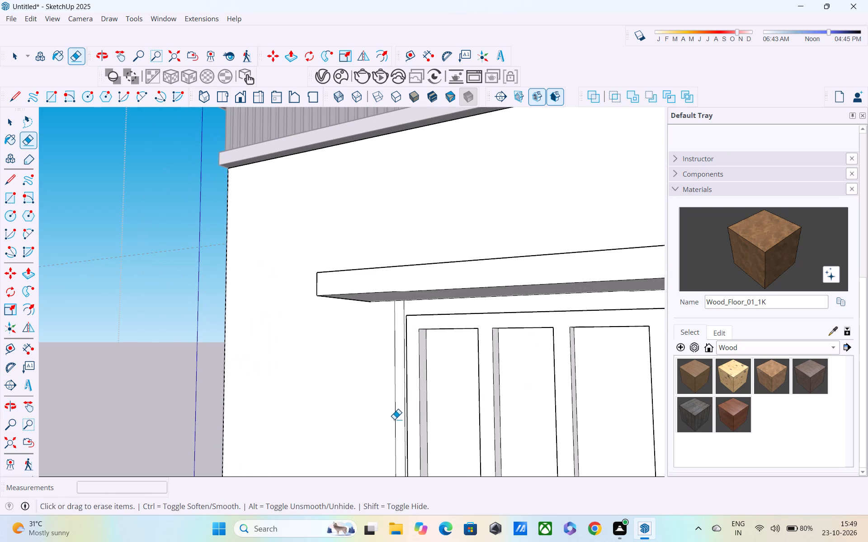
{"action": "left_click_drag", "start_coordinate": [391, 395], "coordinate": [402, 402]}
{"action": "scroll", "coordinate": [402, 402], "scroll_direction": "up", "scroll_amount": 1}
{"action": "middle_click_drag", "start_coordinate": [404, 402], "coordinate": [475, 408]}
{"action": "scroll", "coordinate": [414, 397], "scroll_direction": "up", "scroll_amount": 3}
{"action": "left_click_drag", "start_coordinate": [401, 364], "coordinate": [393, 366]}
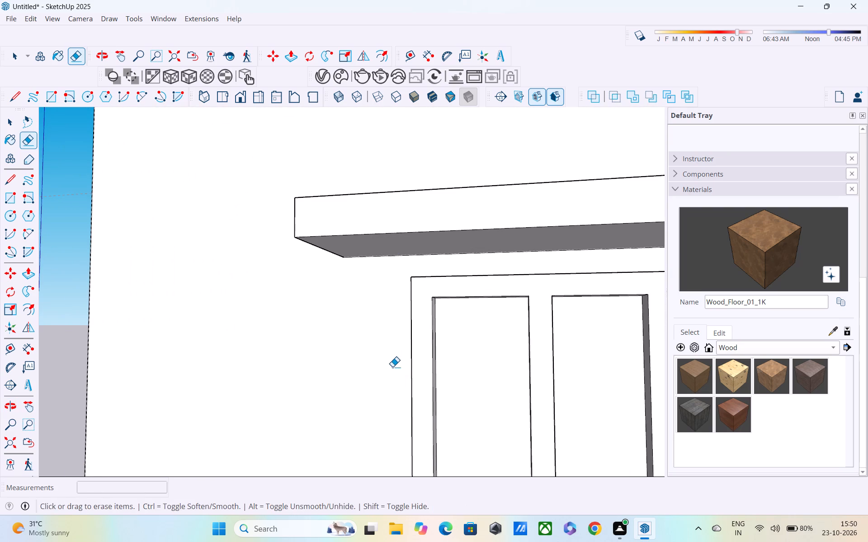
Copy the front wall's left corner edge 2" inward along the wall face, toward the window.
{"action": "scroll", "coordinate": [392, 367], "scroll_direction": "down", "scroll_amount": 10}
{"action": "middle_click_drag", "start_coordinate": [398, 379], "coordinate": [340, 393], "text": "shift"}
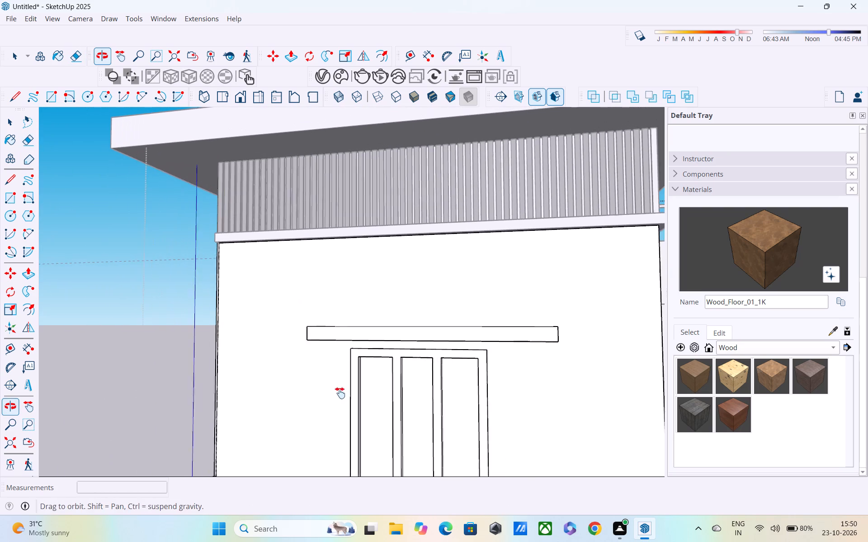
{"action": "middle_click_drag", "start_coordinate": [340, 393], "coordinate": [339, 393], "text": "shift"}
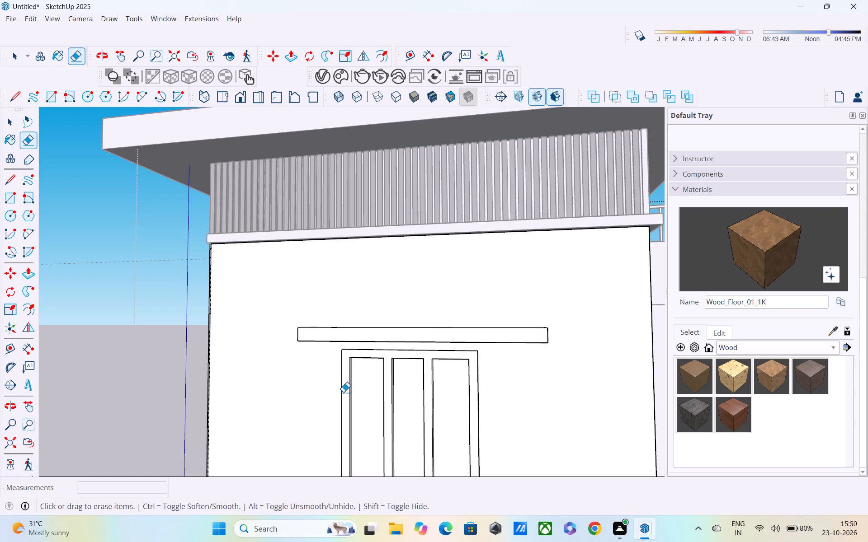
{"action": "middle_click_drag", "start_coordinate": [344, 392], "coordinate": [385, 394]}
{"action": "key", "text": "l"}
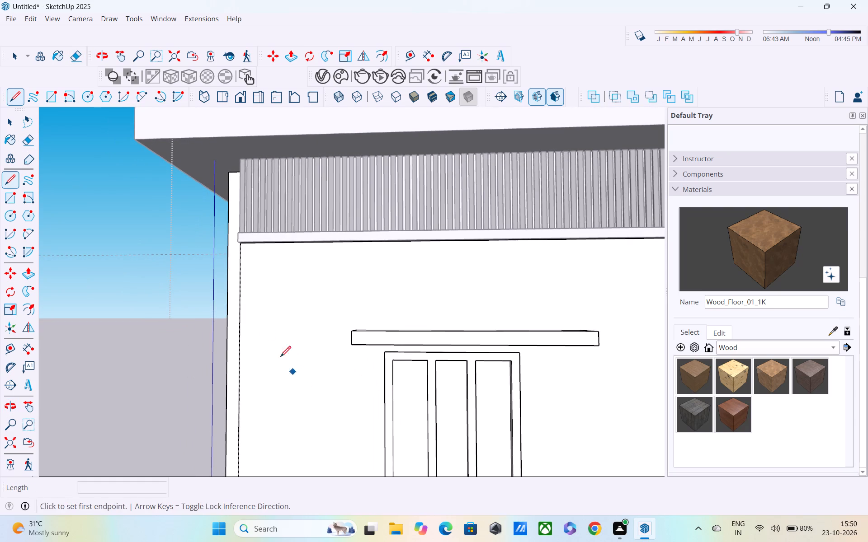
{"action": "key", "text": "space"}
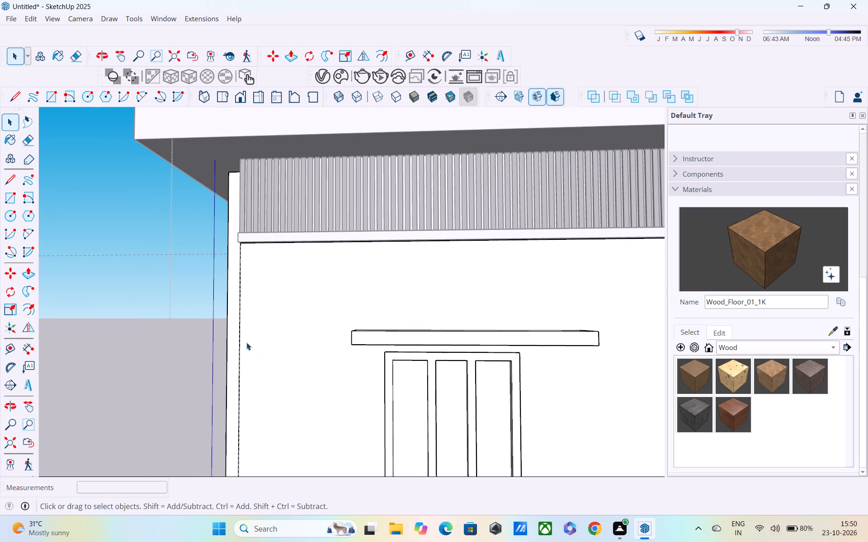
{"action": "left_click", "coordinate": [240, 336]}
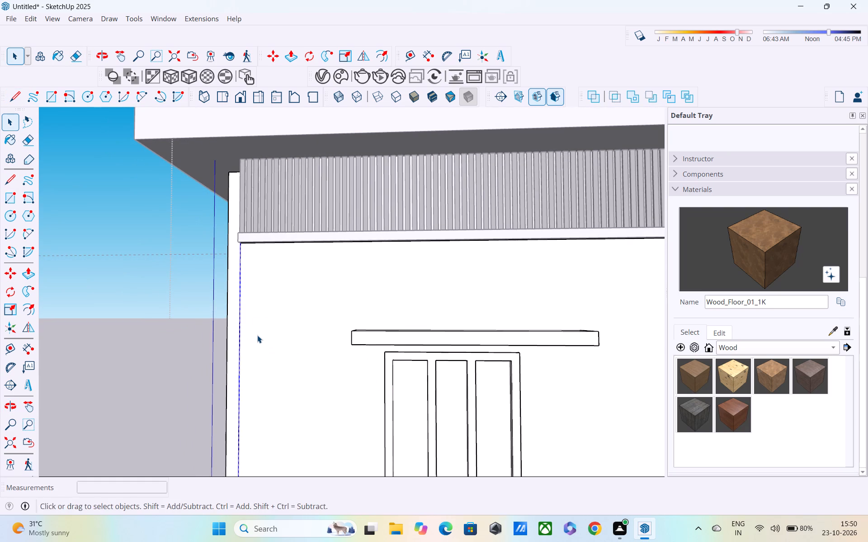
{"action": "key", "text": "m"}
{"action": "scroll", "coordinate": [259, 369], "scroll_direction": "down", "scroll_amount": 3}
{"action": "middle_click_drag", "start_coordinate": [261, 380], "coordinate": [267, 321], "text": "shift"}
{"action": "middle_click_drag", "start_coordinate": [267, 356], "coordinate": [272, 410]}
{"action": "scroll", "coordinate": [269, 430], "scroll_direction": "up", "scroll_amount": 8}
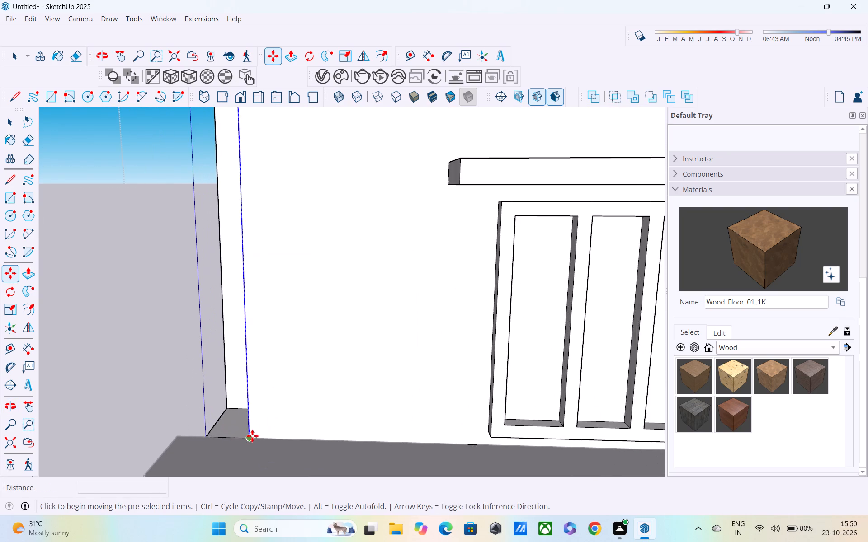
{"action": "scroll", "coordinate": [252, 435], "scroll_direction": "up", "scroll_amount": 3}
{"action": "left_click", "coordinate": [247, 437]}
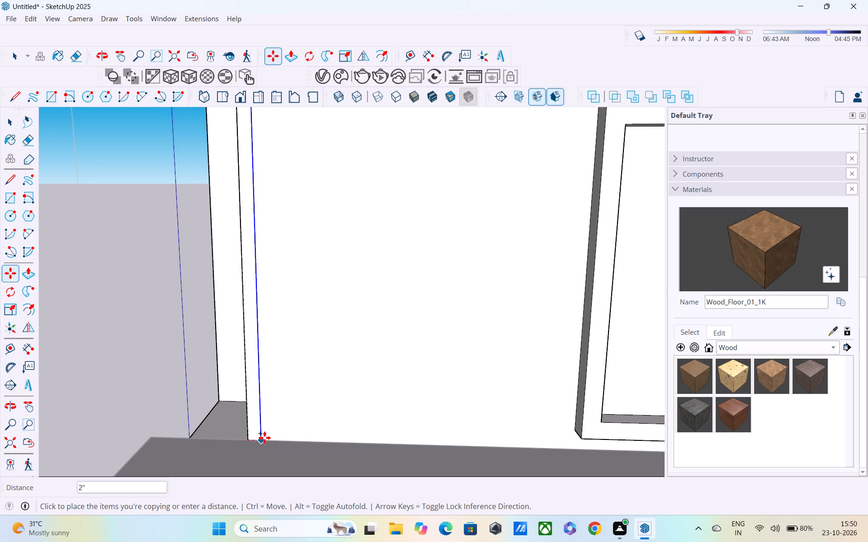
{"action": "left_click", "coordinate": [264, 438]}
{"action": "scroll", "coordinate": [282, 423], "scroll_direction": "down", "scroll_amount": 8}
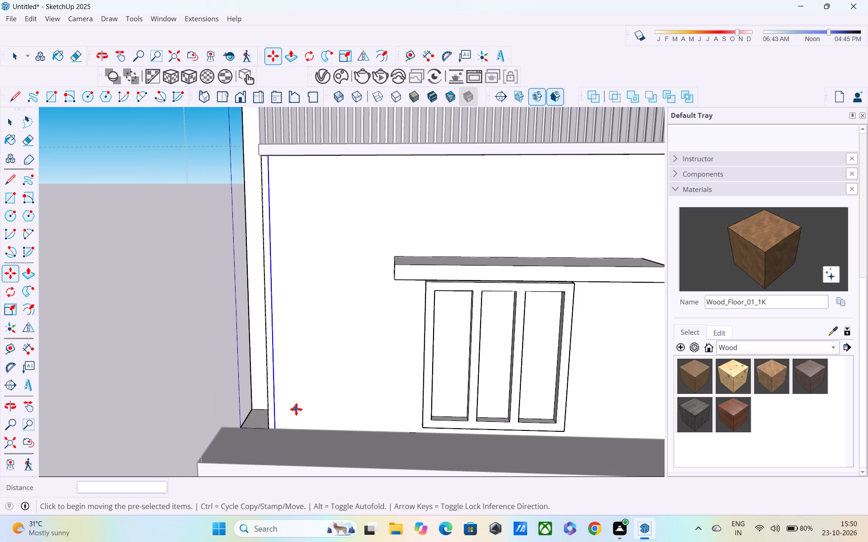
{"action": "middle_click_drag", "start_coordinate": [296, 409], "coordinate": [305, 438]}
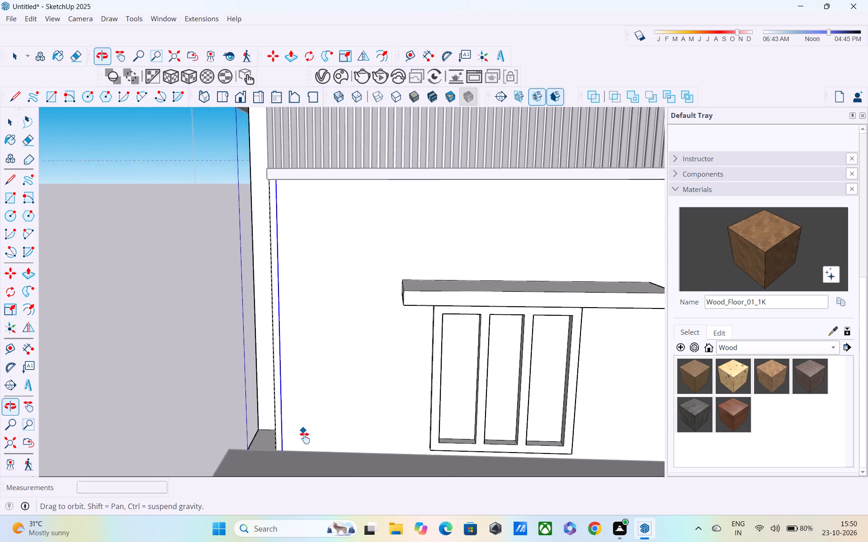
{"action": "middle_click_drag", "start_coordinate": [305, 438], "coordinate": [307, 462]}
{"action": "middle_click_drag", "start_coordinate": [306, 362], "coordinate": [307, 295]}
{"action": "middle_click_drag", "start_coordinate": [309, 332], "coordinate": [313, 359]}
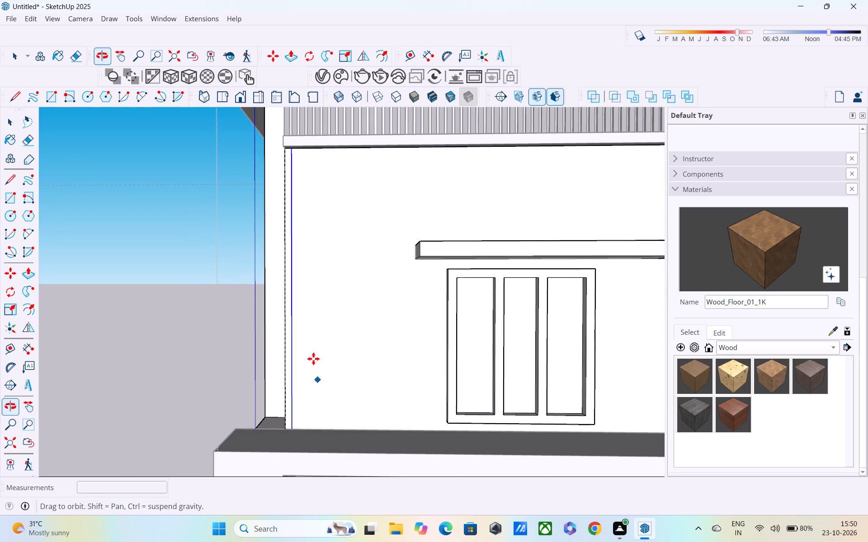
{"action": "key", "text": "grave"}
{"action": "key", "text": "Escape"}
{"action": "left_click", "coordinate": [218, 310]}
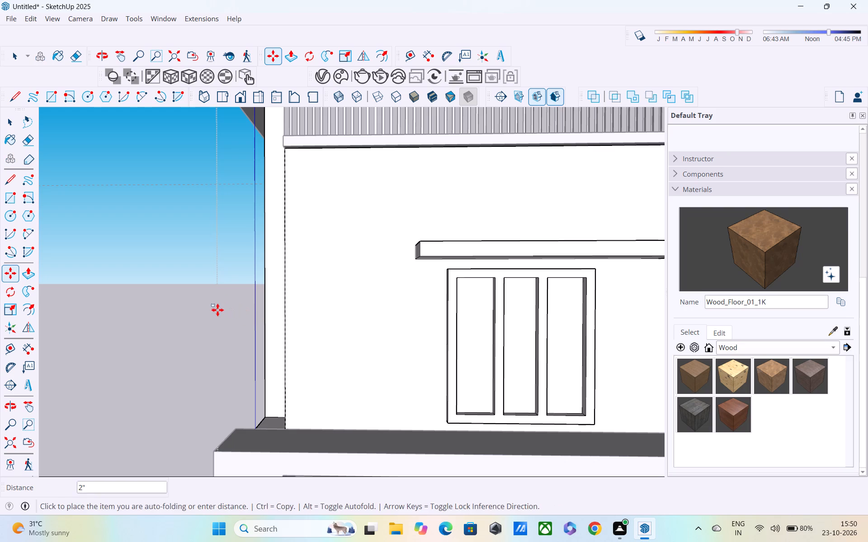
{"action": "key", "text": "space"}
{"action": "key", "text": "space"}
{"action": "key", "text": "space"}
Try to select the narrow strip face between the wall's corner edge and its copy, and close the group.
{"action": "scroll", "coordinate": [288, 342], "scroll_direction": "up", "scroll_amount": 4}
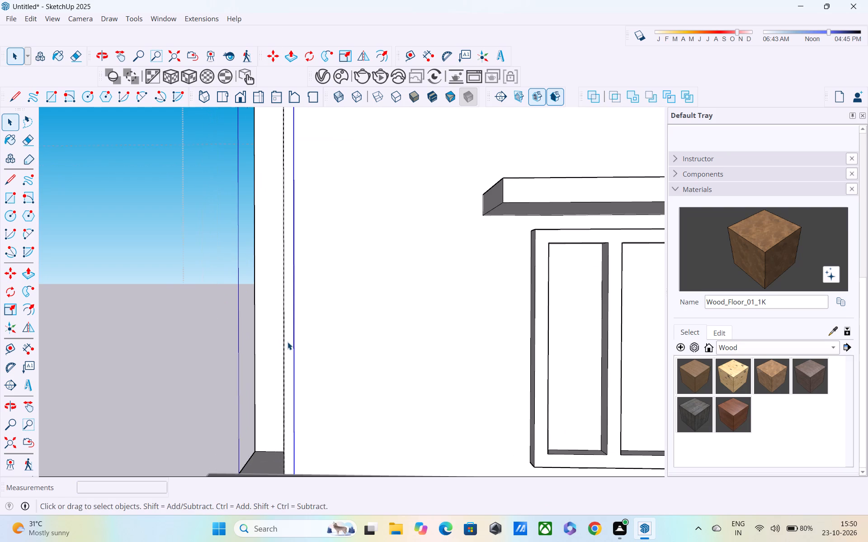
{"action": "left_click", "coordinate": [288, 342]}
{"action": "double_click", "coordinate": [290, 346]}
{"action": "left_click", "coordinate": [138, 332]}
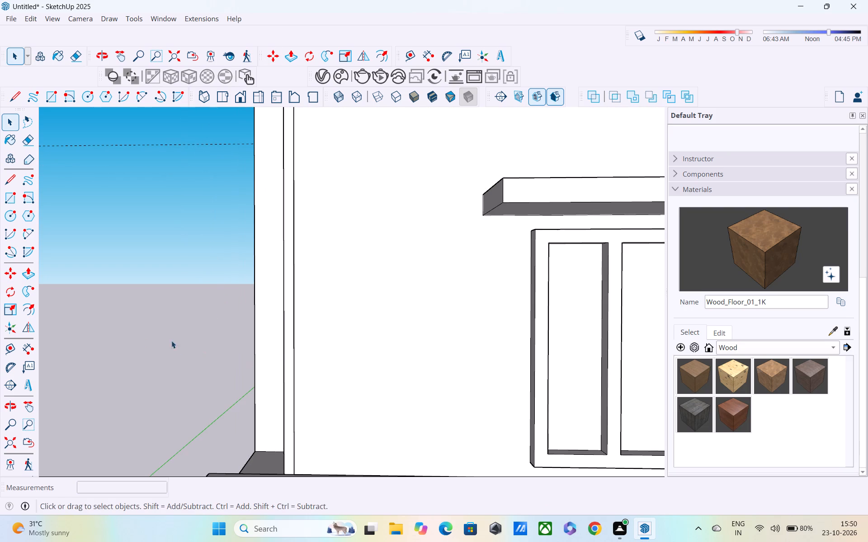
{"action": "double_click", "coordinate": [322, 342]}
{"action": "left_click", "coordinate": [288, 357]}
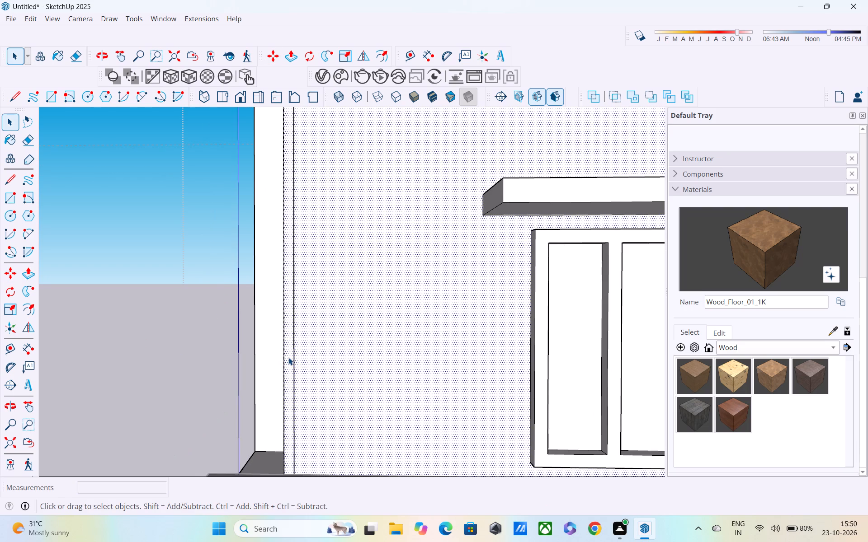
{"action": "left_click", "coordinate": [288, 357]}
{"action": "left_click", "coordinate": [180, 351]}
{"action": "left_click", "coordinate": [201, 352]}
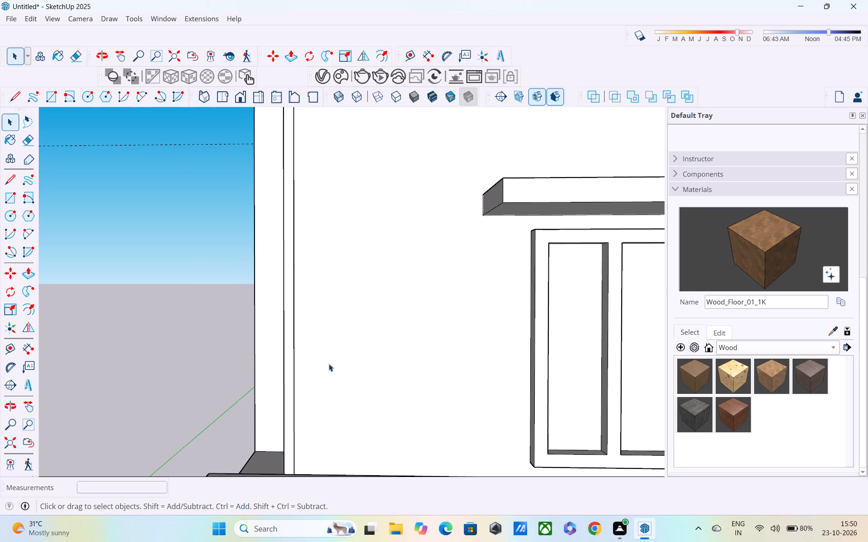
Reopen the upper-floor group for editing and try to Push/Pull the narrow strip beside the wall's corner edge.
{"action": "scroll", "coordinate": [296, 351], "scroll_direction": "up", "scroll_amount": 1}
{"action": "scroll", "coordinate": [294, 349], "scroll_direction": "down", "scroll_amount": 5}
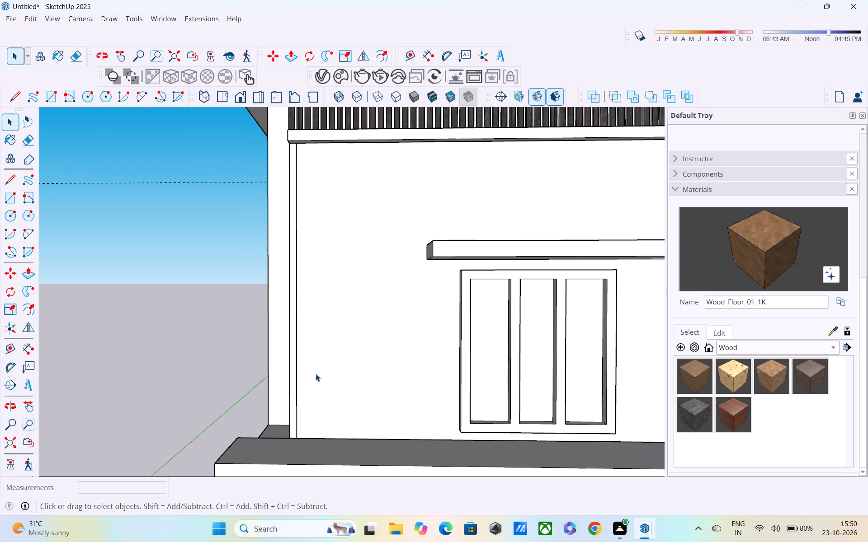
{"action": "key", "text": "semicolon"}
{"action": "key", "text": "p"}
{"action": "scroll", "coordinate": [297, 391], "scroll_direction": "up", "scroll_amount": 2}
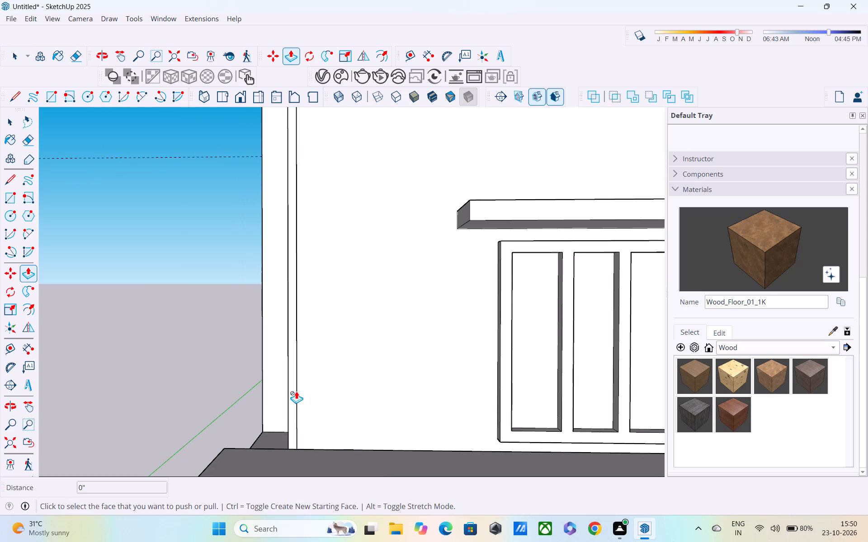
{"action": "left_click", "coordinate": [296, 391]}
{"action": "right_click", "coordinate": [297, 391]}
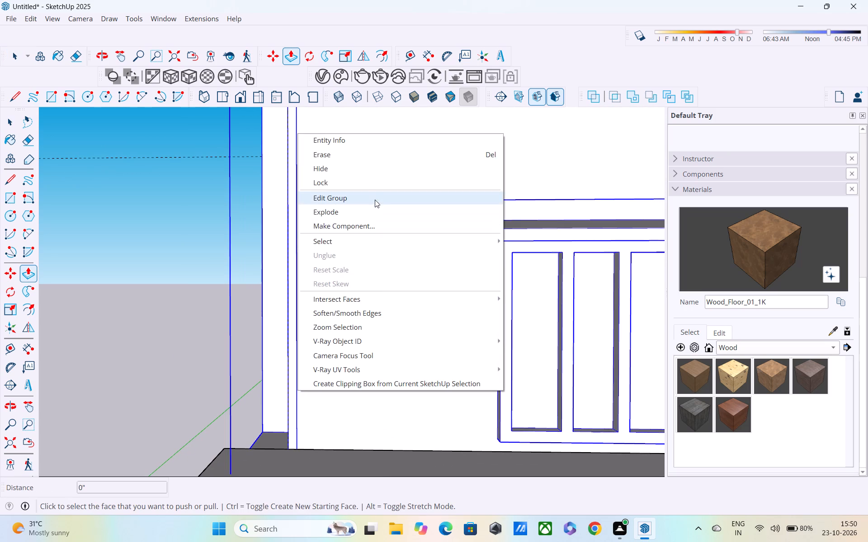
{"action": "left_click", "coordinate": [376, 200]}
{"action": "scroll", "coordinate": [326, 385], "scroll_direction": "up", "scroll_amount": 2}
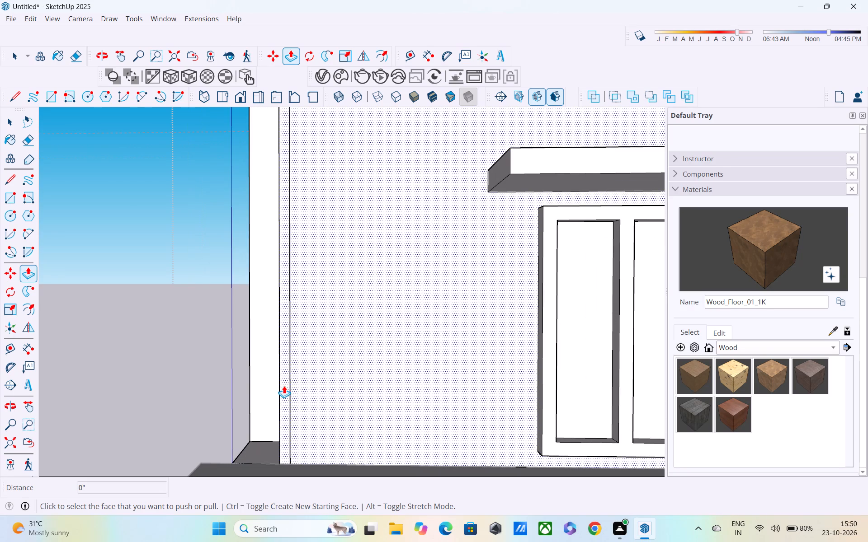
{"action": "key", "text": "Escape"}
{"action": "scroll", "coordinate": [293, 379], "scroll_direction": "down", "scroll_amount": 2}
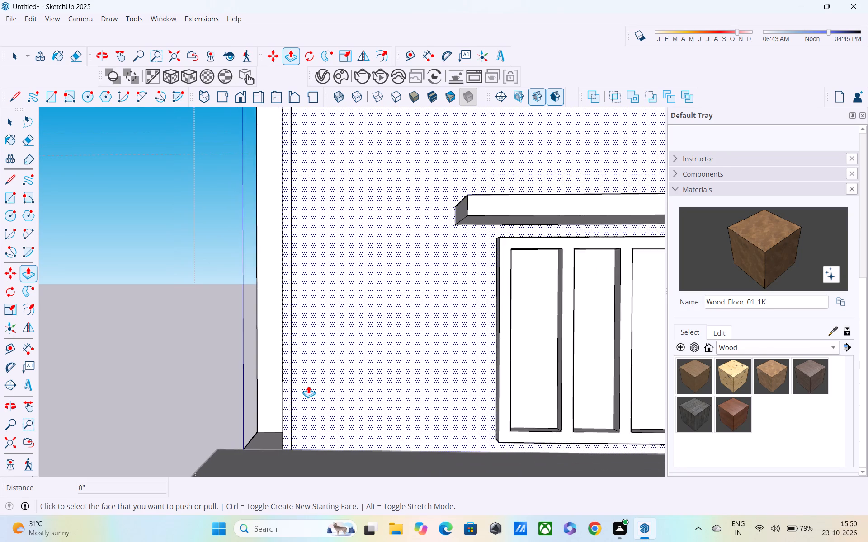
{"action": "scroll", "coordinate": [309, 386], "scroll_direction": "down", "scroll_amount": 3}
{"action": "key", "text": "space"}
Draw a line closing the bottom of the narrow strip between the front wall's corner edge and its copy.
{"action": "scroll", "coordinate": [308, 408], "scroll_direction": "up", "scroll_amount": 1}
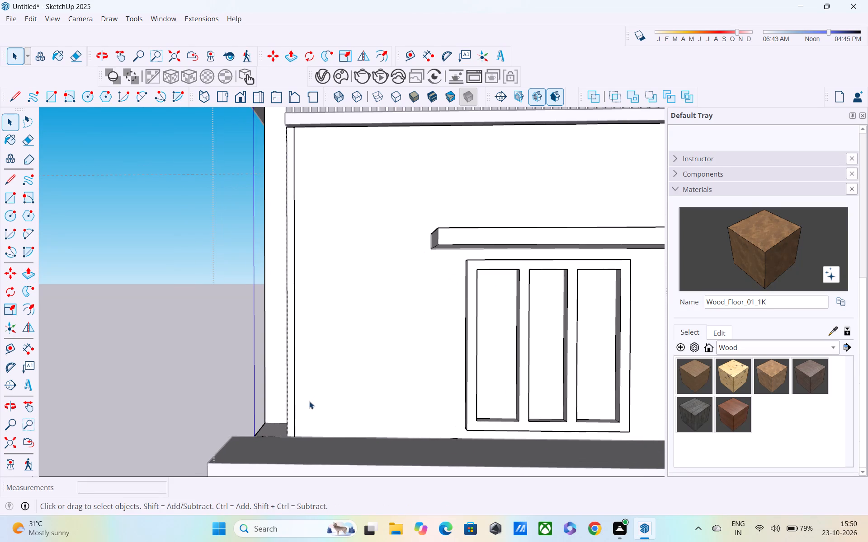
{"action": "key", "text": "l"}
{"action": "scroll", "coordinate": [307, 421], "scroll_direction": "up", "scroll_amount": 8}
{"action": "middle_click_drag", "start_coordinate": [278, 438], "coordinate": [284, 465]}
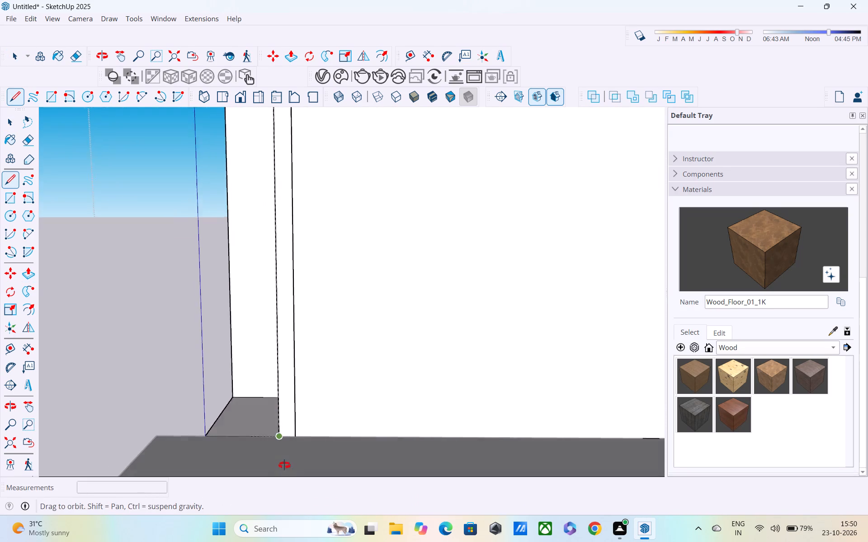
{"action": "middle_click_drag", "start_coordinate": [284, 465], "coordinate": [291, 505]}
{"action": "scroll", "coordinate": [293, 432], "scroll_direction": "up", "scroll_amount": 6}
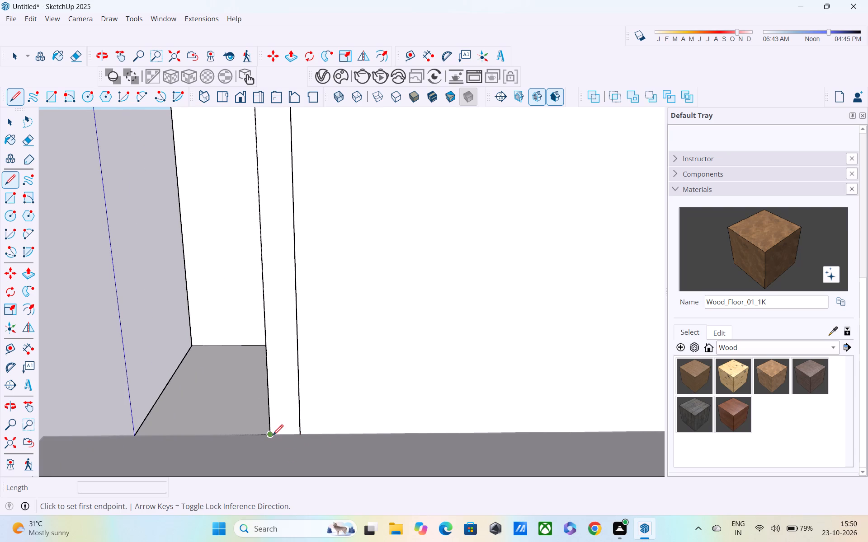
{"action": "left_click", "coordinate": [272, 436]}
{"action": "left_click", "coordinate": [299, 434]}
{"action": "scroll", "coordinate": [304, 419], "scroll_direction": "down", "scroll_amount": 8}
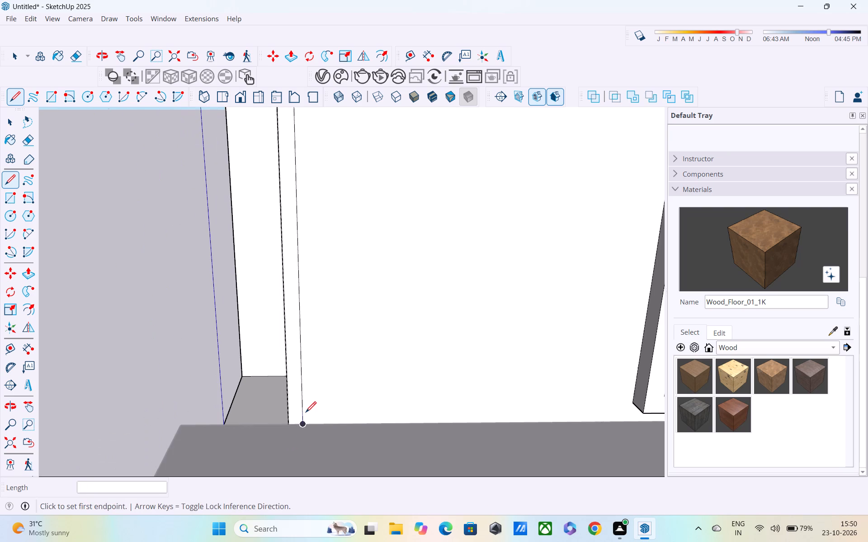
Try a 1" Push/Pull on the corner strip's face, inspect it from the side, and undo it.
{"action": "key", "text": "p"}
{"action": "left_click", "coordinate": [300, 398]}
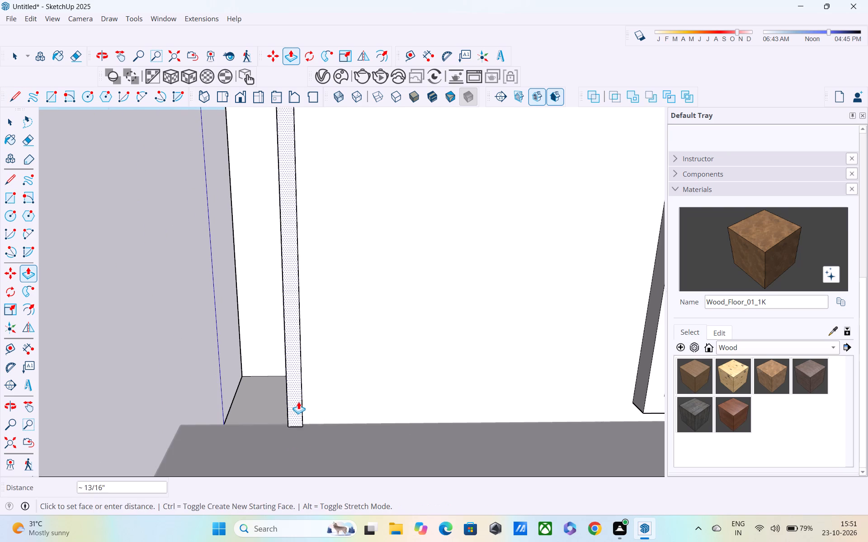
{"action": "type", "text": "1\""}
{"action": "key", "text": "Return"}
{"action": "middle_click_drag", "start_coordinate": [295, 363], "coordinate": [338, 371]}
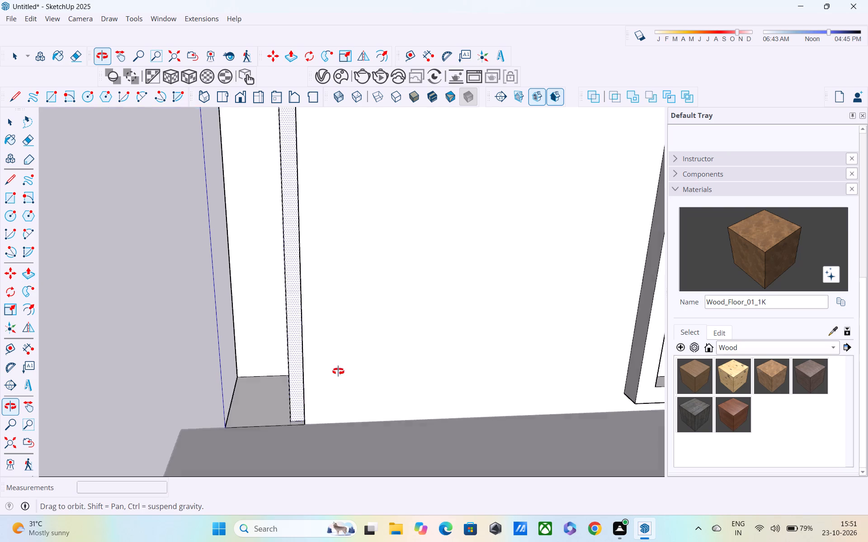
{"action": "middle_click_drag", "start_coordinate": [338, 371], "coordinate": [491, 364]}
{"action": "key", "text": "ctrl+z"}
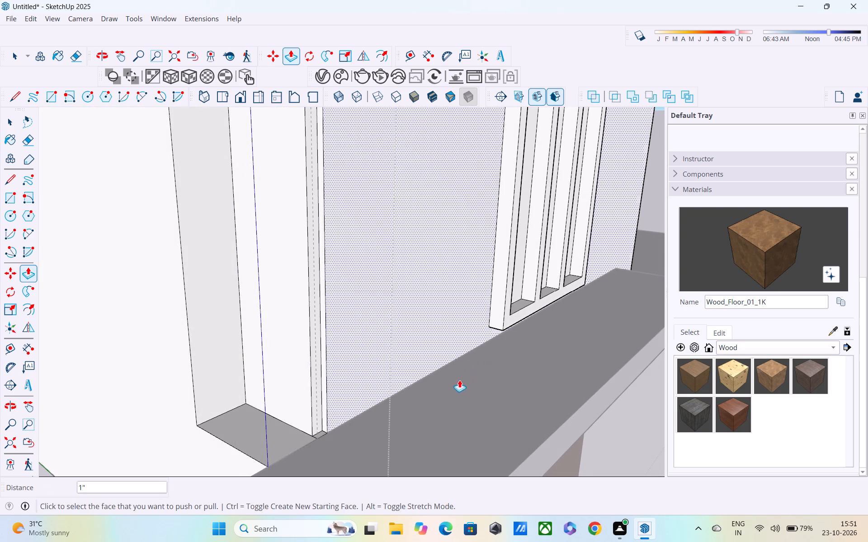
Push/Pull the corner strip's face 1" outward from the front wall.
{"action": "left_click", "coordinate": [325, 381]}
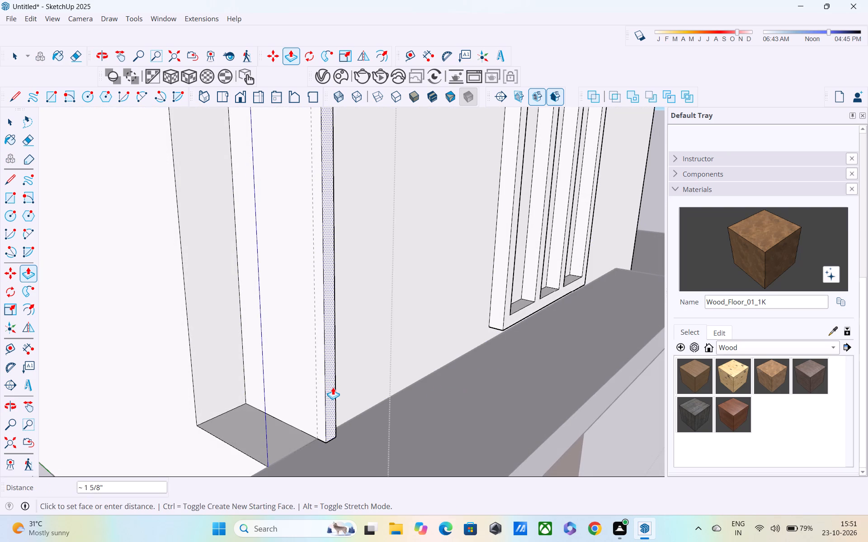
{"action": "type", "text": "1\""}
{"action": "key", "text": "Return"}
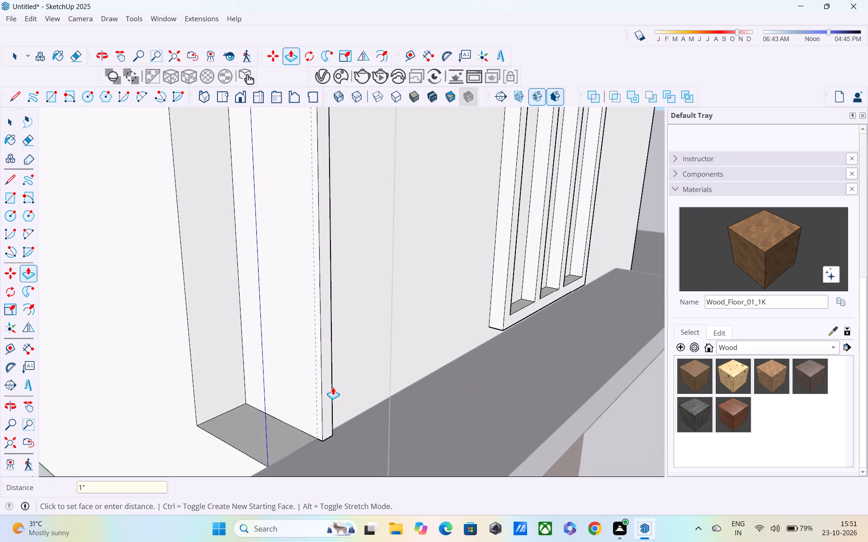
Draw a vertical line 2' 5" long on the front wall, from the window shade's back edge up to the wall's top edge.
{"action": "scroll", "coordinate": [333, 387], "scroll_direction": "down", "scroll_amount": 3}
{"action": "middle_click_drag", "start_coordinate": [332, 376], "coordinate": [247, 347]}
{"action": "scroll", "coordinate": [246, 346], "scroll_direction": "up", "scroll_amount": 1}
{"action": "scroll", "coordinate": [249, 341], "scroll_direction": "down", "scroll_amount": 3}
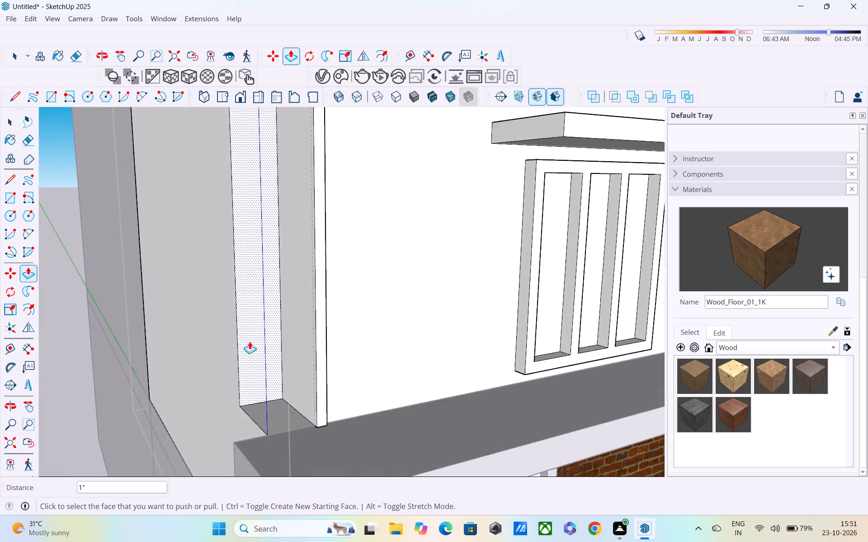
{"action": "scroll", "coordinate": [250, 341], "scroll_direction": "down", "scroll_amount": 2}
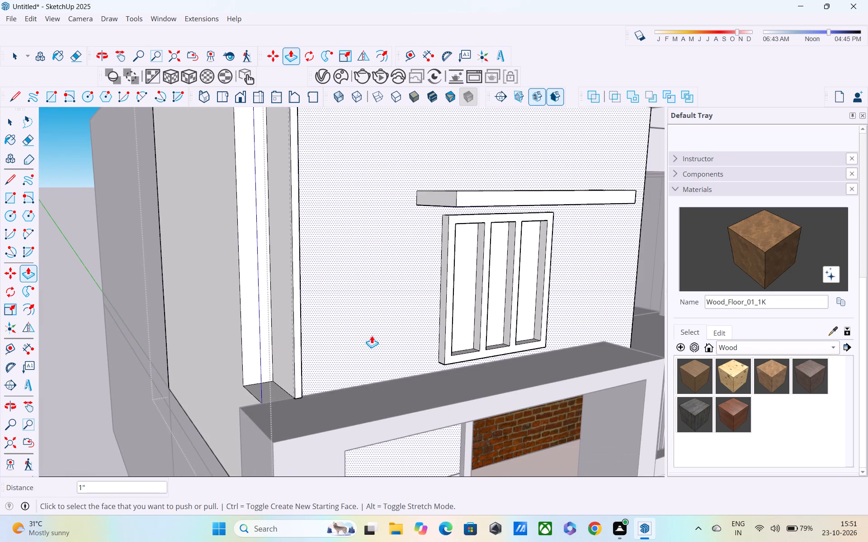
{"action": "middle_click_drag", "start_coordinate": [372, 335], "coordinate": [199, 445], "text": "shift"}
{"action": "middle_click_drag", "start_coordinate": [288, 351], "coordinate": [253, 341]}
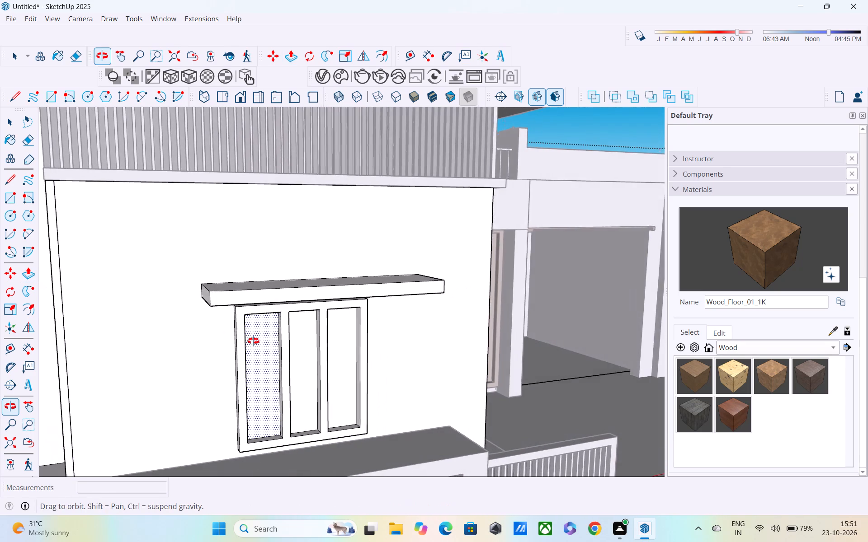
{"action": "middle_click_drag", "start_coordinate": [253, 341], "coordinate": [251, 341]}
{"action": "key", "text": "l"}
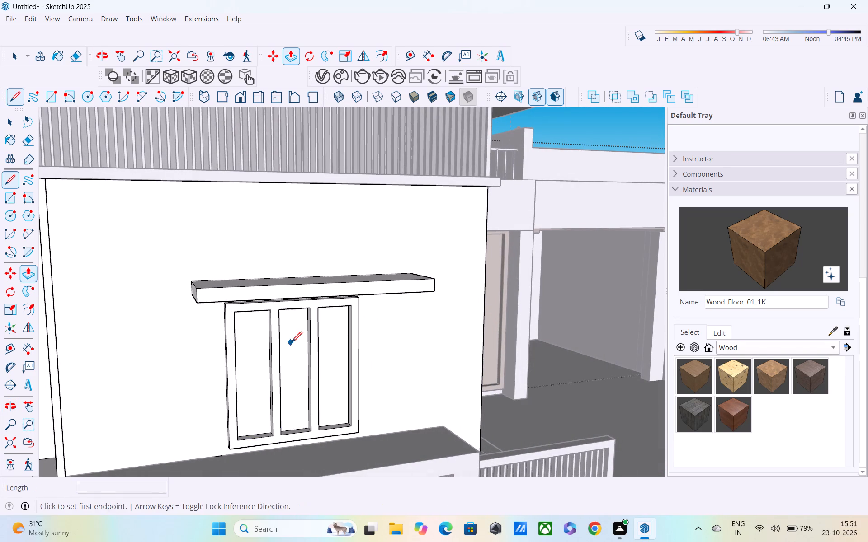
{"action": "middle_click_drag", "start_coordinate": [322, 275], "coordinate": [260, 285]}
{"action": "scroll", "coordinate": [235, 285], "scroll_direction": "up", "scroll_amount": 4}
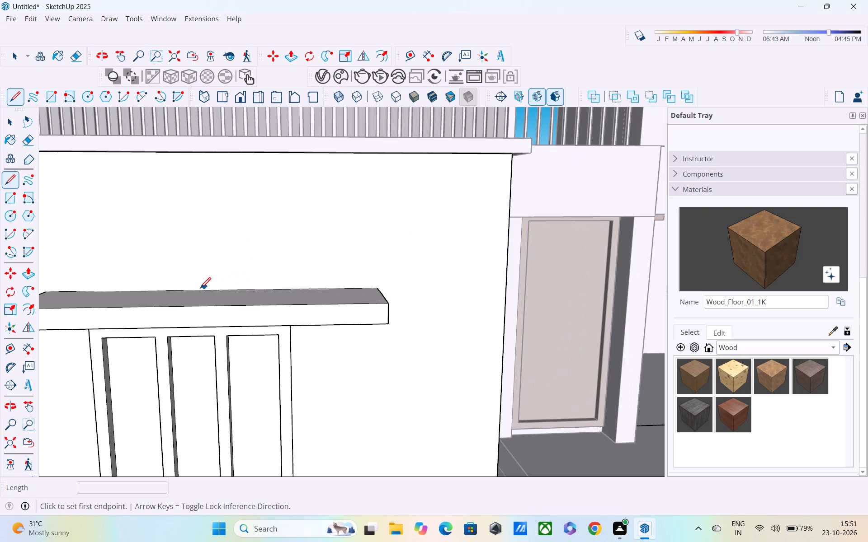
{"action": "middle_click_drag", "start_coordinate": [193, 285], "coordinate": [204, 362]}
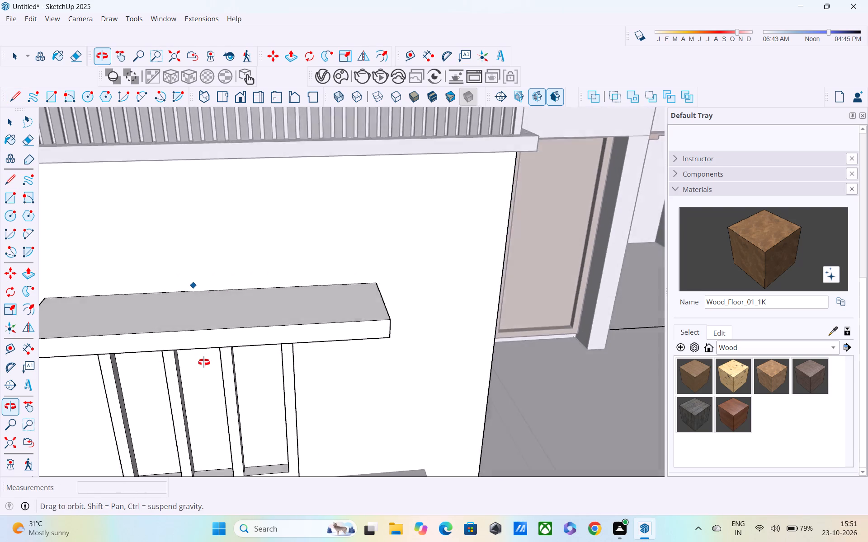
{"action": "middle_click_drag", "start_coordinate": [204, 362], "coordinate": [199, 359]}
{"action": "scroll", "coordinate": [188, 333], "scroll_direction": "up", "scroll_amount": 4}
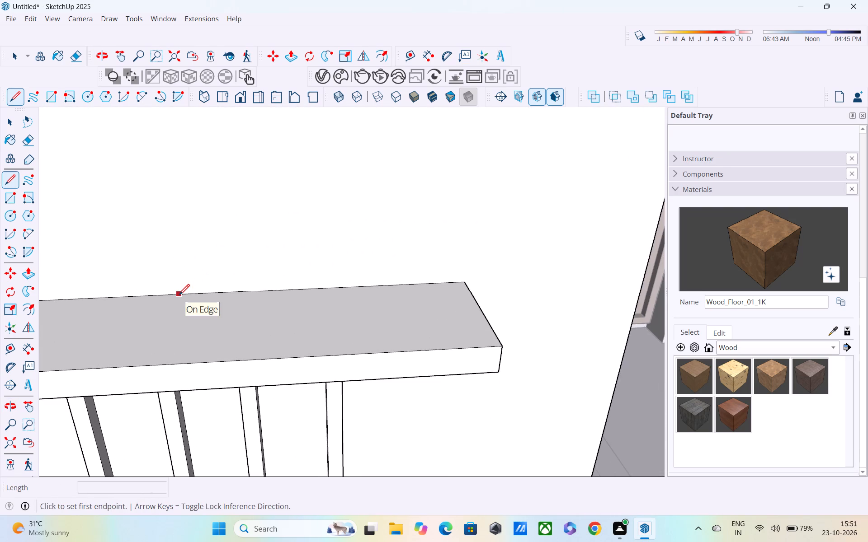
{"action": "left_click", "coordinate": [193, 294]}
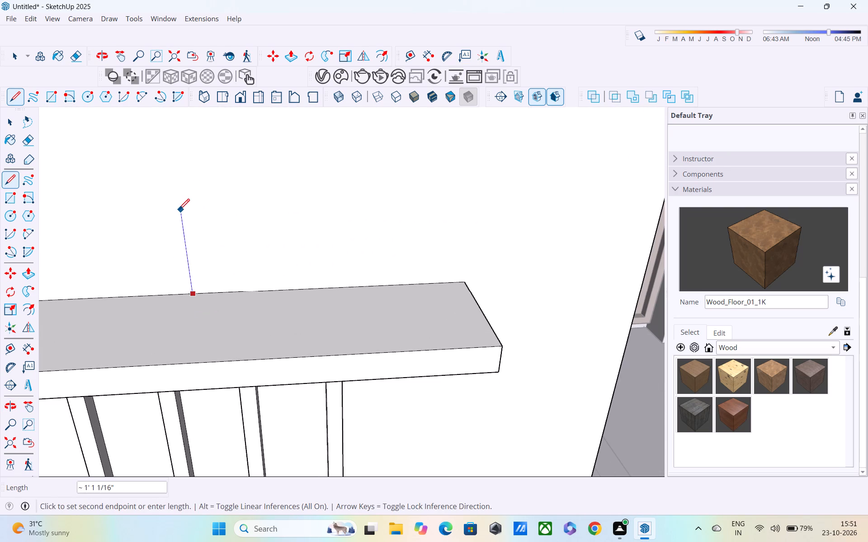
{"action": "middle_click_drag", "start_coordinate": [179, 210], "coordinate": [189, 334], "text": "shift"}
{"action": "middle_click_drag", "start_coordinate": [195, 306], "coordinate": [202, 172]}
{"action": "scroll", "coordinate": [200, 232], "scroll_direction": "up", "scroll_amount": 4}
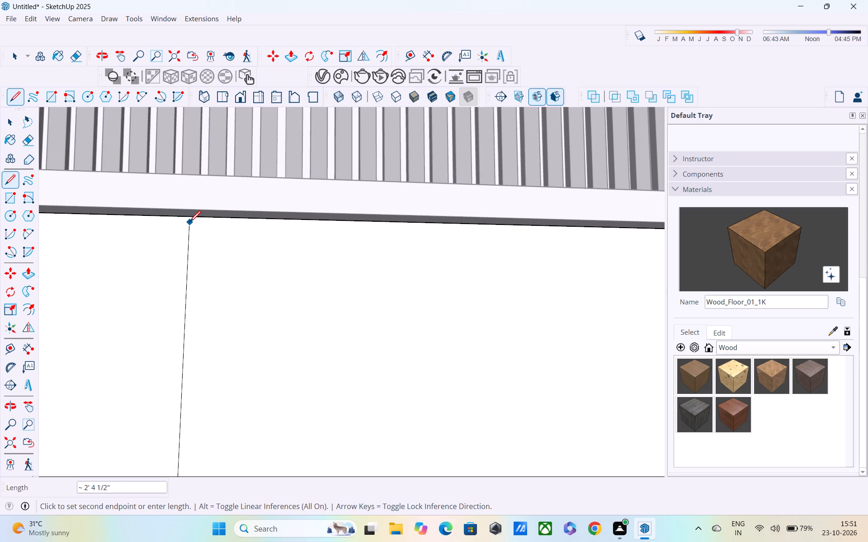
{"action": "left_click", "coordinate": [178, 220]}
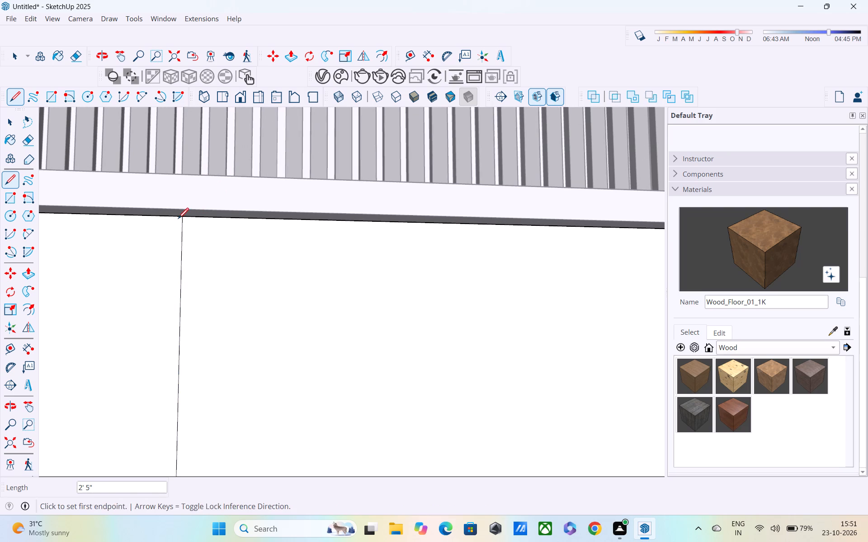
Copy the vertical line above the window shade 2" sideways along the red axis.
{"action": "middle_click_drag", "start_coordinate": [186, 246], "coordinate": [191, 229], "text": "shift"}
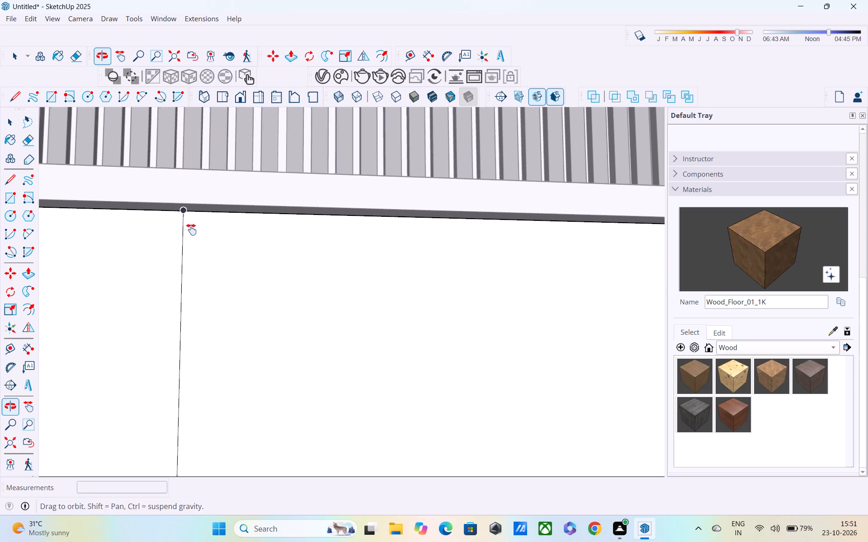
{"action": "middle_click_drag", "start_coordinate": [191, 229], "coordinate": [201, 199], "text": "shift"}
{"action": "scroll", "coordinate": [201, 199], "scroll_direction": "down", "scroll_amount": 3}
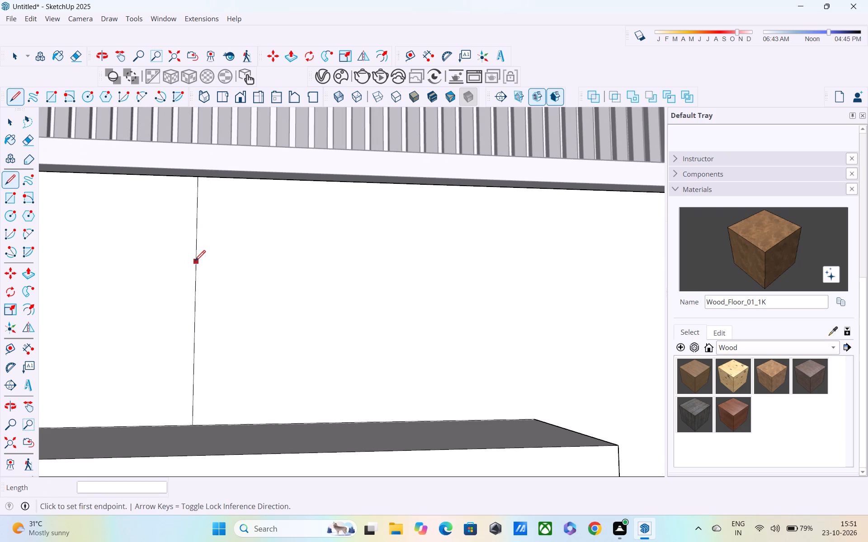
{"action": "key", "text": "space"}
{"action": "left_click", "coordinate": [196, 274]}
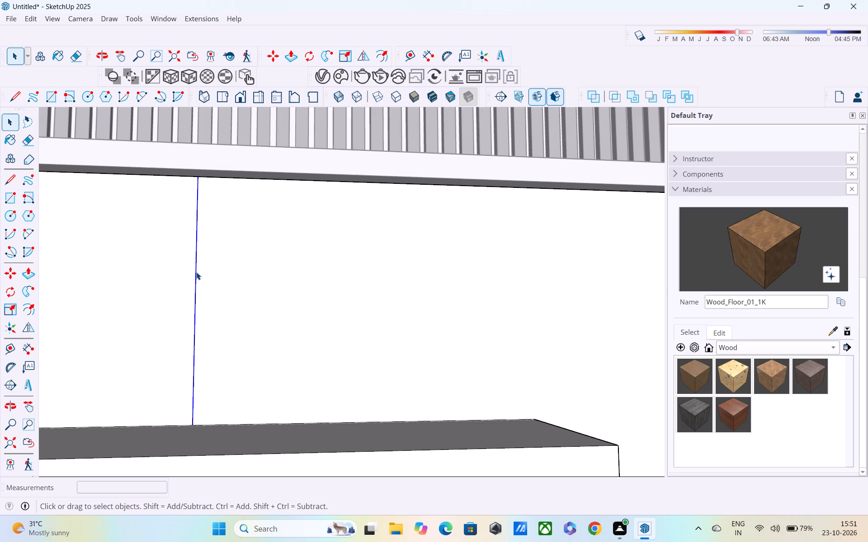
{"action": "key", "text": "m"}
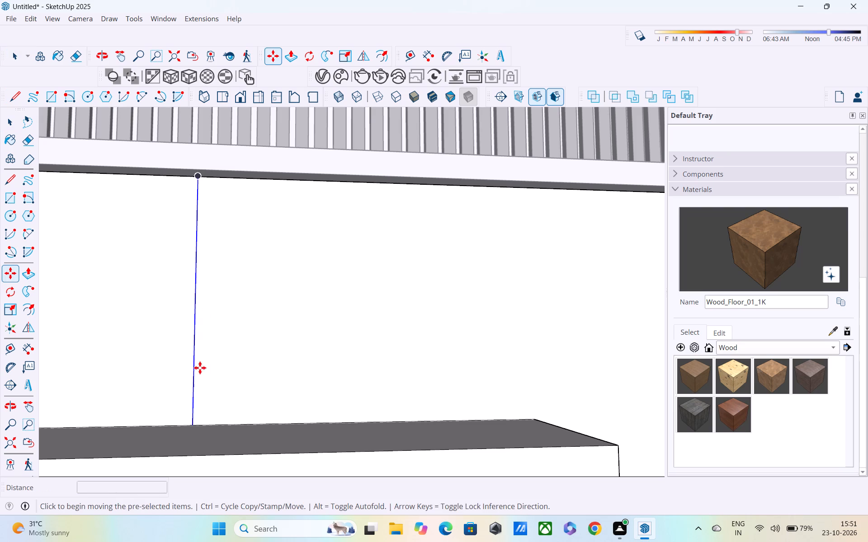
{"action": "left_click", "coordinate": [193, 426]}
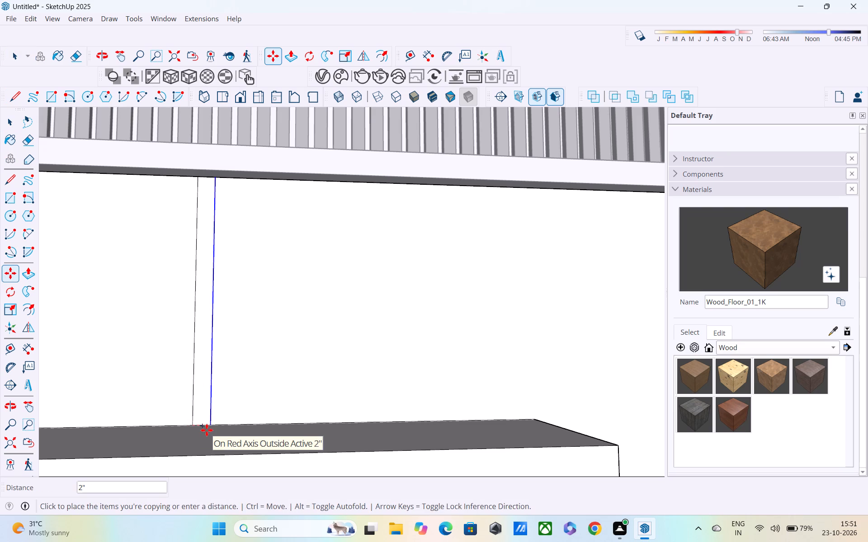
{"action": "left_click", "coordinate": [207, 430]}
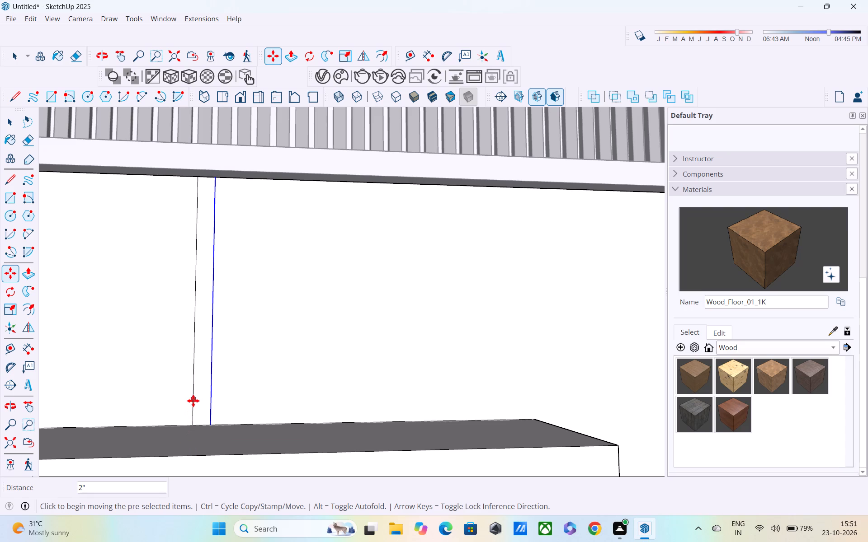
Push/Pull the 2" strip above the window shade 1" outward from the wall.
{"action": "key", "text": "p"}
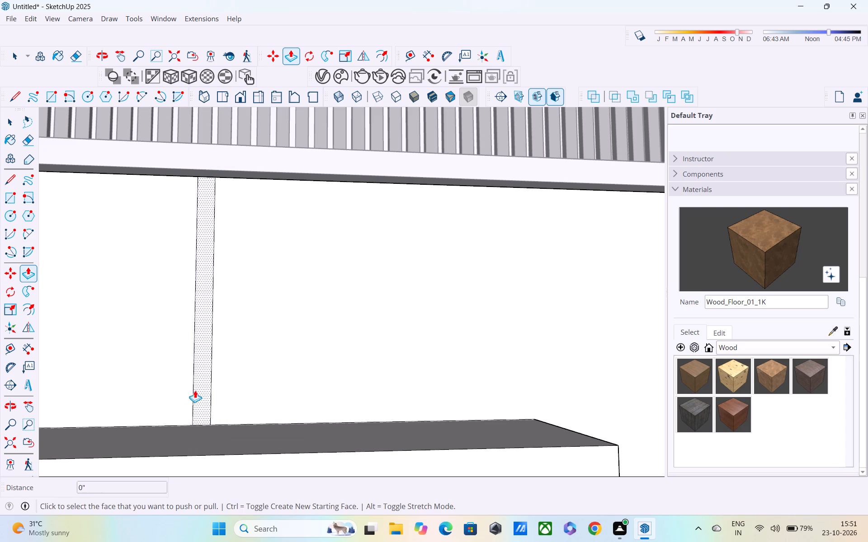
{"action": "left_click", "coordinate": [202, 392]}
{"action": "scroll", "coordinate": [205, 395], "scroll_direction": "down", "scroll_amount": 2}
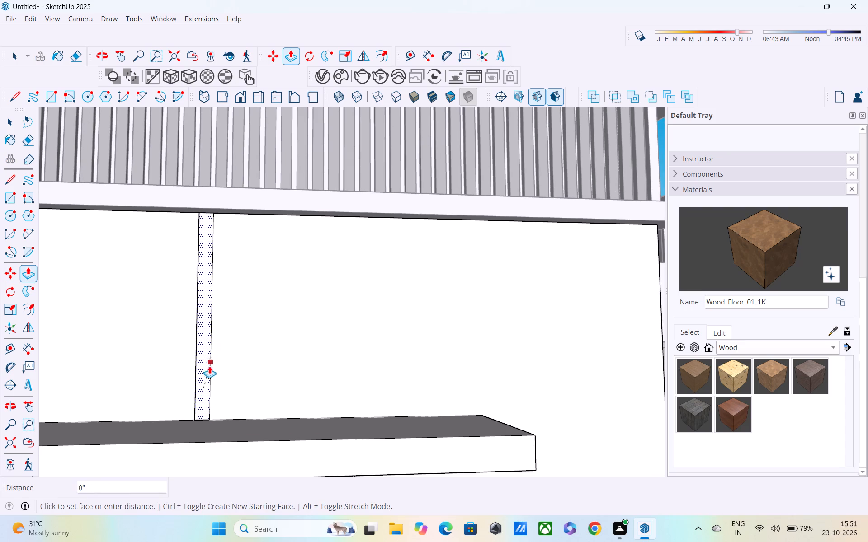
{"action": "scroll", "coordinate": [208, 378], "scroll_direction": "down", "scroll_amount": 5}
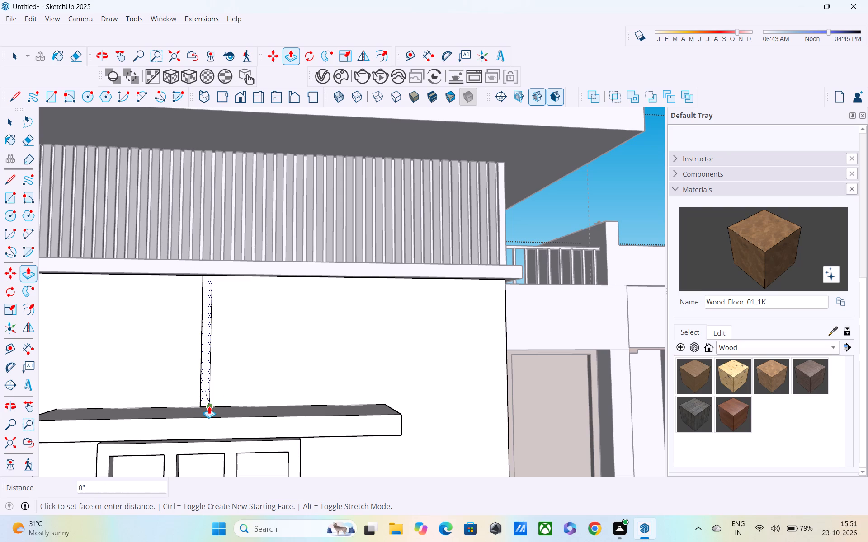
{"action": "type", "text": "1\""}
{"action": "key", "text": "Return"}
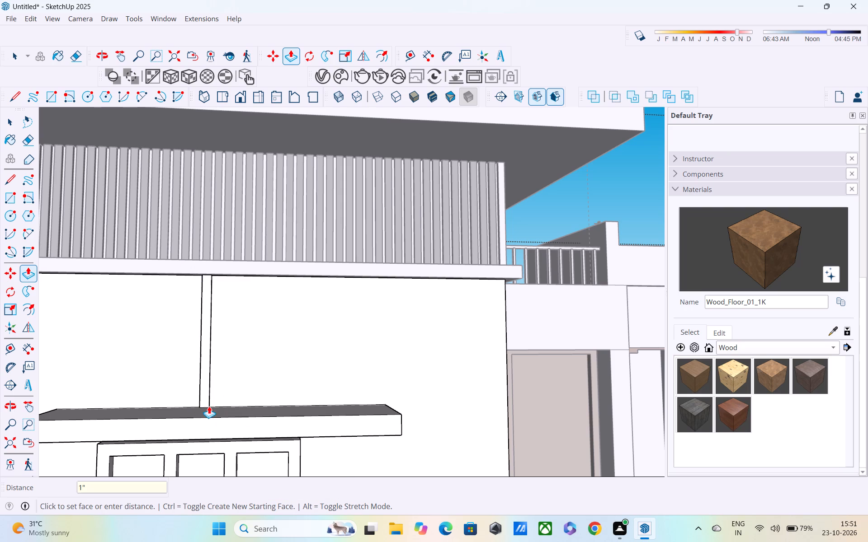
Draw a line about 5' 6 5/16" long along the wall's top edge, from the raised corner strip to the strip above the window shade.
{"action": "scroll", "coordinate": [199, 406], "scroll_direction": "down", "scroll_amount": 2}
{"action": "scroll", "coordinate": [199, 406], "scroll_direction": "up", "scroll_amount": 1}
{"action": "scroll", "coordinate": [199, 406], "scroll_direction": "down", "scroll_amount": 2}
{"action": "middle_click_drag", "start_coordinate": [199, 406], "coordinate": [223, 413]}
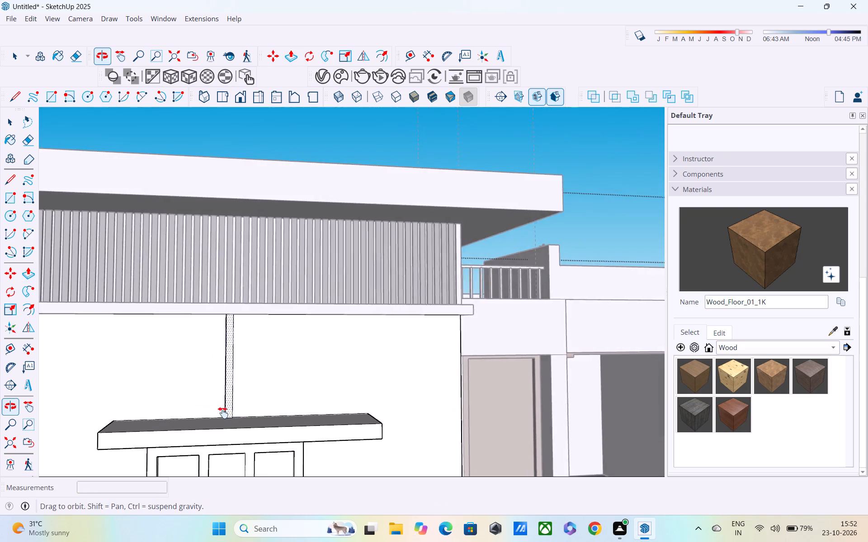
{"action": "middle_click_drag", "start_coordinate": [223, 413], "coordinate": [276, 378]}
{"action": "scroll", "coordinate": [275, 378], "scroll_direction": "down", "scroll_amount": 5, "text": "shift"}
{"action": "middle_click_drag", "start_coordinate": [279, 372], "coordinate": [286, 346]}
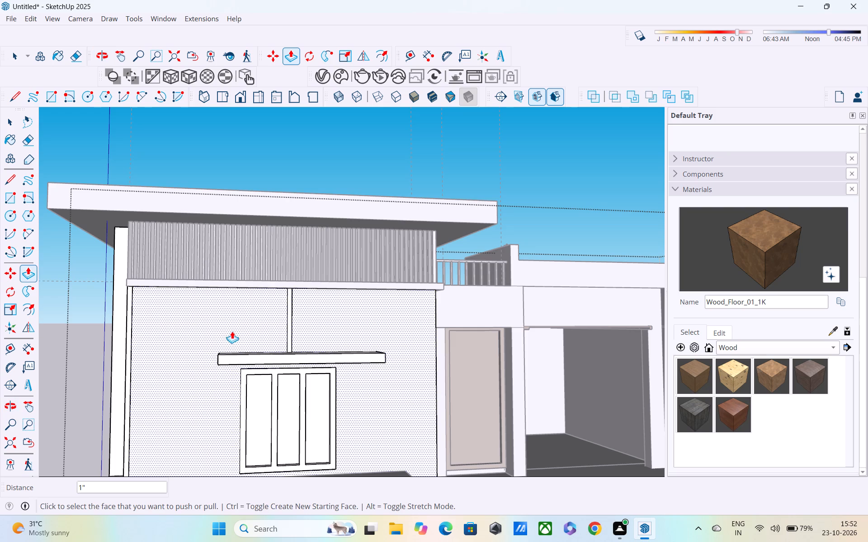
{"action": "left_click", "coordinate": [229, 330]}
{"action": "key", "text": "space"}
{"action": "left_click", "coordinate": [226, 329]}
{"action": "middle_click_drag", "start_coordinate": [227, 332], "coordinate": [235, 309]}
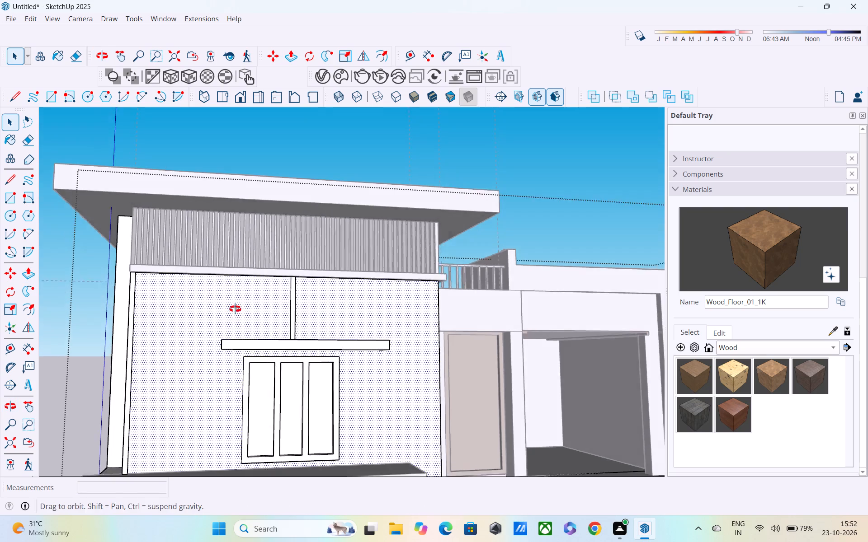
{"action": "middle_click_drag", "start_coordinate": [235, 309], "coordinate": [241, 291]}
{"action": "key", "text": "l"}
{"action": "scroll", "coordinate": [215, 259], "scroll_direction": "up", "scroll_amount": 2}
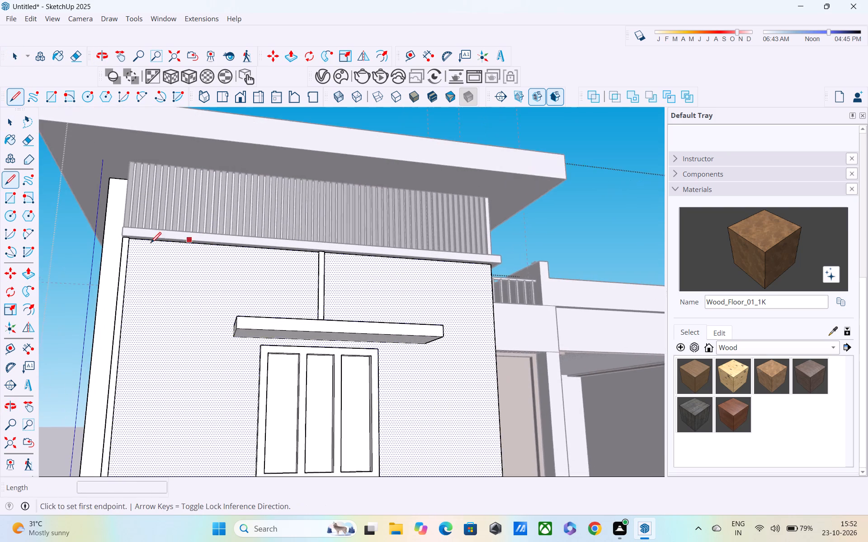
{"action": "scroll", "coordinate": [87, 245], "scroll_direction": "up", "scroll_amount": 6}
{"action": "scroll", "coordinate": [156, 237], "scroll_direction": "up", "scroll_amount": 3}
{"action": "middle_click_drag", "start_coordinate": [150, 237], "coordinate": [54, 232]}
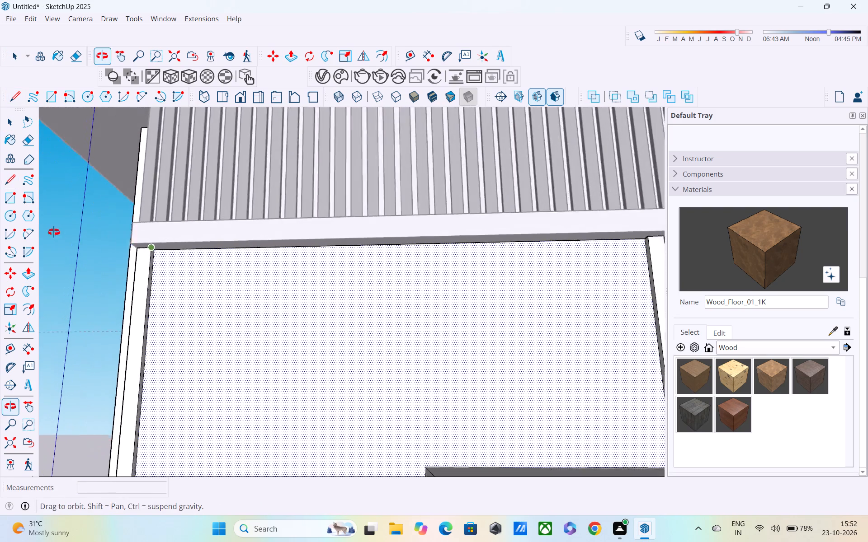
{"action": "middle_click_drag", "start_coordinate": [54, 232], "coordinate": [44, 231]}
{"action": "scroll", "coordinate": [151, 257], "scroll_direction": "up", "scroll_amount": 3}
{"action": "left_click", "coordinate": [155, 259]}
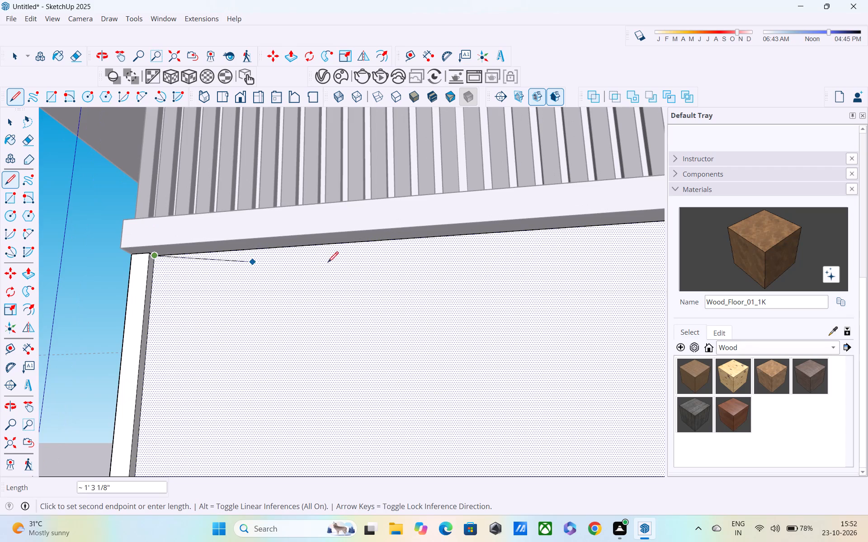
{"action": "scroll", "coordinate": [329, 263], "scroll_direction": "down", "scroll_amount": 3}
{"action": "middle_click_drag", "start_coordinate": [333, 256], "coordinate": [0, 254], "text": "shift"}
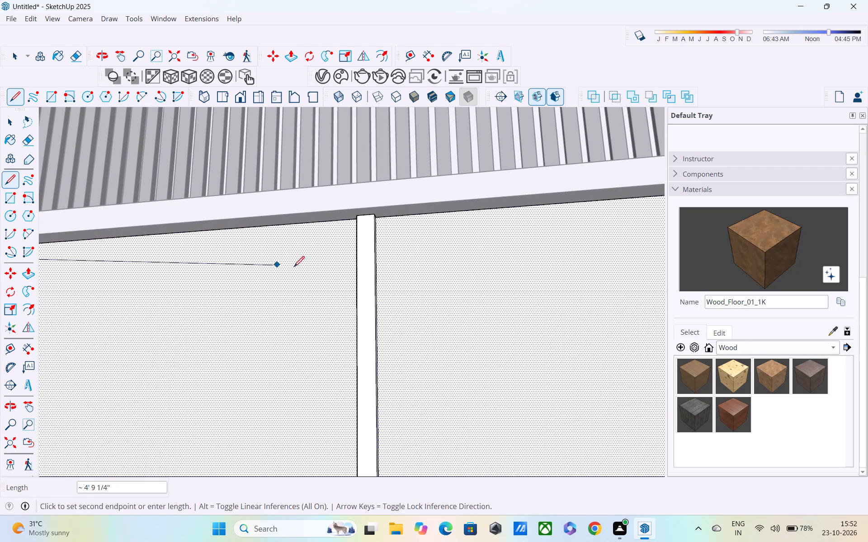
{"action": "middle_click_drag", "start_coordinate": [292, 268], "coordinate": [552, 298]}
{"action": "scroll", "coordinate": [346, 213], "scroll_direction": "up", "scroll_amount": 3}
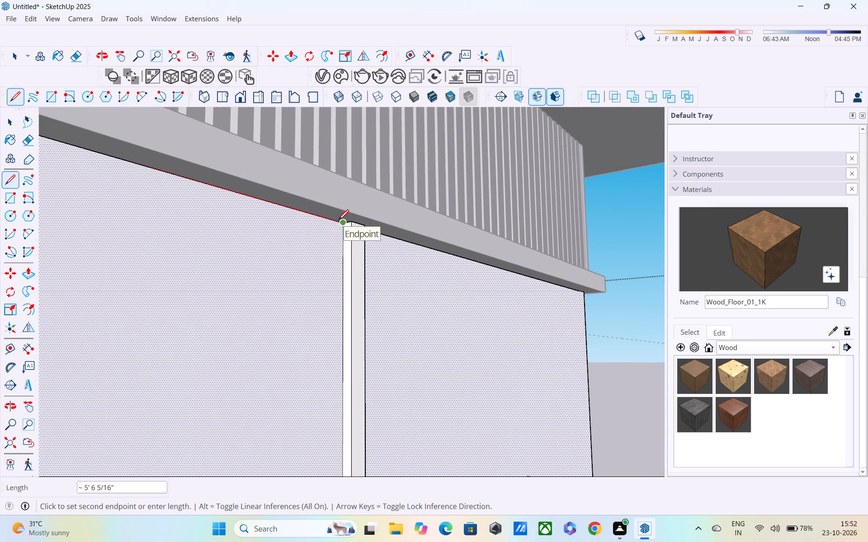
{"action": "left_click", "coordinate": [338, 221]}
Continue the outline down the middle strip's edge to the window shade and about 2' 5 9/16" along the shade's back edge to its end.
{"action": "scroll", "coordinate": [339, 249], "scroll_direction": "down", "scroll_amount": 4}
{"action": "scroll", "coordinate": [335, 285], "scroll_direction": "down", "scroll_amount": 1, "text": "shift"}
{"action": "middle_click_drag", "start_coordinate": [331, 281], "coordinate": [330, 242], "text": "shift"}
{"action": "left_click", "coordinate": [341, 393]}
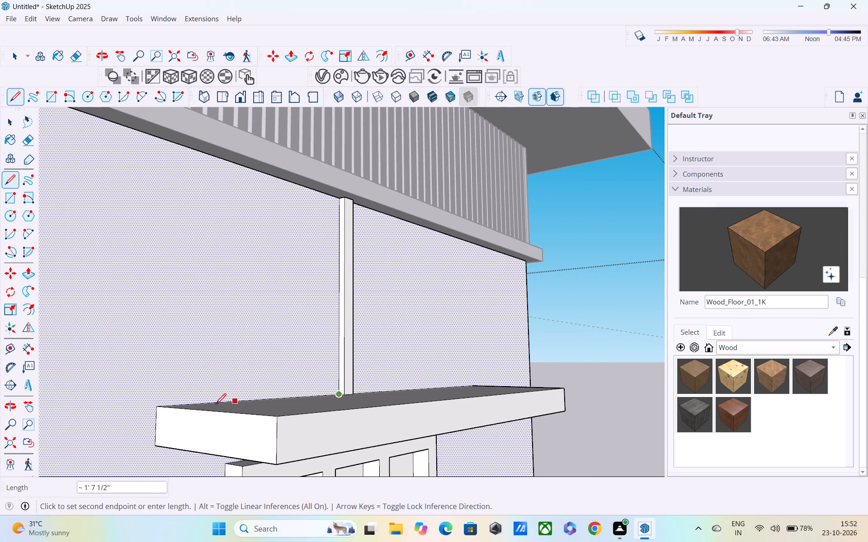
{"action": "left_click", "coordinate": [162, 404]}
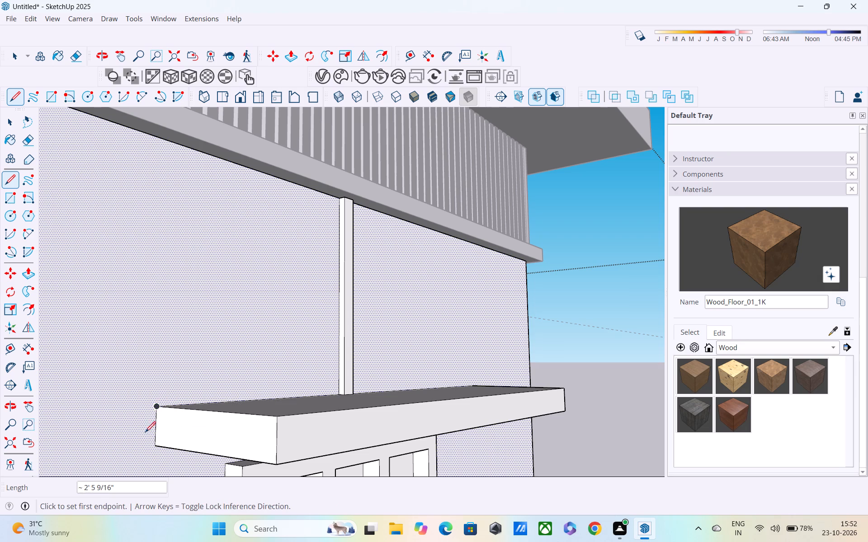
Draw a line about 9 1/4" along the window shade's lower back edge, plus a 3" vertical line down to the window frame's top corner.
{"action": "left_click", "coordinate": [156, 442]}
{"action": "middle_click_drag", "start_coordinate": [159, 451], "coordinate": [129, 335]}
{"action": "scroll", "coordinate": [129, 336], "scroll_direction": "up", "scroll_amount": 1}
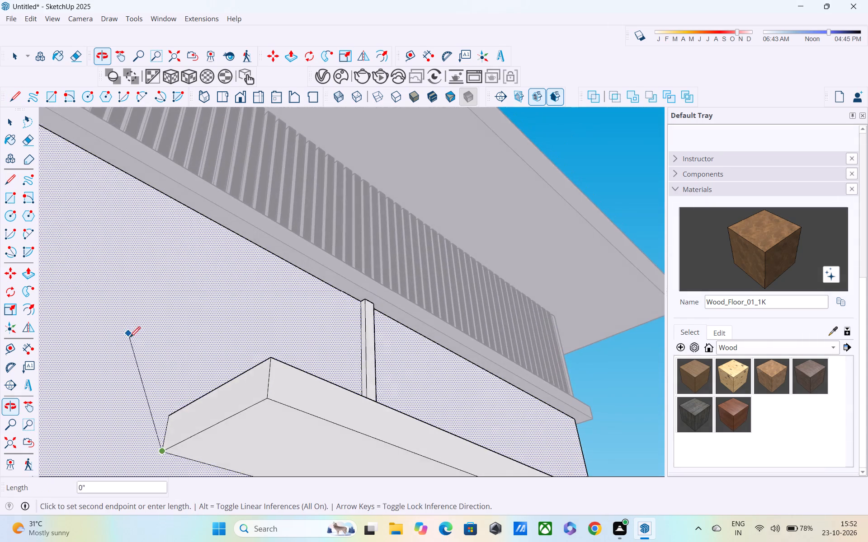
{"action": "scroll", "coordinate": [136, 352], "scroll_direction": "down", "scroll_amount": 4}
{"action": "scroll", "coordinate": [152, 400], "scroll_direction": "down", "scroll_amount": 3}
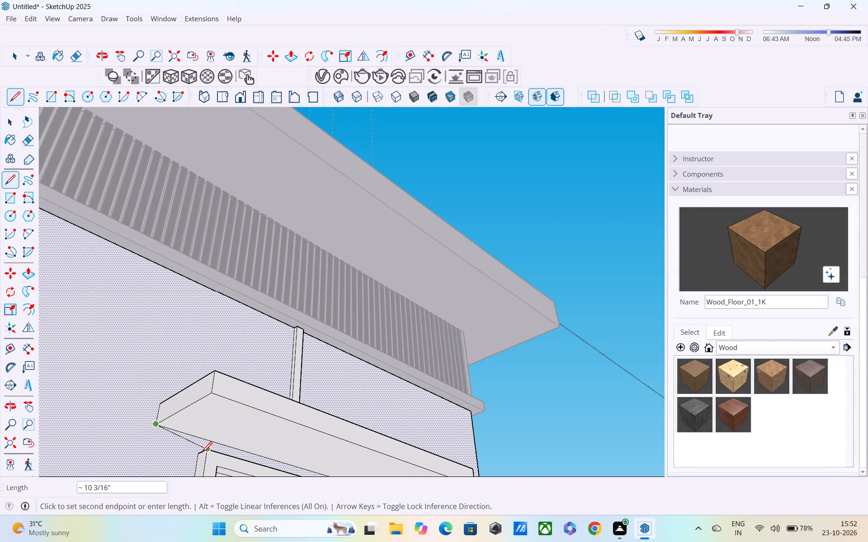
{"action": "left_click", "coordinate": [198, 442]}
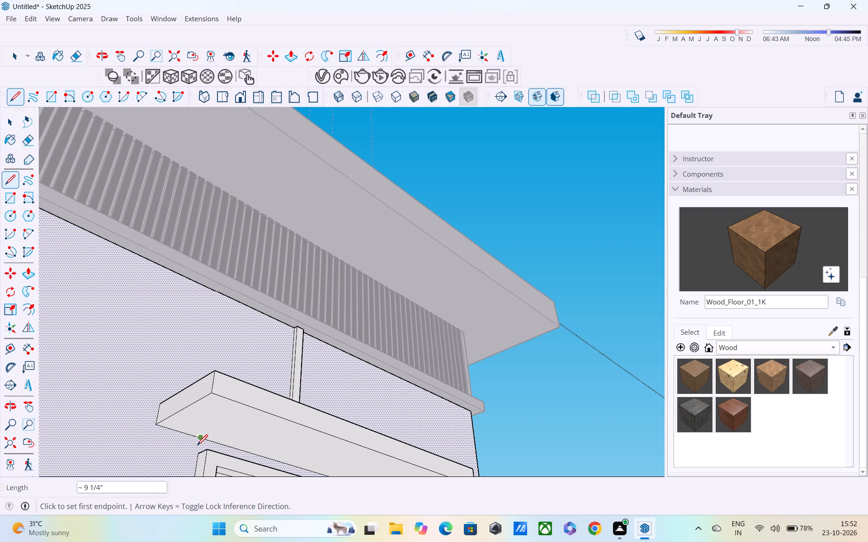
{"action": "left_click", "coordinate": [197, 455]}
{"action": "left_click", "coordinate": [205, 439]}
Draw a 3' 9" line down the window frame's back side edge, from its top corner to its bottom corner.
{"action": "scroll", "coordinate": [201, 442], "scroll_direction": "down", "scroll_amount": 3}
{"action": "middle_click_drag", "start_coordinate": [200, 442], "coordinate": [199, 282]}
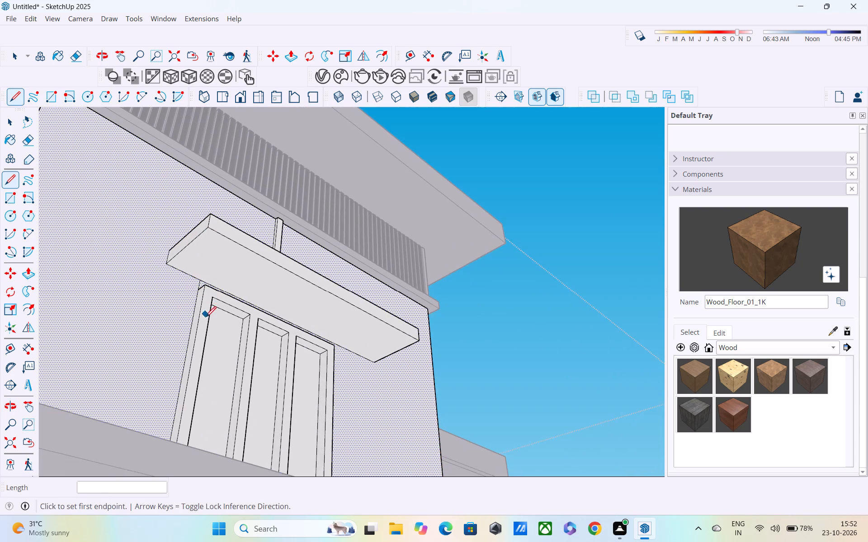
{"action": "middle_click_drag", "start_coordinate": [206, 319], "coordinate": [234, 259]}
{"action": "scroll", "coordinate": [234, 262], "scroll_direction": "down", "scroll_amount": 3}
{"action": "middle_click_drag", "start_coordinate": [227, 298], "coordinate": [226, 299]}
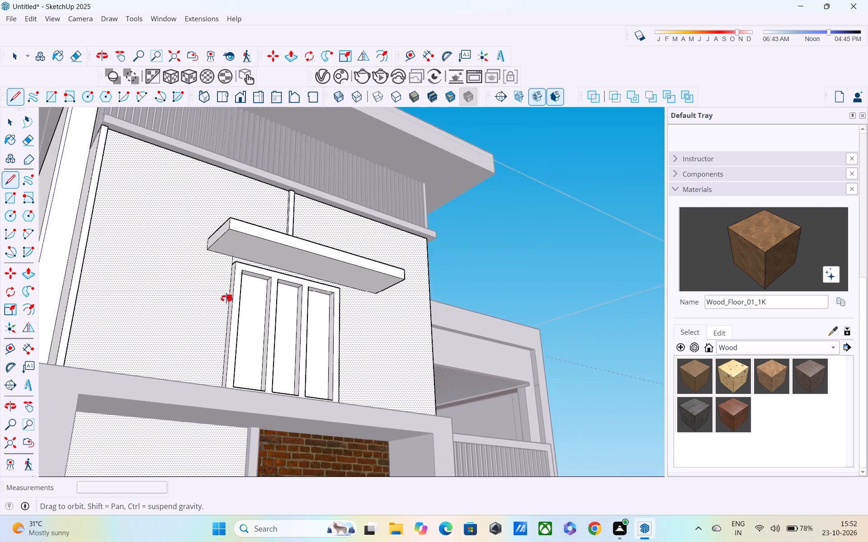
{"action": "middle_click_drag", "start_coordinate": [226, 299], "coordinate": [250, 227]}
{"action": "middle_click_drag", "start_coordinate": [240, 283], "coordinate": [217, 343]}
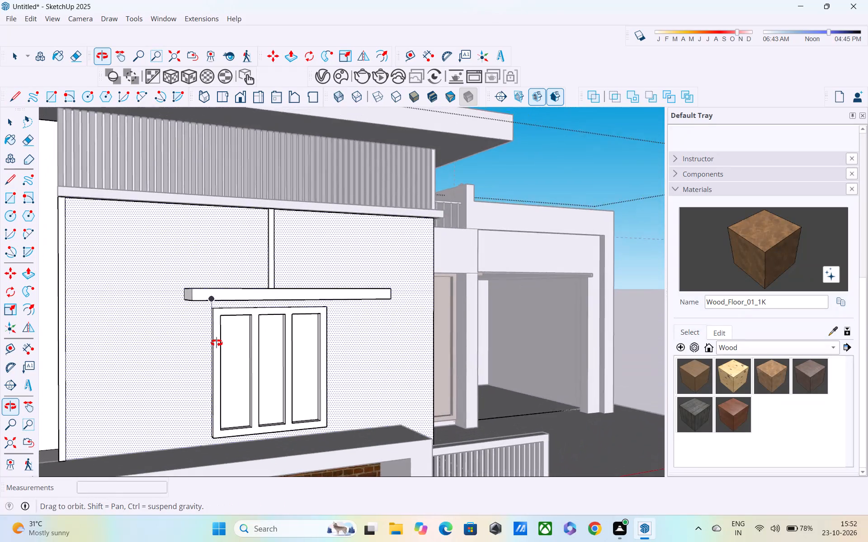
{"action": "middle_click_drag", "start_coordinate": [217, 343], "coordinate": [244, 251]}
{"action": "middle_click_drag", "start_coordinate": [228, 298], "coordinate": [220, 333]}
{"action": "scroll", "coordinate": [228, 310], "scroll_direction": "up", "scroll_amount": 2}
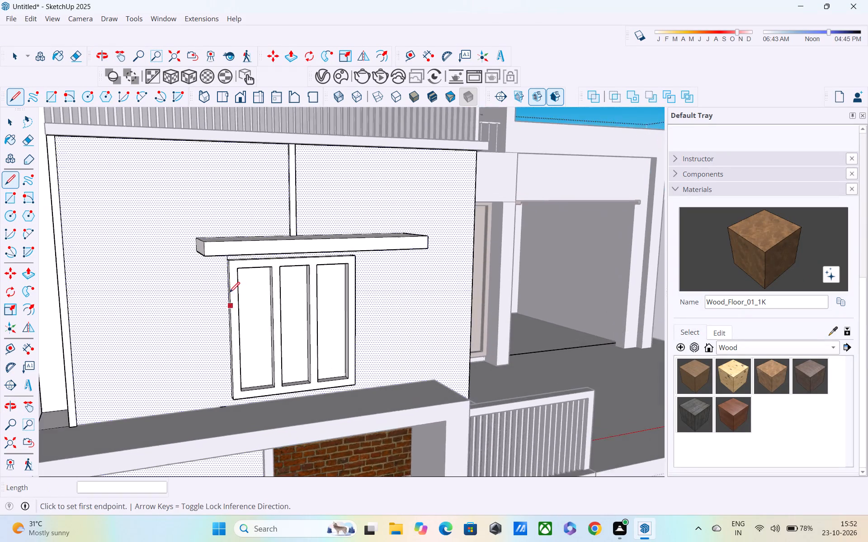
{"action": "scroll", "coordinate": [229, 294], "scroll_direction": "up", "scroll_amount": 1}
{"action": "middle_click_drag", "start_coordinate": [248, 242], "coordinate": [265, 204]}
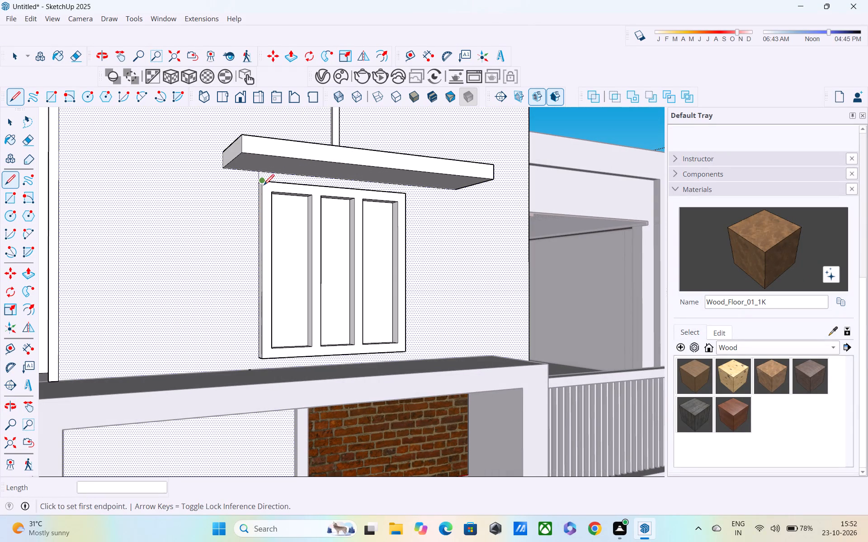
{"action": "left_click", "coordinate": [259, 186]}
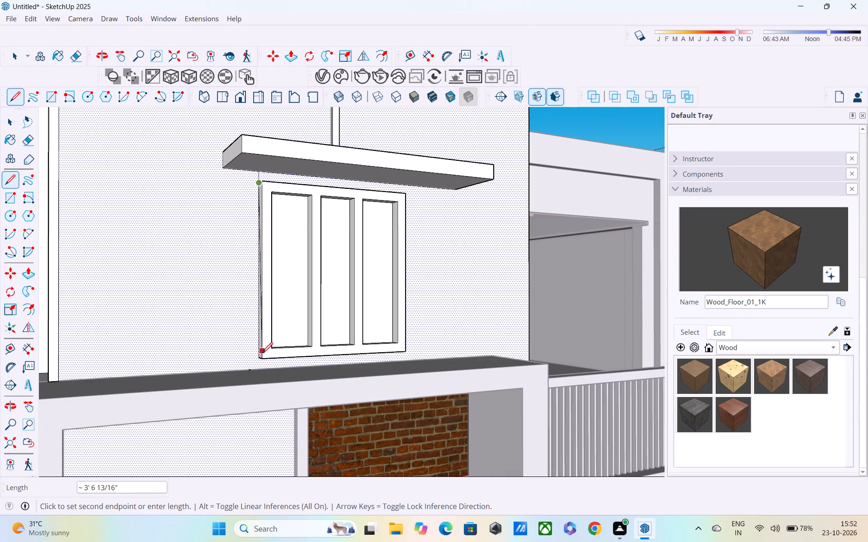
{"action": "scroll", "coordinate": [260, 364], "scroll_direction": "up", "scroll_amount": 8}
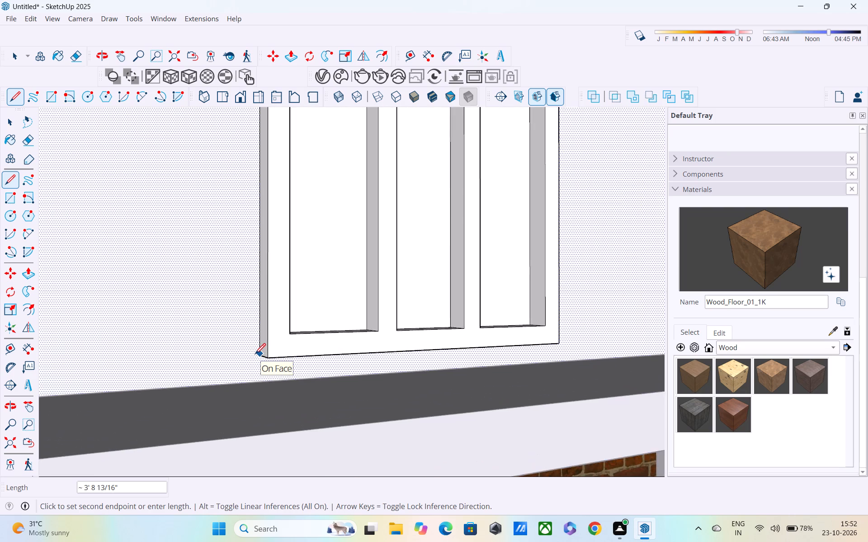
{"action": "scroll", "coordinate": [255, 355], "scroll_direction": "up", "scroll_amount": 1}
{"action": "middle_click_drag", "start_coordinate": [254, 358], "coordinate": [307, 379]}
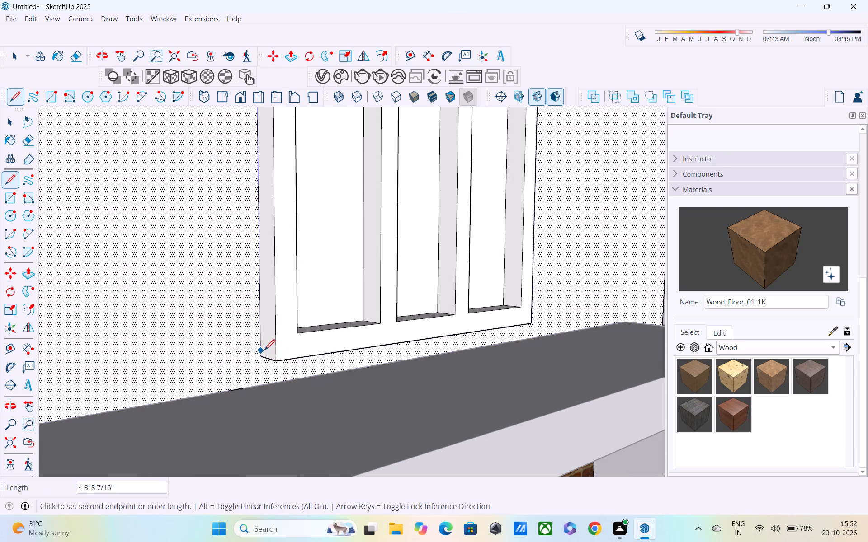
{"action": "left_click", "coordinate": [263, 355]}
Draw a 3" vertical line from the window frame's bottom back corner down to the ledge below.
{"action": "left_click", "coordinate": [261, 389]}
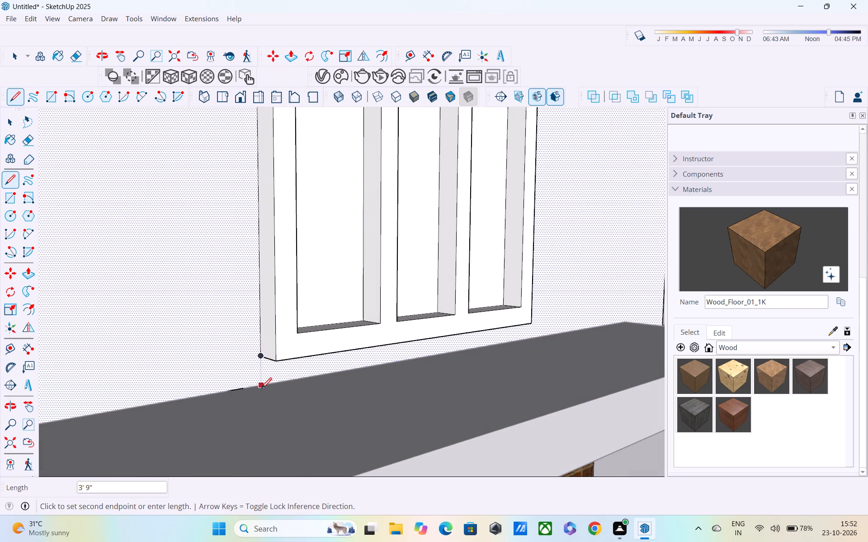
{"action": "left_click", "coordinate": [261, 360]}
{"action": "left_click_drag", "start_coordinate": [258, 387], "coordinate": [249, 390]}
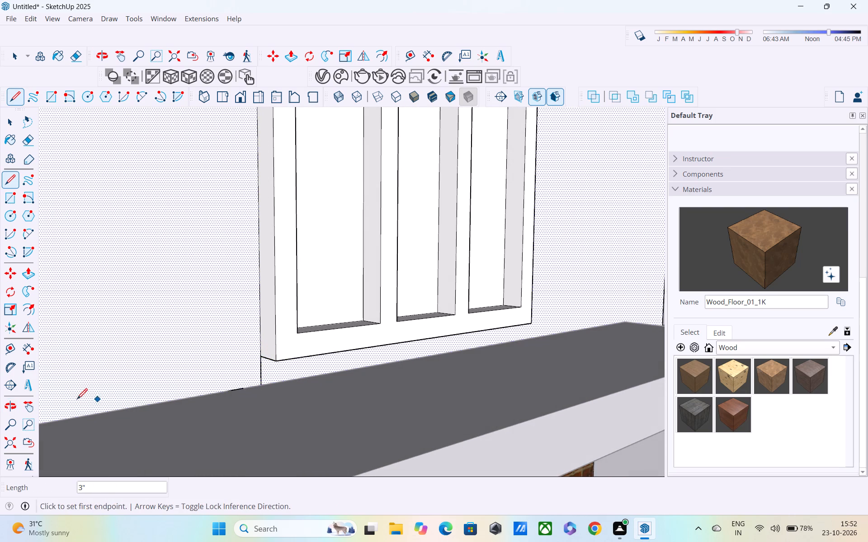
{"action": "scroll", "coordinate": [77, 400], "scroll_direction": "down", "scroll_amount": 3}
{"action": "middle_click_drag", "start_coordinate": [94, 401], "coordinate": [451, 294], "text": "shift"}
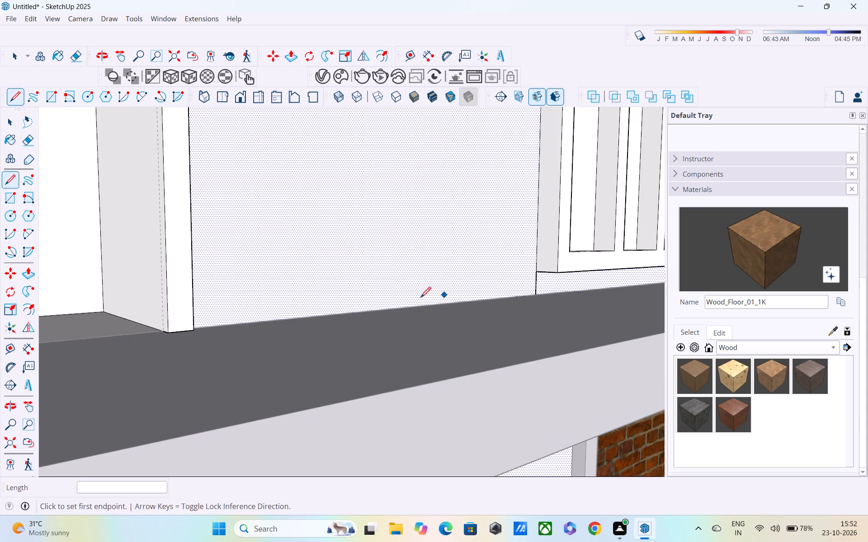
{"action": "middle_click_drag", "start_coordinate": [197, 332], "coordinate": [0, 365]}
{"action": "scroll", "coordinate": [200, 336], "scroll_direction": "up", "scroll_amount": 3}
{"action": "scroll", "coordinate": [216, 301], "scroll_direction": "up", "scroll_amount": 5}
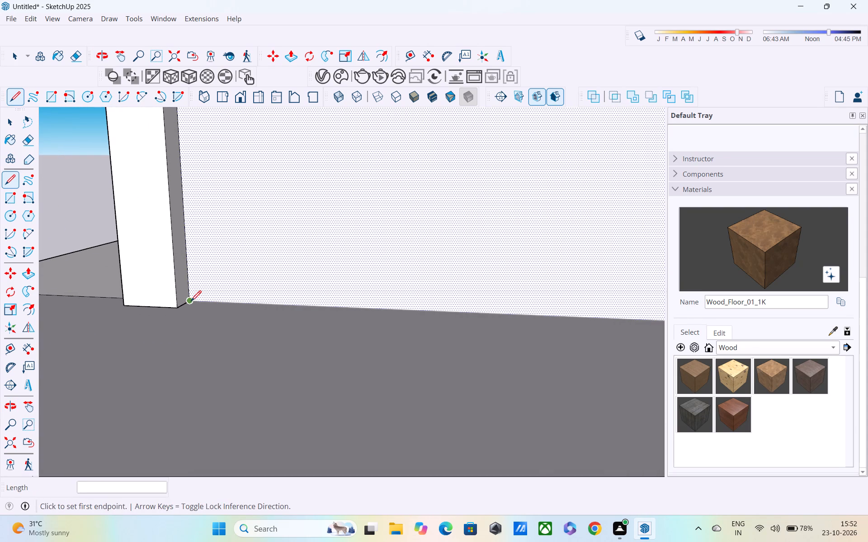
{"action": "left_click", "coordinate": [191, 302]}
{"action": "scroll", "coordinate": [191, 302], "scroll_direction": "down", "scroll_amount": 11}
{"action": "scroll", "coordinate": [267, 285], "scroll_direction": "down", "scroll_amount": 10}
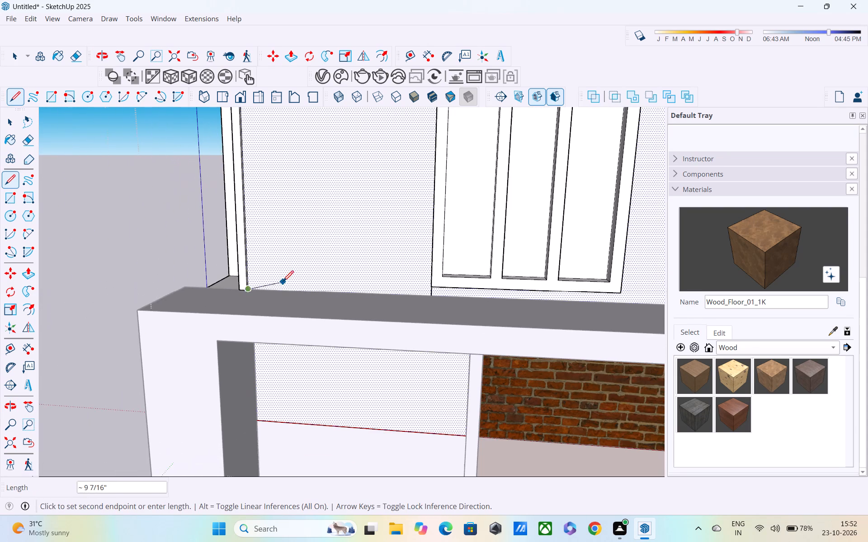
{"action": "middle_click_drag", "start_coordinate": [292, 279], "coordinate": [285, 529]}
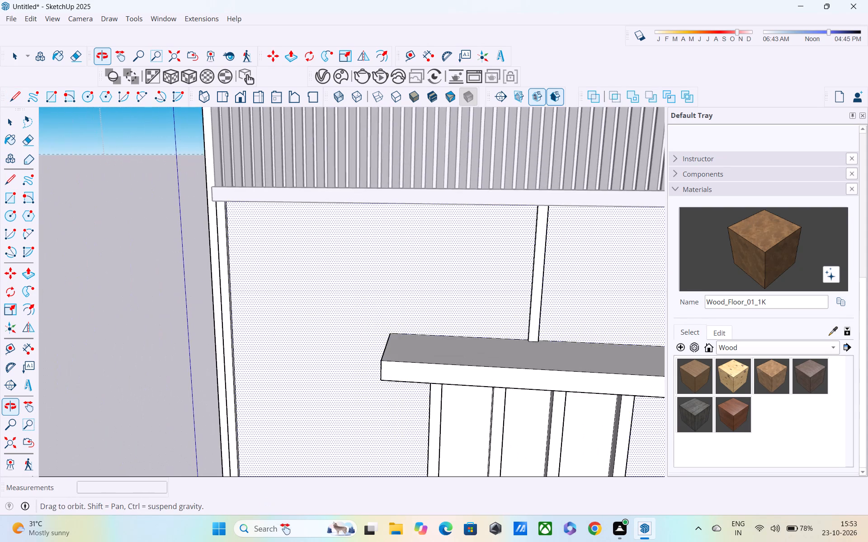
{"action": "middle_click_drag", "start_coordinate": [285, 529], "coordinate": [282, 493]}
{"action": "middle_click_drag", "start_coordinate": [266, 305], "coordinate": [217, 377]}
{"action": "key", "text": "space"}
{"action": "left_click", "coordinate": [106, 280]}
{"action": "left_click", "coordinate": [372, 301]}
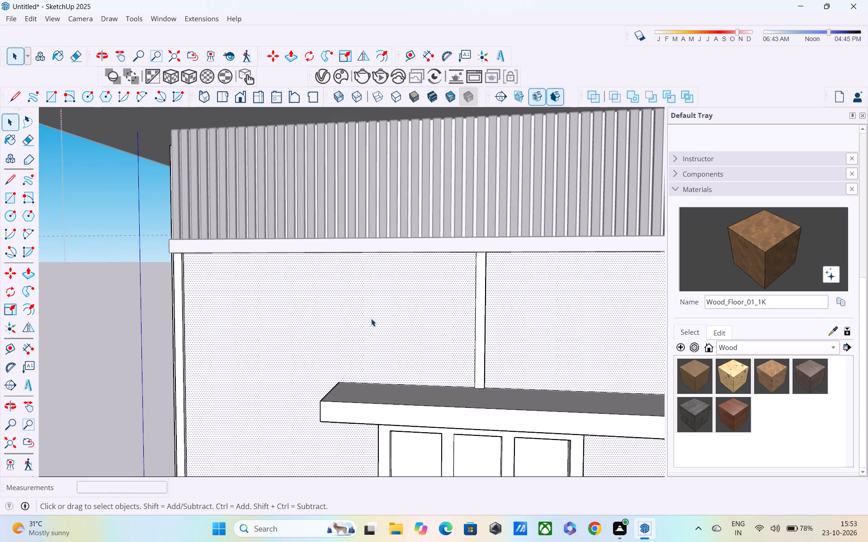
Draw lines along the side edge and the 2" front edge of the middle strip's base, where it meets the window shade.
{"action": "middle_click_drag", "start_coordinate": [371, 318], "coordinate": [333, 311]}
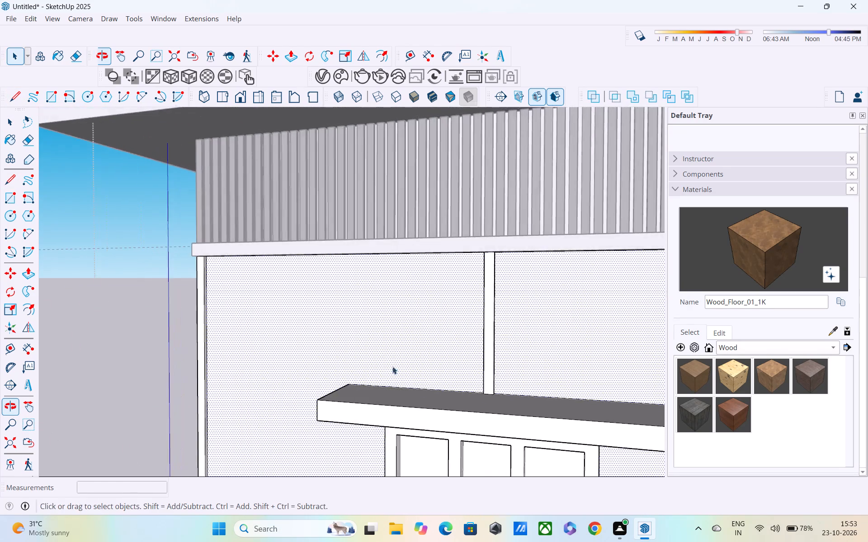
{"action": "scroll", "coordinate": [430, 408], "scroll_direction": "up", "scroll_amount": 15}
{"action": "scroll", "coordinate": [498, 366], "scroll_direction": "up", "scroll_amount": 1}
{"action": "middle_click_drag", "start_coordinate": [495, 364], "coordinate": [486, 345]}
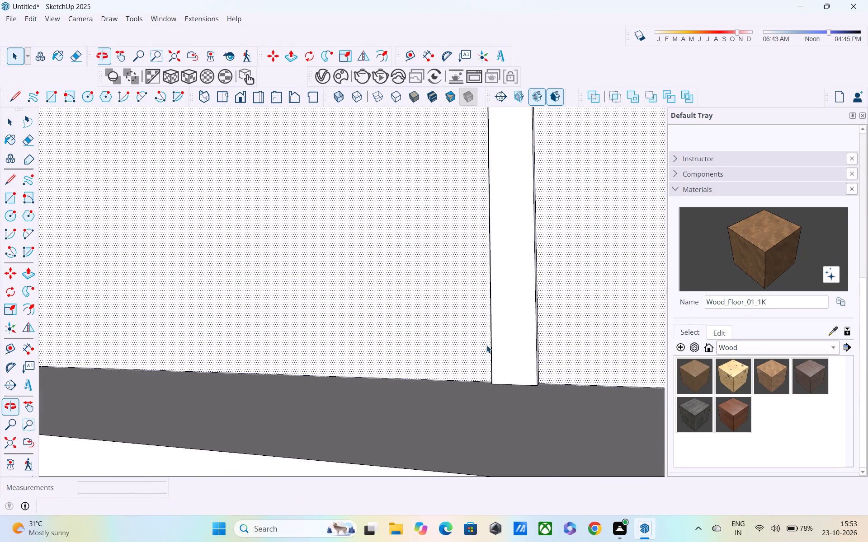
{"action": "key", "text": "l"}
{"action": "middle_click_drag", "start_coordinate": [488, 364], "coordinate": [605, 418]}
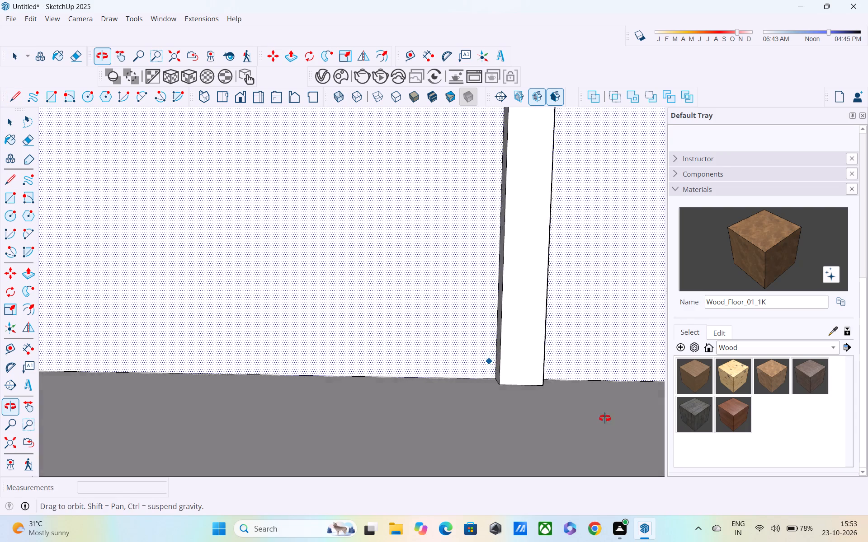
{"action": "middle_click_drag", "start_coordinate": [605, 418], "coordinate": [792, 427]}
{"action": "scroll", "coordinate": [501, 354], "scroll_direction": "up", "scroll_amount": 3}
{"action": "left_click", "coordinate": [501, 353]}
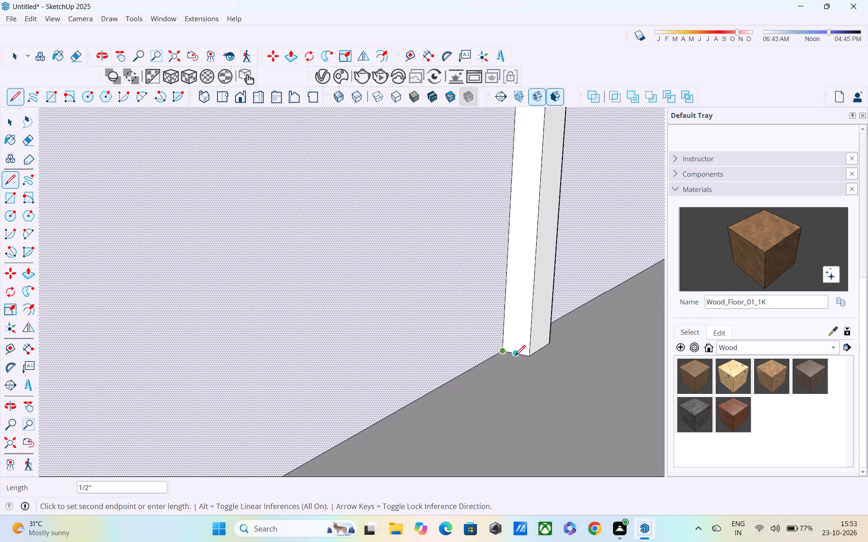
{"action": "left_click", "coordinate": [523, 359]}
{"action": "middle_click_drag", "start_coordinate": [526, 355], "coordinate": [360, 345]}
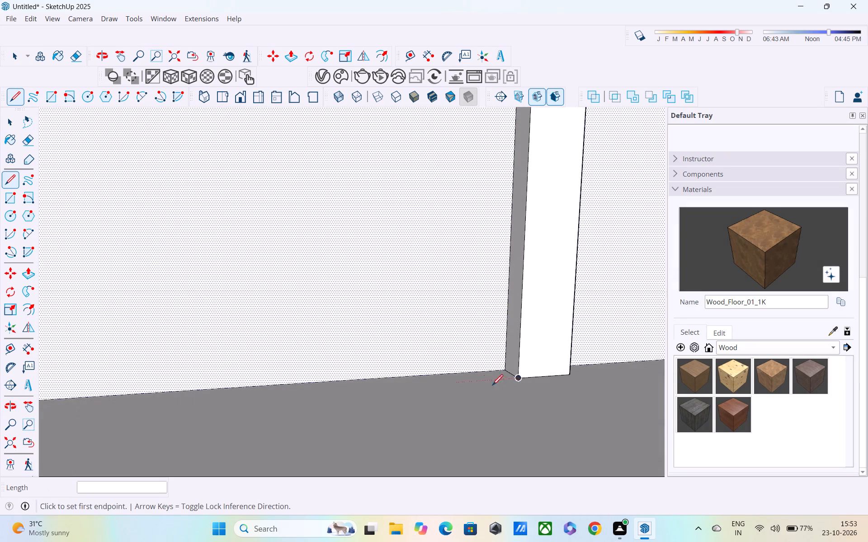
{"action": "left_click", "coordinate": [514, 381]}
{"action": "left_click", "coordinate": [573, 380]}
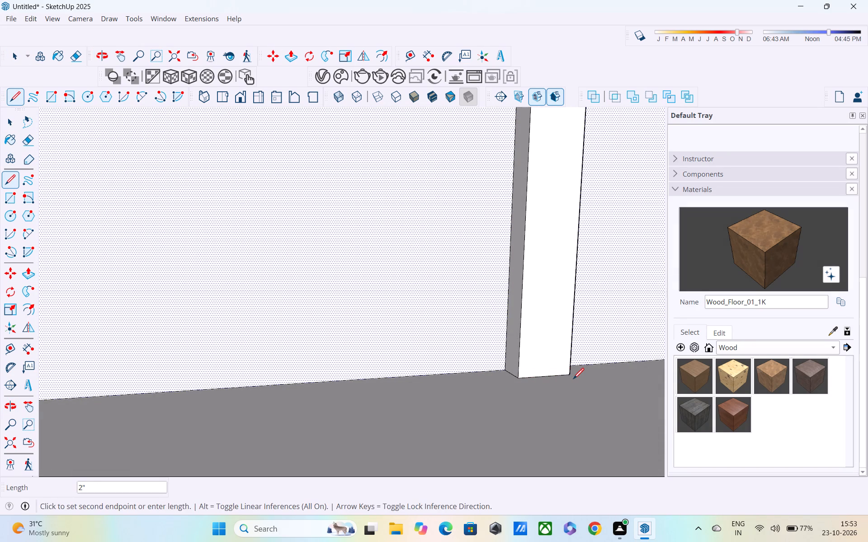
Draw a 1" line across the side of the middle strip's top end, just beneath the slatted screen's base.
{"action": "scroll", "coordinate": [431, 379], "scroll_direction": "down", "scroll_amount": 3}
{"action": "middle_click_drag", "start_coordinate": [459, 369], "coordinate": [611, 383]}
{"action": "scroll", "coordinate": [578, 370], "scroll_direction": "down", "scroll_amount": 9}
{"action": "scroll", "coordinate": [536, 384], "scroll_direction": "down", "scroll_amount": 9}
{"action": "scroll", "coordinate": [515, 371], "scroll_direction": "up", "scroll_amount": 1}
{"action": "middle_click_drag", "start_coordinate": [499, 350], "coordinate": [494, 336]}
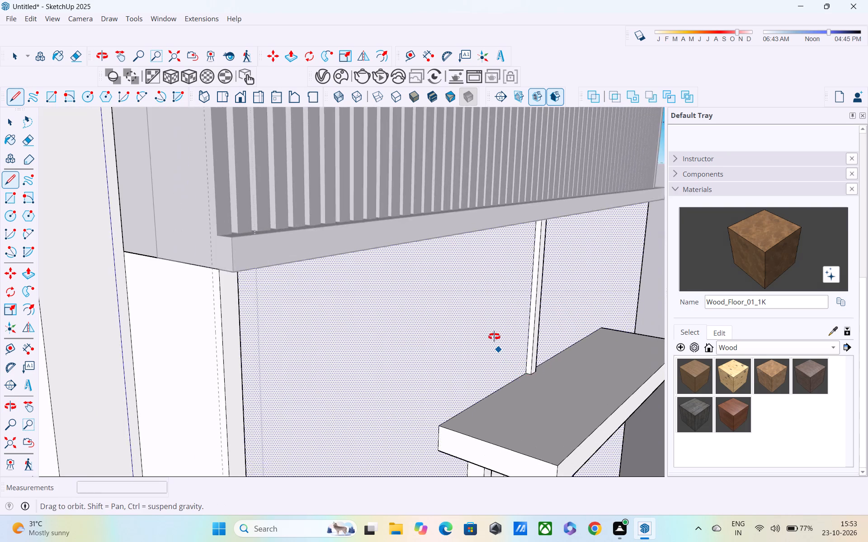
{"action": "middle_click_drag", "start_coordinate": [494, 336], "coordinate": [444, 271]}
{"action": "middle_click_drag", "start_coordinate": [277, 215], "coordinate": [250, 219]}
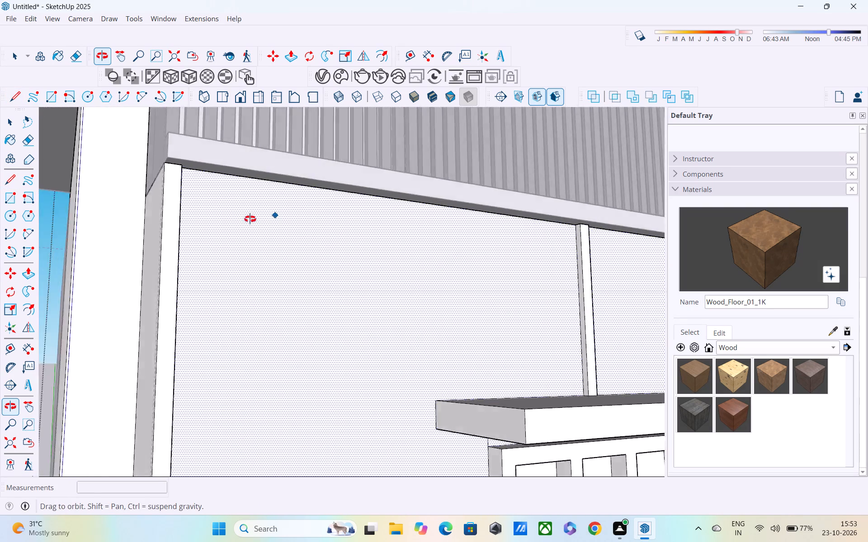
{"action": "middle_click_drag", "start_coordinate": [250, 219], "coordinate": [515, 220]}
{"action": "middle_click_drag", "start_coordinate": [515, 220], "coordinate": [512, 237]}
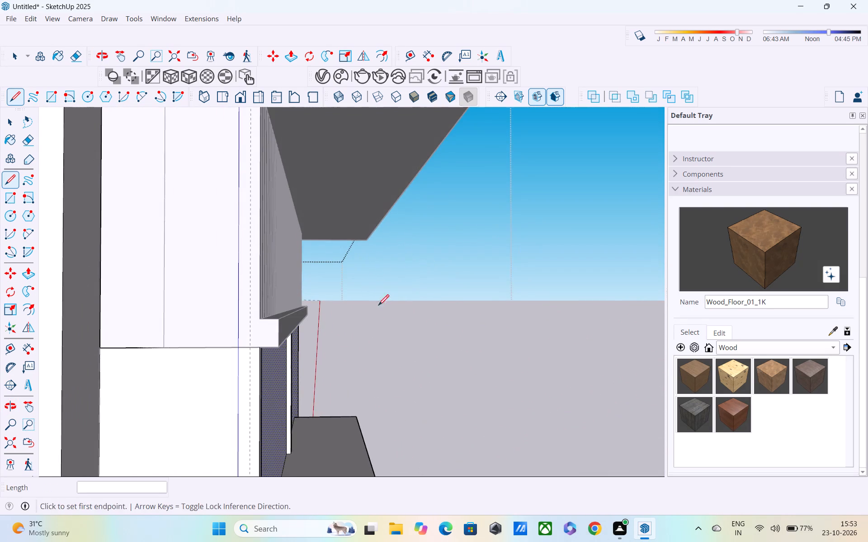
{"action": "middle_click_drag", "start_coordinate": [312, 333], "coordinate": [308, 302]}
{"action": "scroll", "coordinate": [269, 220], "scroll_direction": "up", "scroll_amount": 8}
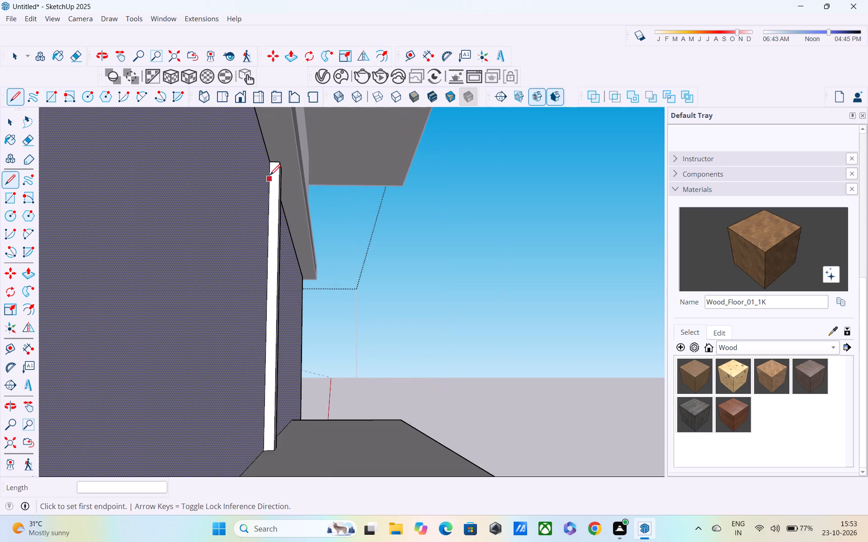
{"action": "scroll", "coordinate": [270, 176], "scroll_direction": "up", "scroll_amount": 3}
{"action": "scroll", "coordinate": [264, 138], "scroll_direction": "up", "scroll_amount": 3}
{"action": "middle_click_drag", "start_coordinate": [267, 155], "coordinate": [273, 185]}
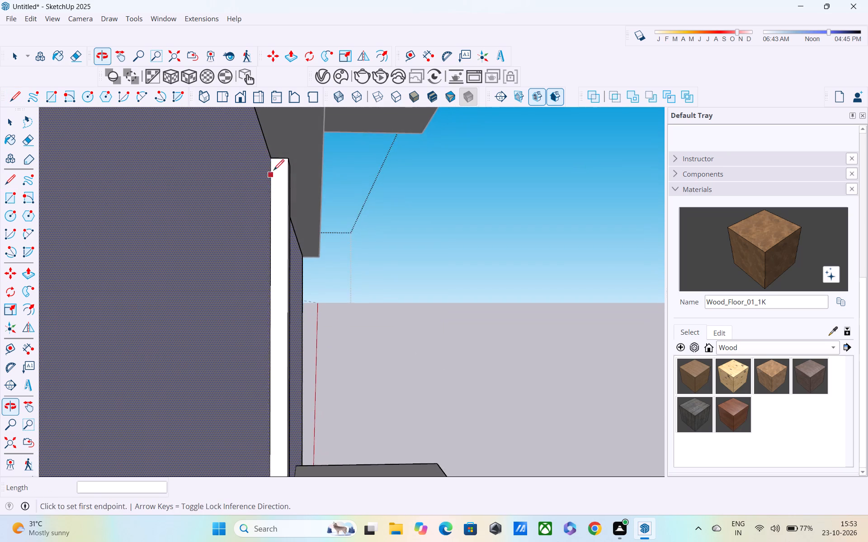
{"action": "scroll", "coordinate": [274, 169], "scroll_direction": "up", "scroll_amount": 4}
{"action": "left_click", "coordinate": [274, 153]}
{"action": "left_click", "coordinate": [293, 155]}
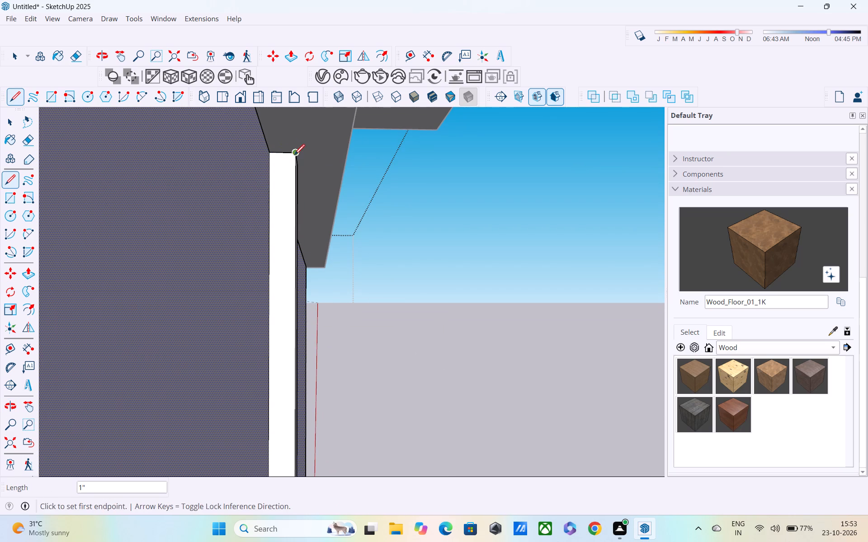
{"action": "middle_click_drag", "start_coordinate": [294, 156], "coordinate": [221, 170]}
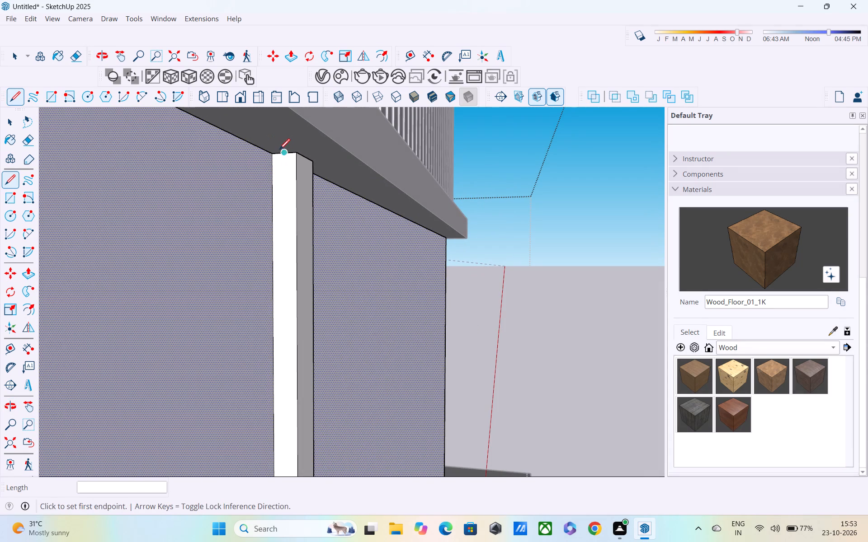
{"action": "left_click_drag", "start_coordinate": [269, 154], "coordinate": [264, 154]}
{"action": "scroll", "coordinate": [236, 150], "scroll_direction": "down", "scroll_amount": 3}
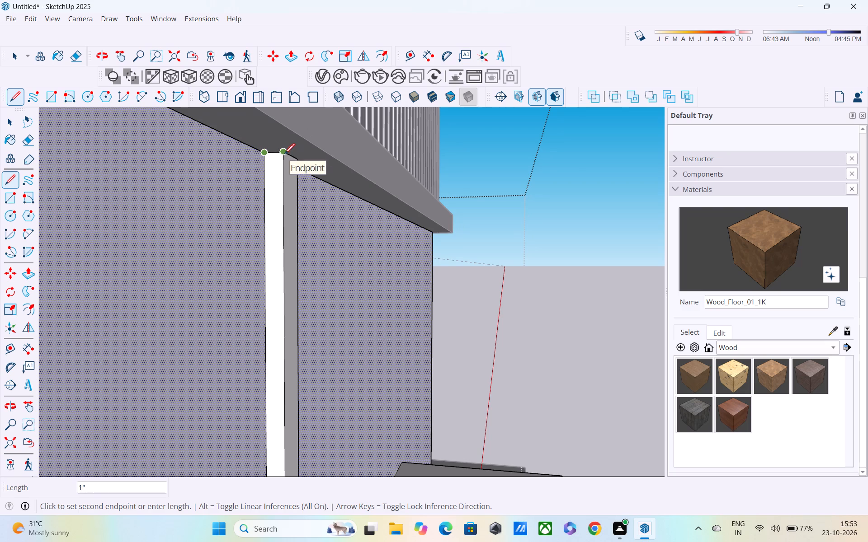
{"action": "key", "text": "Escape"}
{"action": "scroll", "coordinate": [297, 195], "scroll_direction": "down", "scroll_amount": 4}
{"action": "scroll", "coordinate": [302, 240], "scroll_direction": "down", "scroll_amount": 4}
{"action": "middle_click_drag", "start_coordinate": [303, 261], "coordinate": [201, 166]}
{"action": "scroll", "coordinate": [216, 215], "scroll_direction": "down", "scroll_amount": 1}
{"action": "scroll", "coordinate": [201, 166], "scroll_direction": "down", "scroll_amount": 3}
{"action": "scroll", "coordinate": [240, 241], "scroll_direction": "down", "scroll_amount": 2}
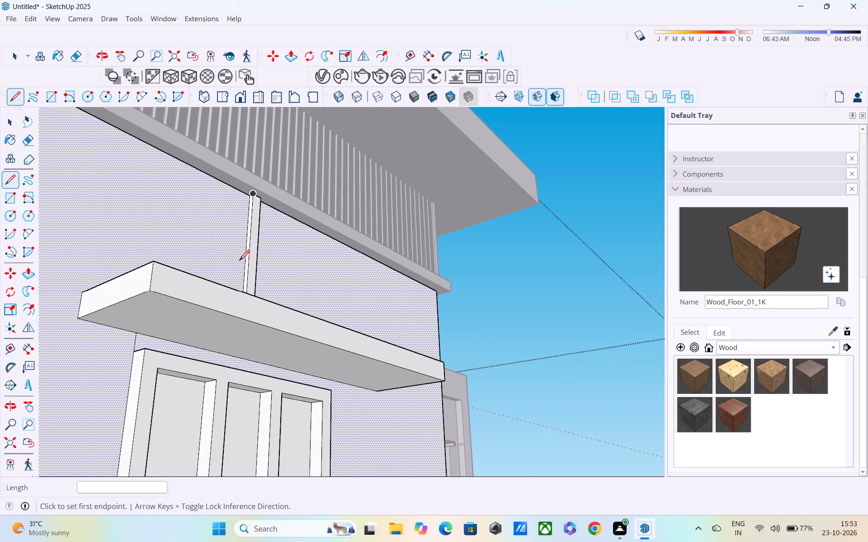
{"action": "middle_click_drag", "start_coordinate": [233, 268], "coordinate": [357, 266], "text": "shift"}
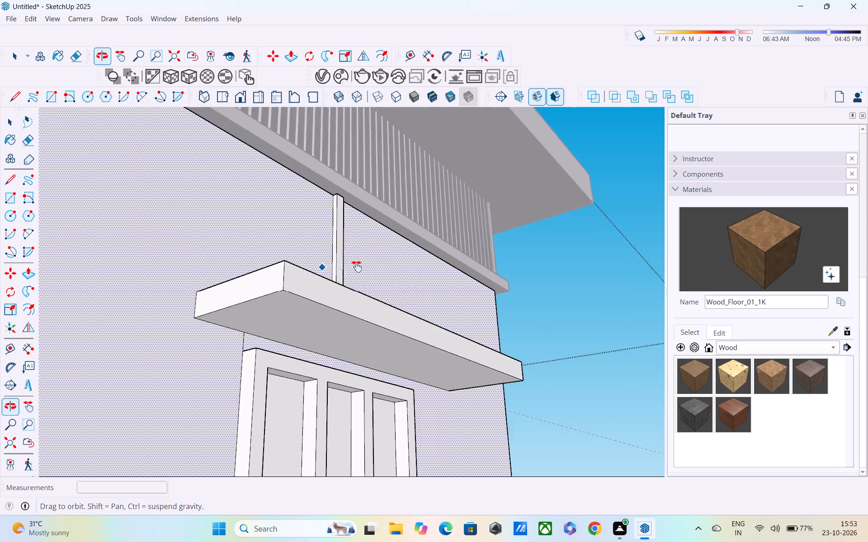
Draw a line about 2' 5 9/16" along the shade's top back edge, from the middle strip's base to the shade's back corner.
{"action": "middle_click_drag", "start_coordinate": [357, 266], "coordinate": [397, 263], "text": "shift"}
{"action": "middle_click_drag", "start_coordinate": [302, 296], "coordinate": [301, 365]}
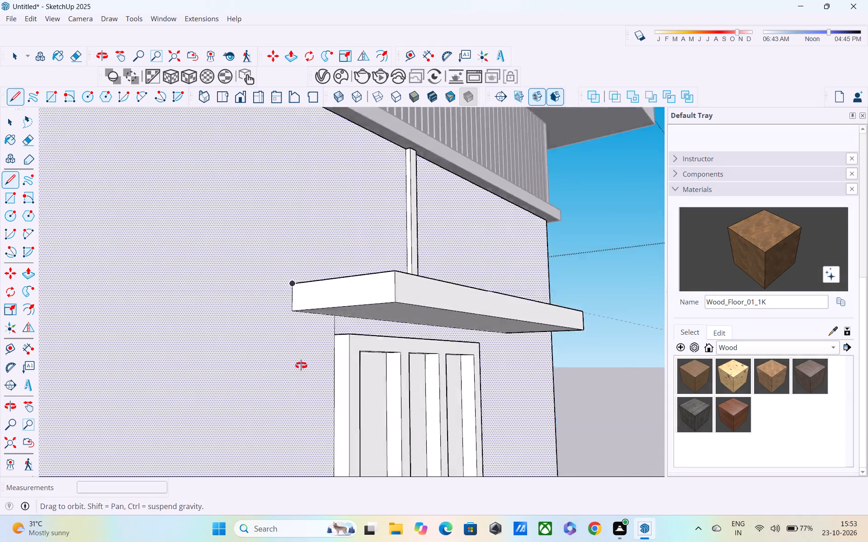
{"action": "middle_click_drag", "start_coordinate": [301, 365], "coordinate": [300, 396]}
{"action": "key", "text": "Escape"}
{"action": "middle_click_drag", "start_coordinate": [410, 271], "coordinate": [415, 315]}
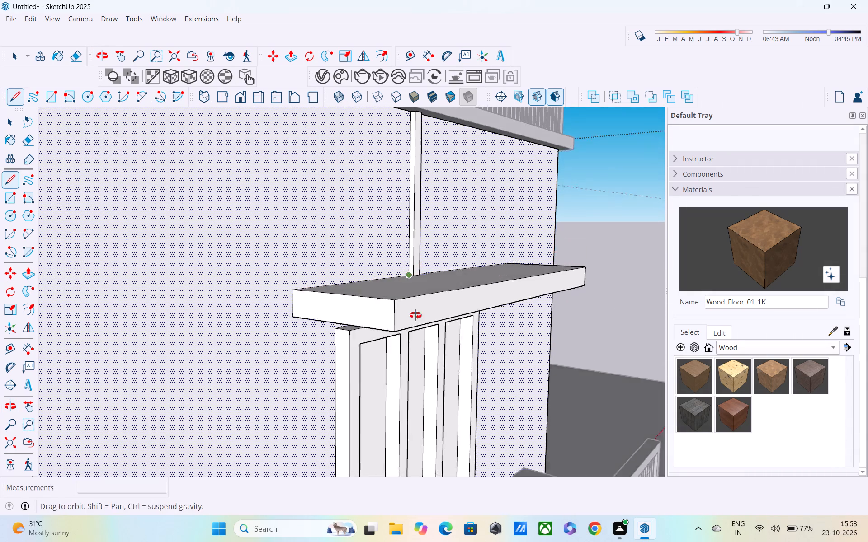
{"action": "middle_click_drag", "start_coordinate": [415, 315], "coordinate": [424, 352]}
{"action": "scroll", "coordinate": [406, 286], "scroll_direction": "up", "scroll_amount": 4}
{"action": "left_click", "coordinate": [410, 268]}
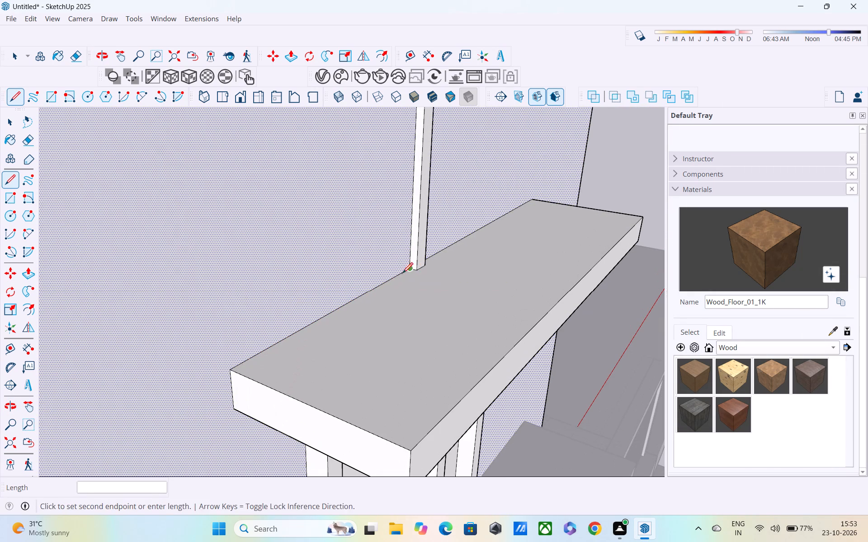
{"action": "left_click", "coordinate": [227, 369]}
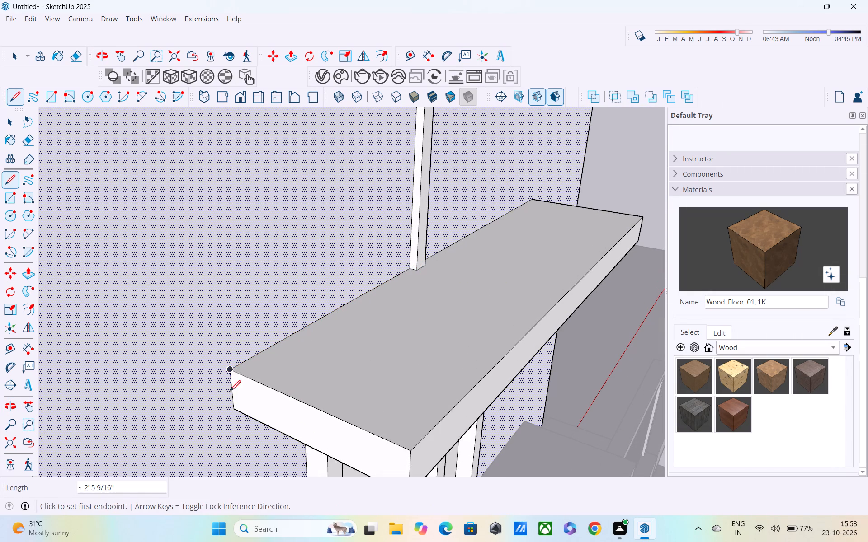
Draw lines along the shade's 4" vertical back edge and about 9 1/4" along its underside's back edge to the line above the window frame.
{"action": "left_click", "coordinate": [233, 409]}
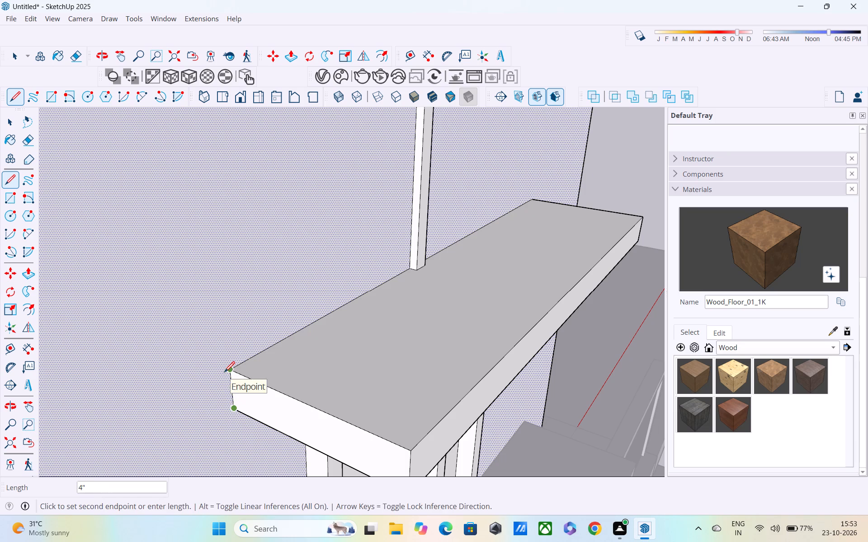
{"action": "left_click", "coordinate": [224, 373]}
{"action": "middle_click_drag", "start_coordinate": [236, 385], "coordinate": [232, 233]}
{"action": "middle_click_drag", "start_coordinate": [232, 374], "coordinate": [231, 289]}
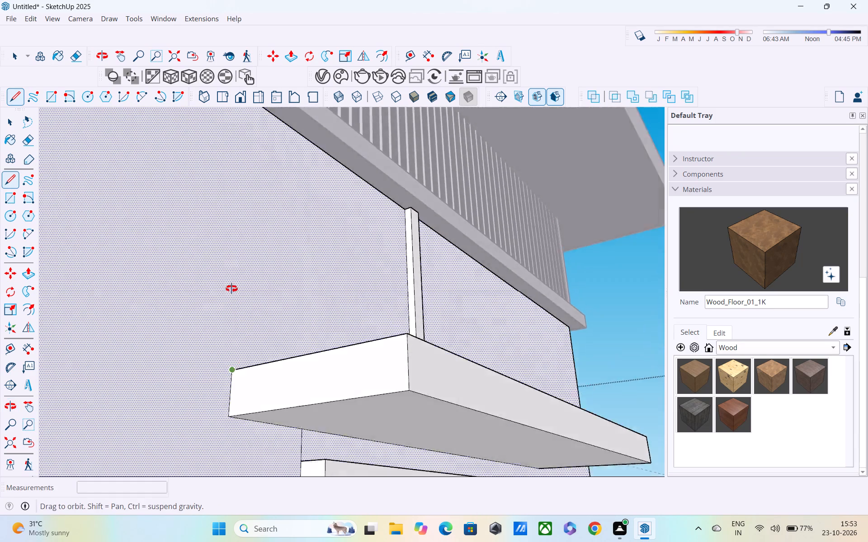
{"action": "middle_click_drag", "start_coordinate": [231, 289], "coordinate": [230, 266]}
{"action": "left_click", "coordinate": [225, 413]}
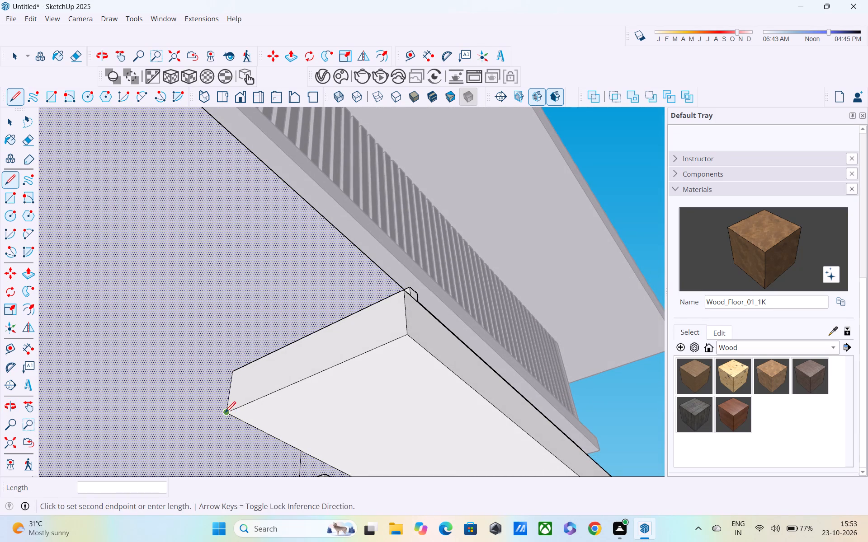
{"action": "left_click", "coordinate": [299, 449]}
Draw a 7' vertical line along the corner strip's inner back edge, from the ledge up to the slatted screen's base.
{"action": "middle_click_drag", "start_coordinate": [304, 450], "coordinate": [42, 519]}
{"action": "scroll", "coordinate": [42, 518], "scroll_direction": "down", "scroll_amount": 5}
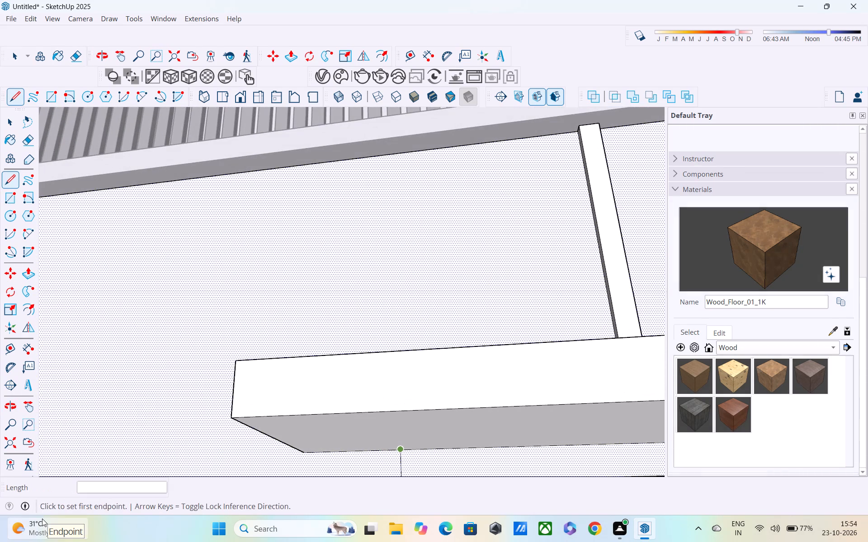
{"action": "scroll", "coordinate": [42, 519], "scroll_direction": "down", "scroll_amount": 7}
{"action": "scroll", "coordinate": [163, 471], "scroll_direction": "down", "scroll_amount": 4}
{"action": "scroll", "coordinate": [226, 411], "scroll_direction": "down", "scroll_amount": 3}
{"action": "middle_click_drag", "start_coordinate": [226, 411], "coordinate": [332, 172]}
{"action": "scroll", "coordinate": [333, 179], "scroll_direction": "down", "scroll_amount": 4}
{"action": "middle_click_drag", "start_coordinate": [347, 330], "coordinate": [349, 266]}
{"action": "middle_click_drag", "start_coordinate": [353, 281], "coordinate": [356, 309]}
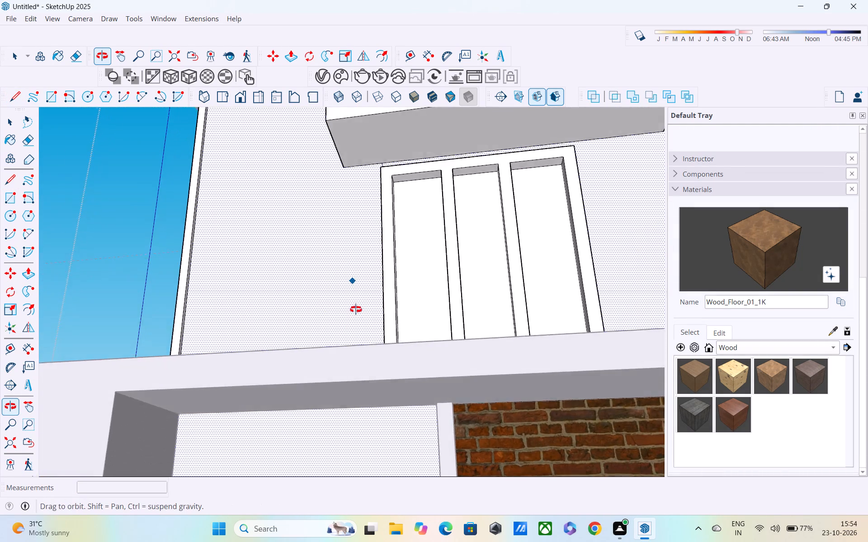
{"action": "middle_click_drag", "start_coordinate": [356, 309], "coordinate": [398, 494]}
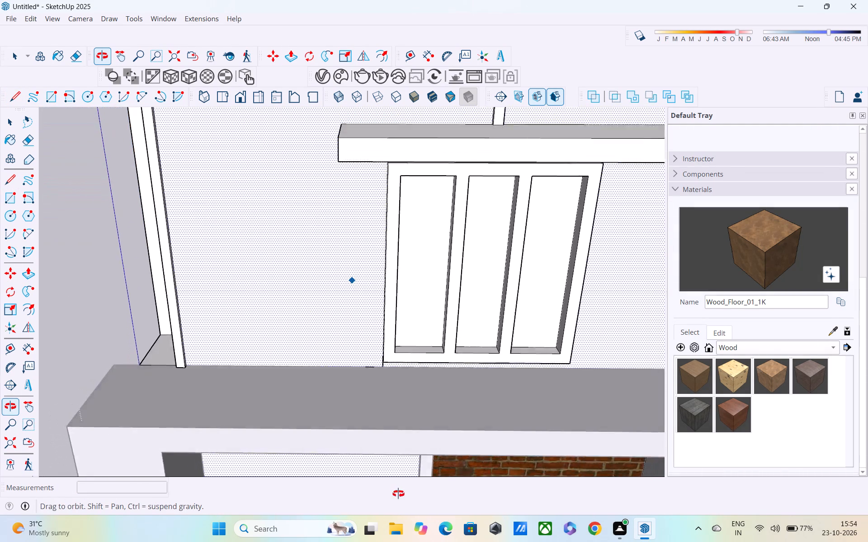
{"action": "middle_click_drag", "start_coordinate": [398, 494], "coordinate": [695, 378]}
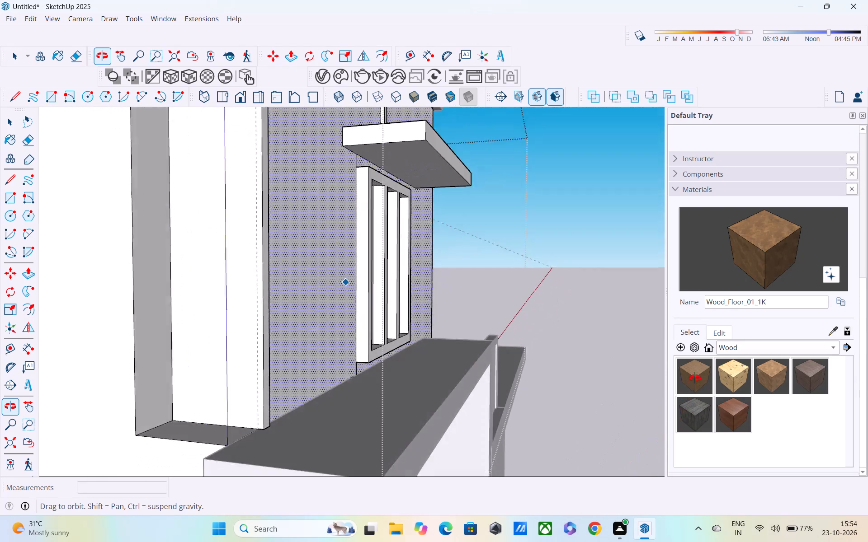
{"action": "middle_click_drag", "start_coordinate": [695, 378], "coordinate": [199, 418]}
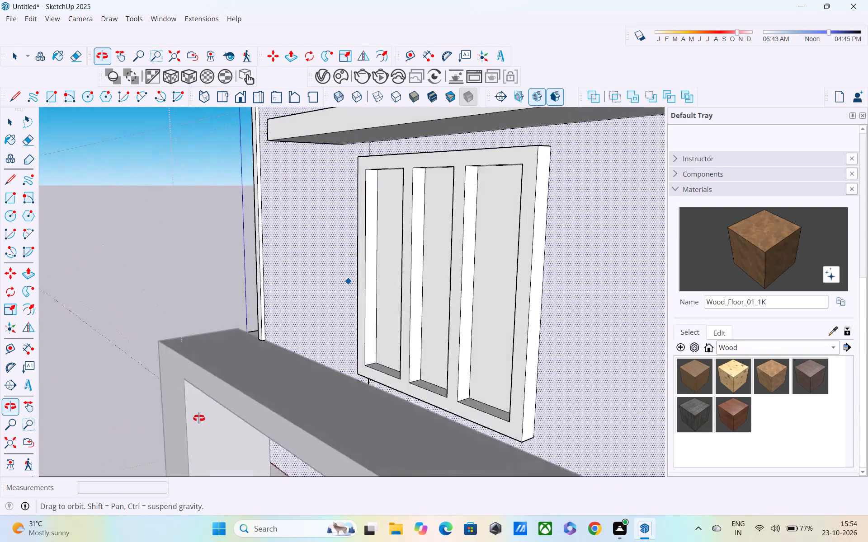
{"action": "middle_click_drag", "start_coordinate": [199, 418], "coordinate": [200, 417]}
{"action": "scroll", "coordinate": [242, 334], "scroll_direction": "up", "scroll_amount": 2}
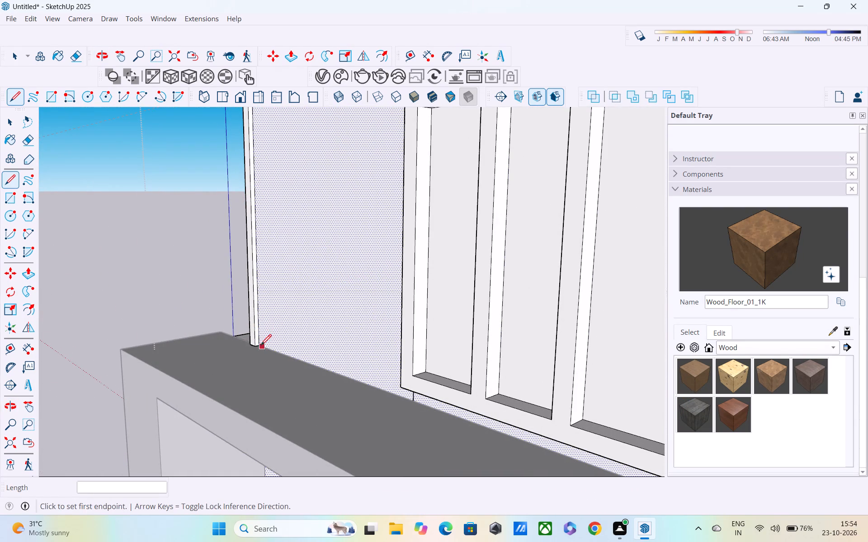
{"action": "scroll", "coordinate": [259, 334], "scroll_direction": "up", "scroll_amount": 15}
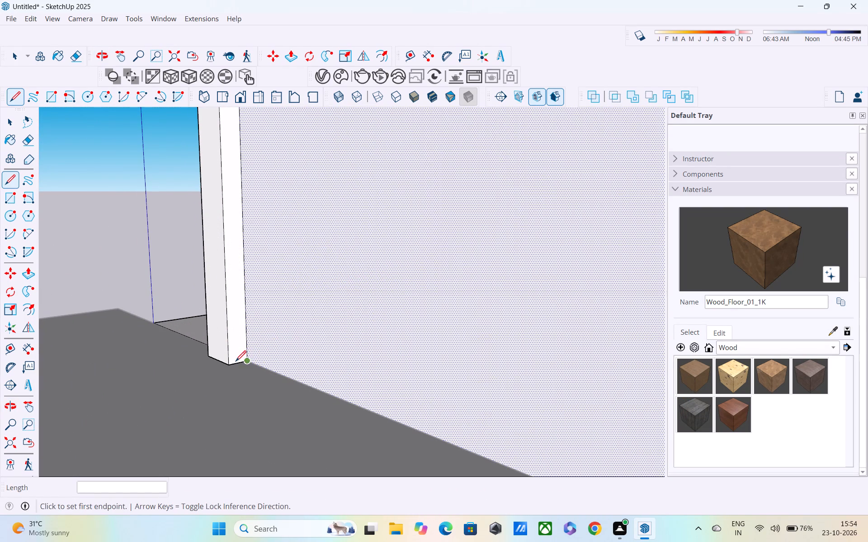
{"action": "left_click", "coordinate": [249, 364]}
{"action": "scroll", "coordinate": [244, 260], "scroll_direction": "down", "scroll_amount": 2}
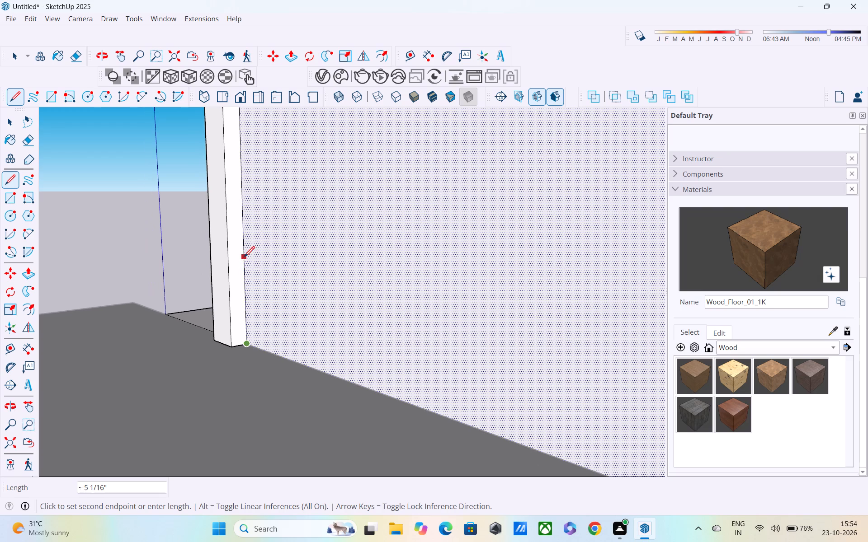
{"action": "middle_click_drag", "start_coordinate": [244, 259], "coordinate": [240, 523], "text": "shift"}
{"action": "scroll", "coordinate": [224, 308], "scroll_direction": "down", "scroll_amount": 4}
{"action": "middle_click_drag", "start_coordinate": [233, 258], "coordinate": [230, 514], "text": "shift"}
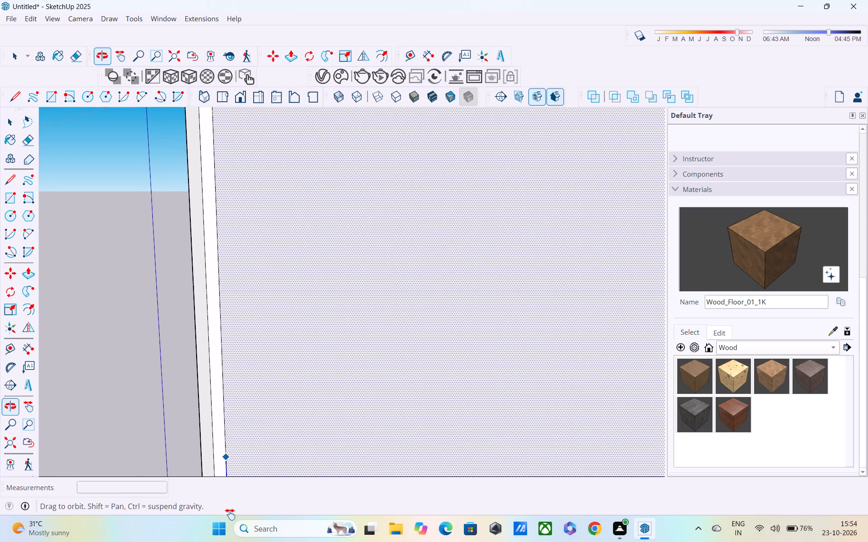
{"action": "middle_click_drag", "start_coordinate": [230, 514], "coordinate": [230, 514], "text": "shift"}
{"action": "scroll", "coordinate": [230, 514], "scroll_direction": "down", "scroll_amount": 4, "text": "shift"}
{"action": "middle_click_drag", "start_coordinate": [219, 162], "coordinate": [226, 484], "text": "shift"}
{"action": "scroll", "coordinate": [205, 322], "scroll_direction": "down", "scroll_amount": 5}
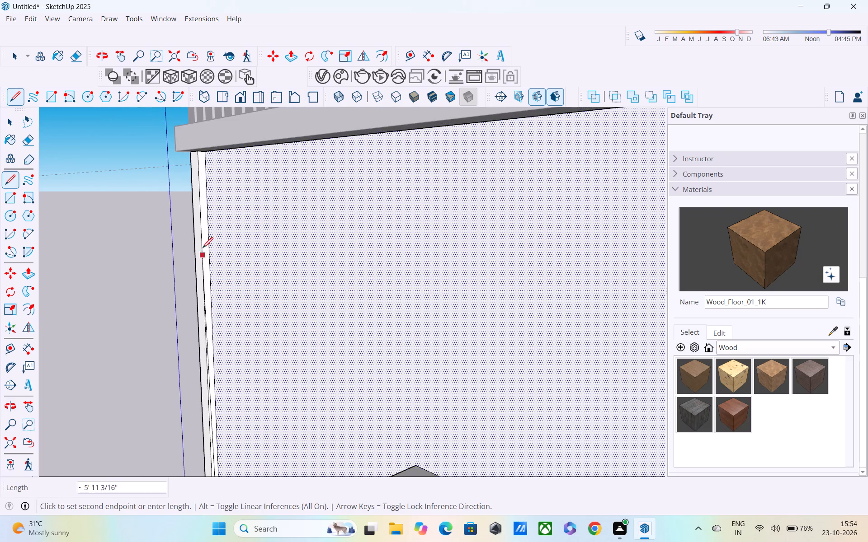
{"action": "middle_click_drag", "start_coordinate": [202, 248], "coordinate": [209, 398], "text": "shift"}
{"action": "scroll", "coordinate": [209, 399], "scroll_direction": "down", "scroll_amount": 1, "text": "shift"}
{"action": "middle_click_drag", "start_coordinate": [210, 332], "coordinate": [216, 215]}
{"action": "scroll", "coordinate": [208, 384], "scroll_direction": "up", "scroll_amount": 3}
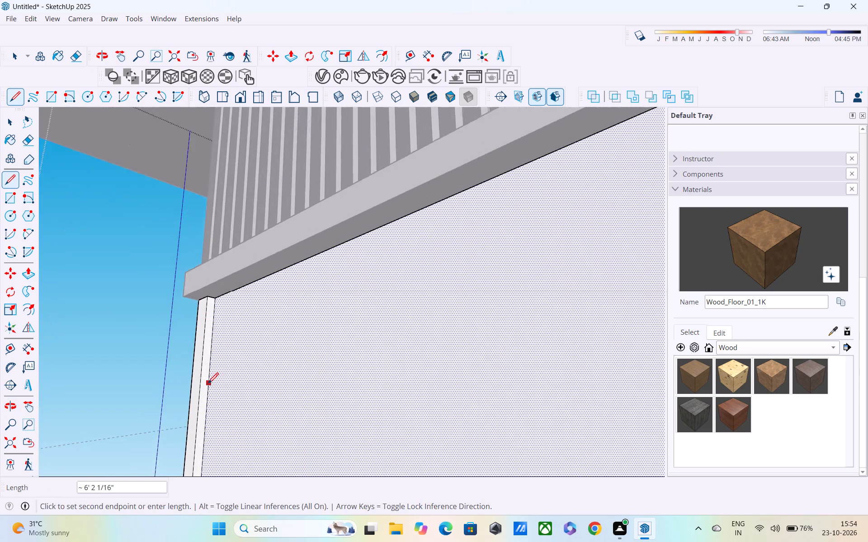
{"action": "scroll", "coordinate": [208, 384], "scroll_direction": "up", "scroll_amount": 2}
{"action": "scroll", "coordinate": [225, 286], "scroll_direction": "up", "scroll_amount": 3}
{"action": "left_click", "coordinate": [216, 267]}
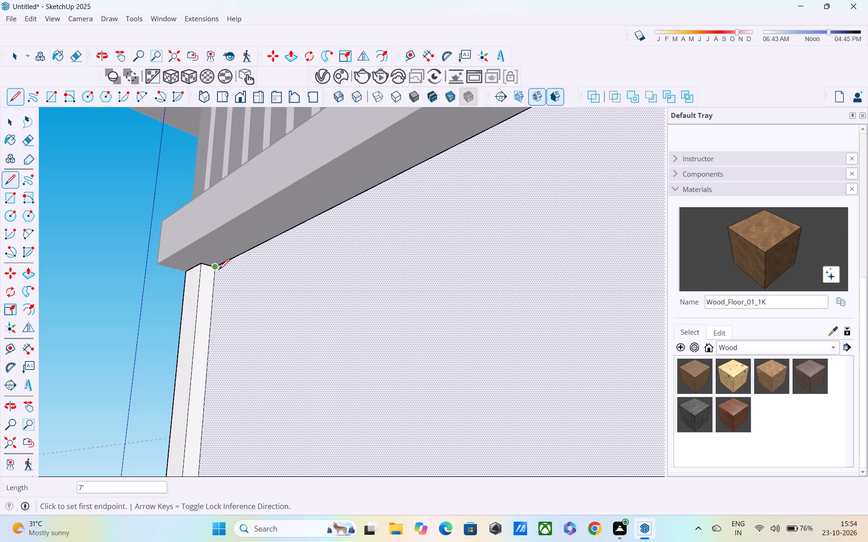
Draw a line about 5' 6 5/16" beneath the slatted screen's base, from the middle strip's top back corner to the corner strip's.
{"action": "scroll", "coordinate": [264, 253], "scroll_direction": "down", "scroll_amount": 4}
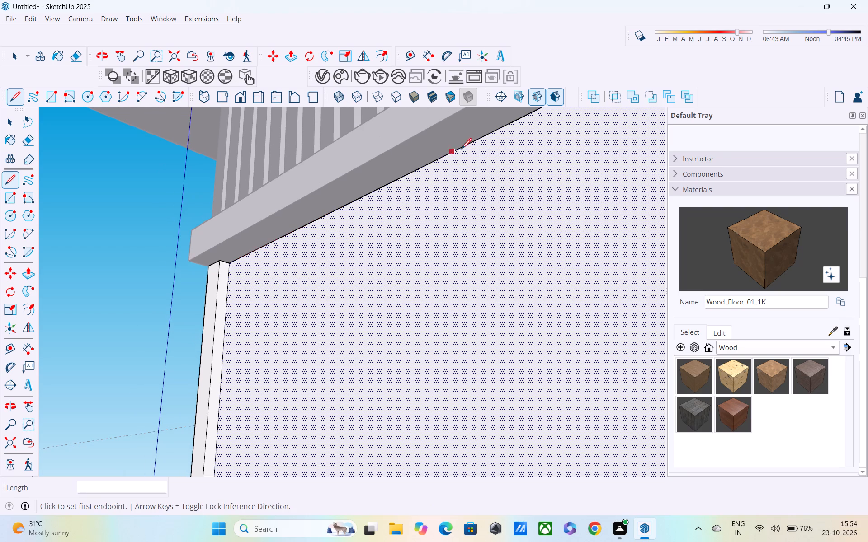
{"action": "middle_click_drag", "start_coordinate": [462, 150], "coordinate": [84, 245], "text": "shift"}
{"action": "scroll", "coordinate": [107, 234], "scroll_direction": "down", "scroll_amount": 3}
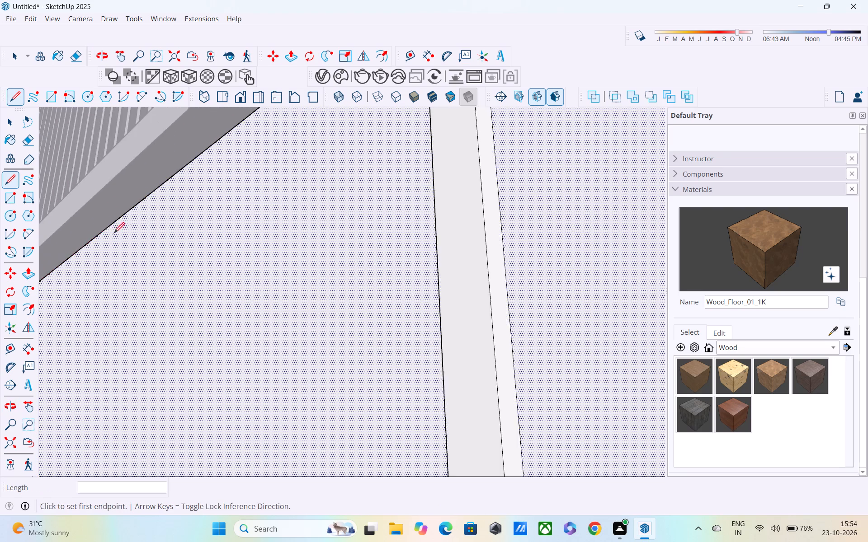
{"action": "scroll", "coordinate": [114, 234], "scroll_direction": "down", "scroll_amount": 8}
{"action": "middle_click_drag", "start_coordinate": [142, 215], "coordinate": [418, 258]}
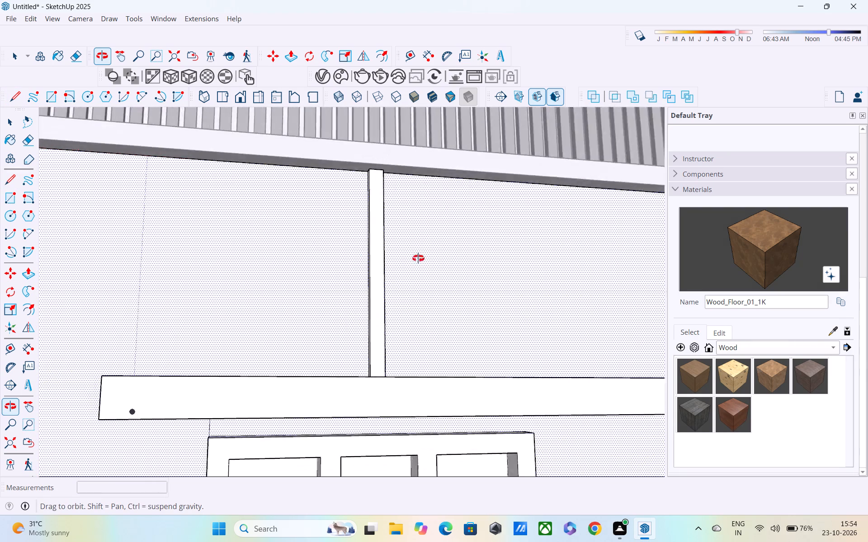
{"action": "middle_click_drag", "start_coordinate": [418, 258], "coordinate": [443, 261]}
{"action": "scroll", "coordinate": [306, 179], "scroll_direction": "up", "scroll_amount": 2}
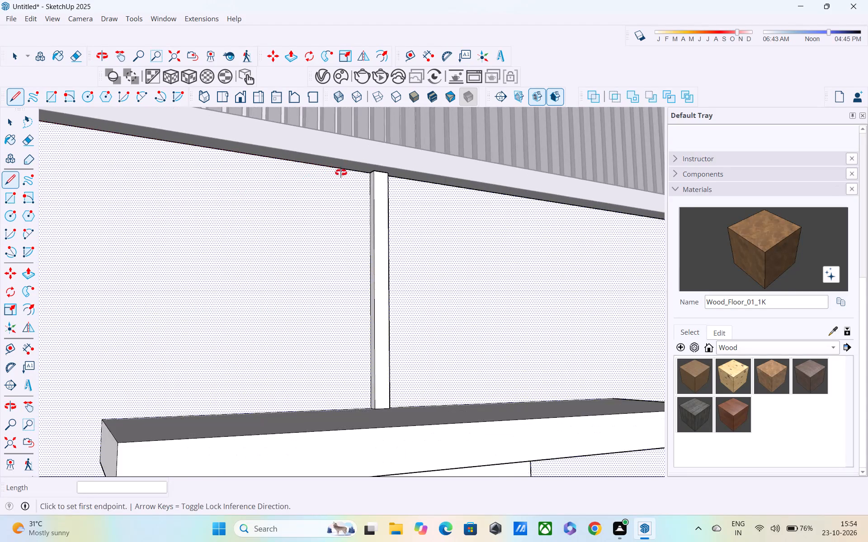
{"action": "middle_click_drag", "start_coordinate": [341, 173], "coordinate": [440, 185]}
{"action": "scroll", "coordinate": [358, 179], "scroll_direction": "up", "scroll_amount": 5}
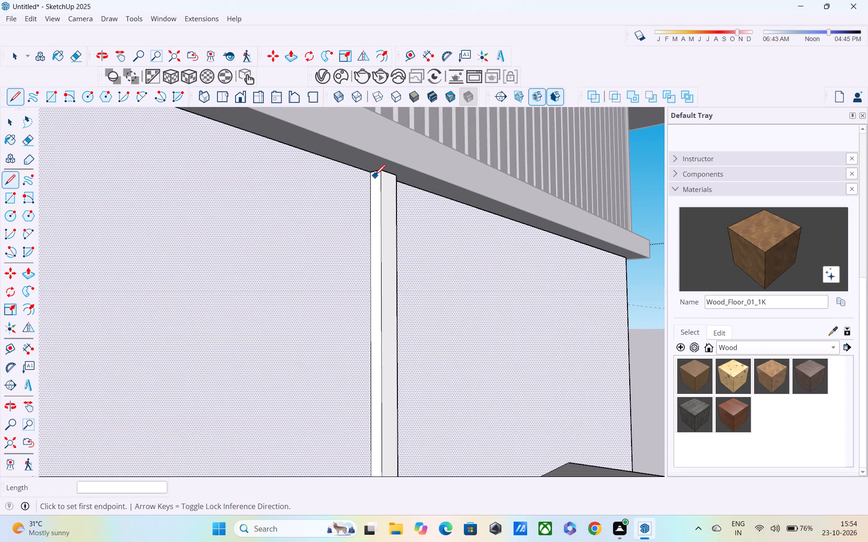
{"action": "left_click", "coordinate": [372, 174]}
{"action": "scroll", "coordinate": [242, 166], "scroll_direction": "down", "scroll_amount": 4}
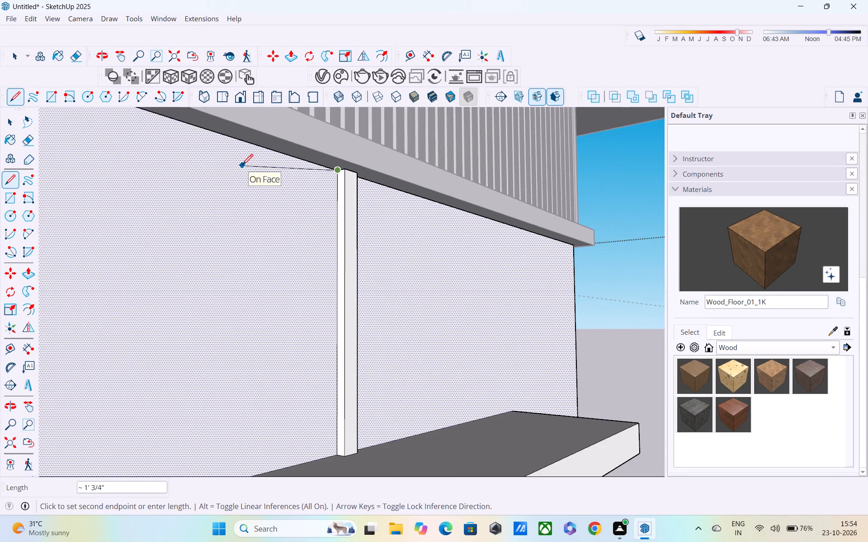
{"action": "middle_click_drag", "start_coordinate": [247, 165], "coordinate": [399, 176]}
{"action": "scroll", "coordinate": [316, 154], "scroll_direction": "down", "scroll_amount": 4}
{"action": "scroll", "coordinate": [261, 156], "scroll_direction": "down", "scroll_amount": 1}
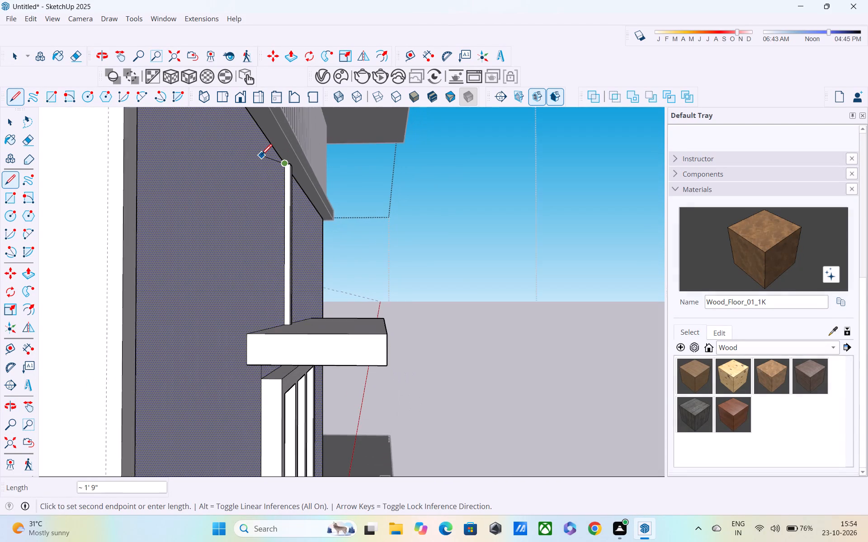
{"action": "scroll", "coordinate": [261, 156], "scroll_direction": "down", "scroll_amount": 1}
{"action": "middle_click_drag", "start_coordinate": [258, 156], "coordinate": [359, 338]}
{"action": "middle_click_drag", "start_coordinate": [356, 295], "coordinate": [350, 293]}
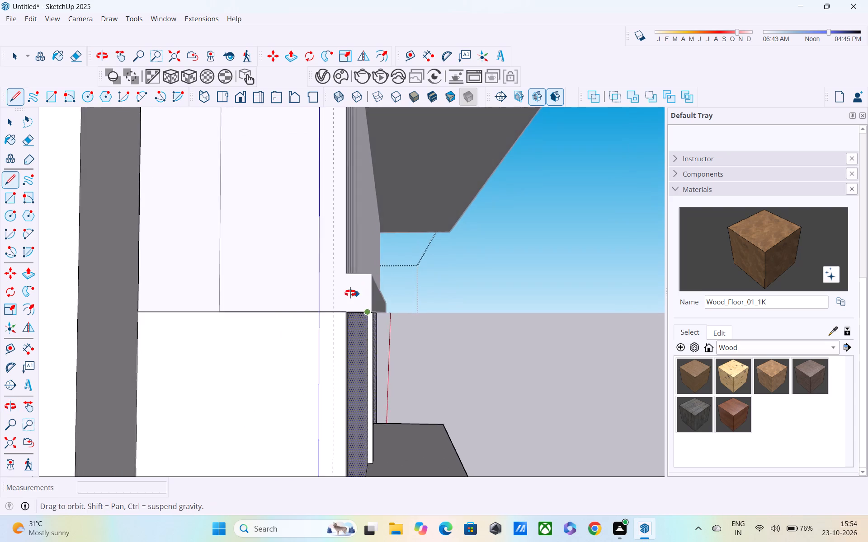
{"action": "middle_click_drag", "start_coordinate": [350, 293], "coordinate": [0, 271]}
{"action": "middle_click_drag", "start_coordinate": [406, 313], "coordinate": [387, 278]}
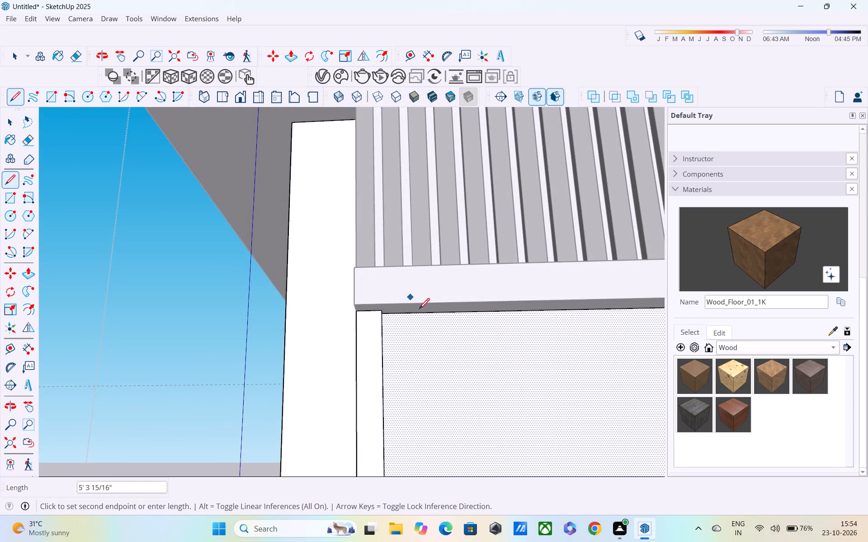
{"action": "scroll", "coordinate": [419, 311], "scroll_direction": "up", "scroll_amount": 10}
{"action": "scroll", "coordinate": [362, 313], "scroll_direction": "up", "scroll_amount": 4}
{"action": "left_click", "coordinate": [357, 311]}
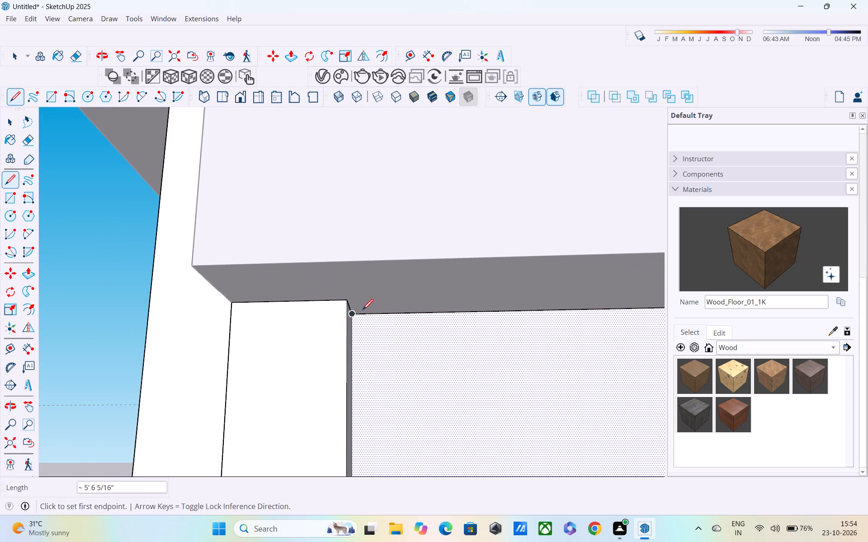
Reopen the house wall group and select the upper-floor front face to check whether its panels are separate.
{"action": "scroll", "coordinate": [363, 312], "scroll_direction": "down", "scroll_amount": 10}
{"action": "key", "text": "space"}
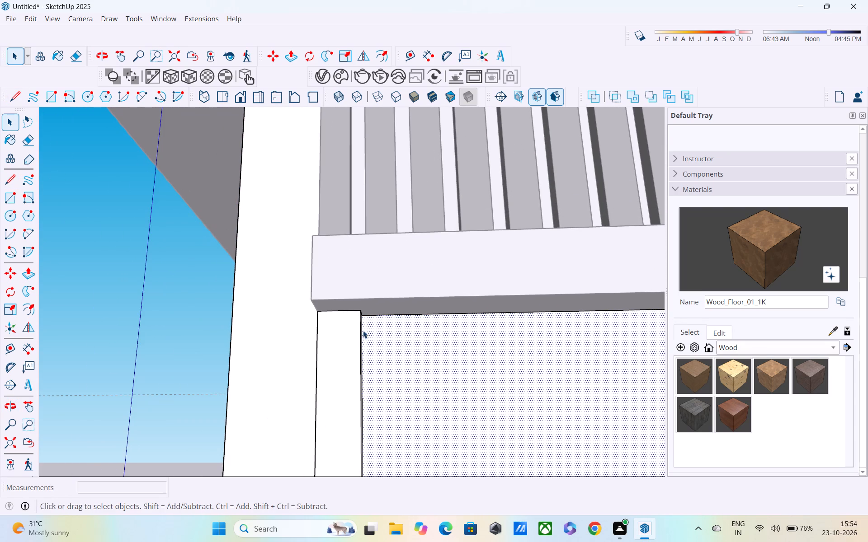
{"action": "scroll", "coordinate": [351, 331], "scroll_direction": "down", "scroll_amount": 10}
{"action": "left_click", "coordinate": [142, 320]}
{"action": "scroll", "coordinate": [238, 334], "scroll_direction": "down", "scroll_amount": 5}
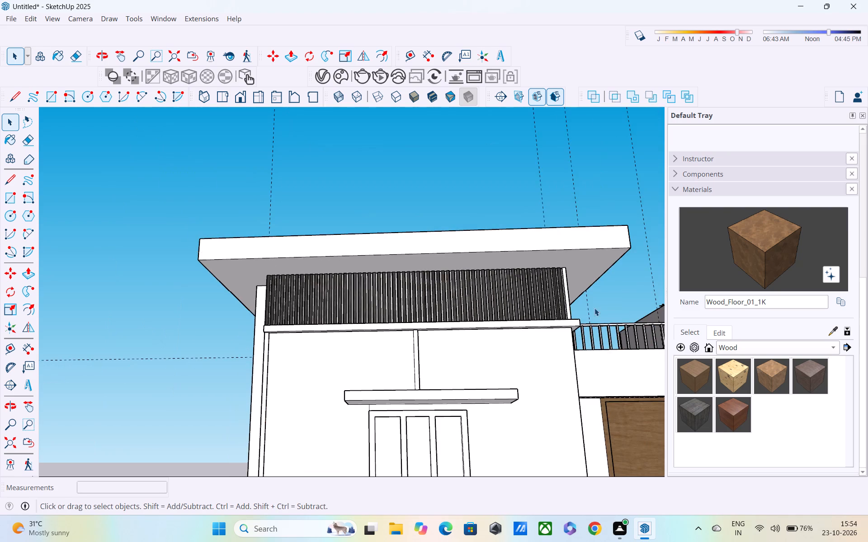
{"action": "middle_click_drag", "start_coordinate": [591, 318], "coordinate": [567, 355]}
{"action": "left_click", "coordinate": [356, 360]}
{"action": "triple_click", "coordinate": [353, 371]}
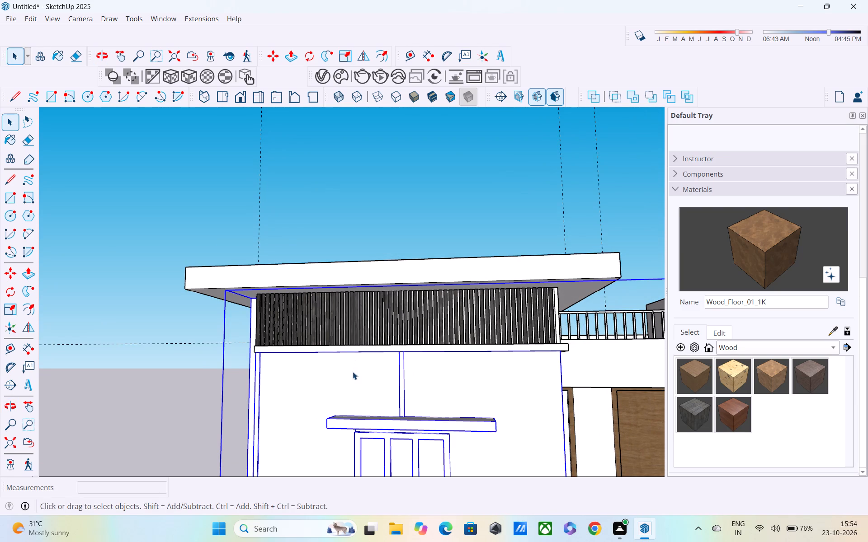
{"action": "double_click", "coordinate": [352, 372]}
{"action": "double_click", "coordinate": [352, 386]}
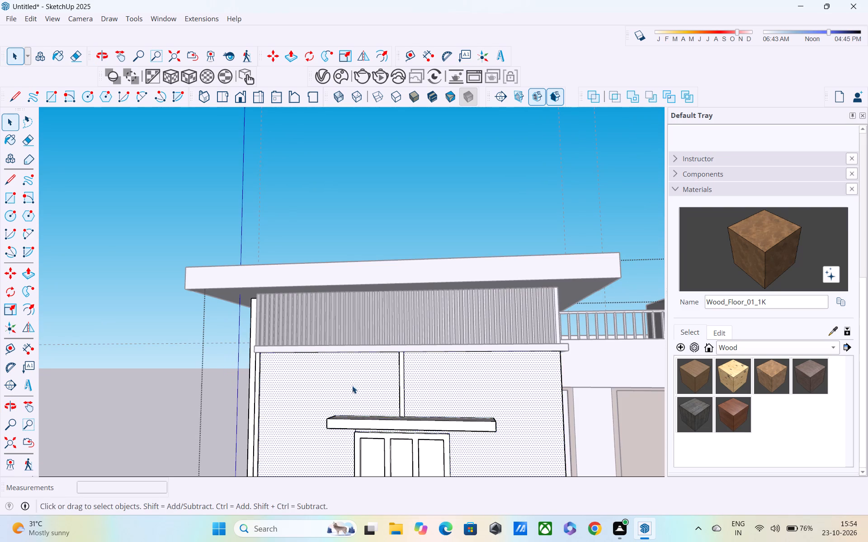
{"action": "left_click", "coordinate": [157, 315]}
{"action": "double_click", "coordinate": [321, 400]}
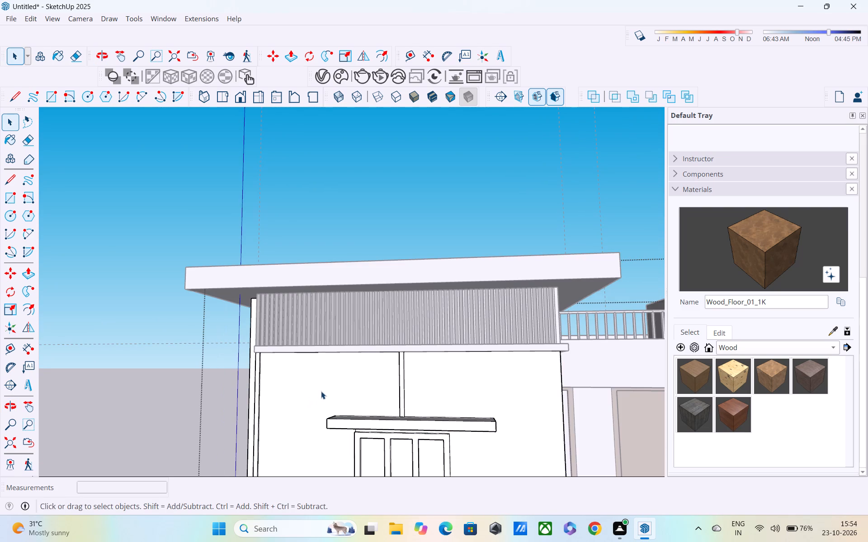
Examine the upper-floor front wall's edges around the corner strip, slatted screen, shade and ledge for unclosed boundaries.
{"action": "scroll", "coordinate": [321, 391], "scroll_direction": "down", "scroll_amount": 1}
{"action": "middle_click_drag", "start_coordinate": [257, 354], "coordinate": [488, 305]}
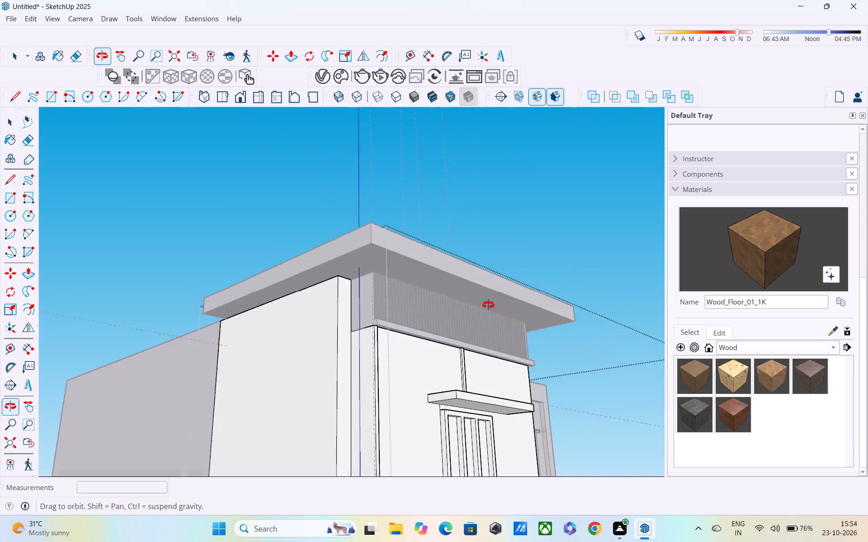
{"action": "middle_click_drag", "start_coordinate": [488, 305], "coordinate": [477, 261]}
{"action": "scroll", "coordinate": [421, 304], "scroll_direction": "up", "scroll_amount": 9}
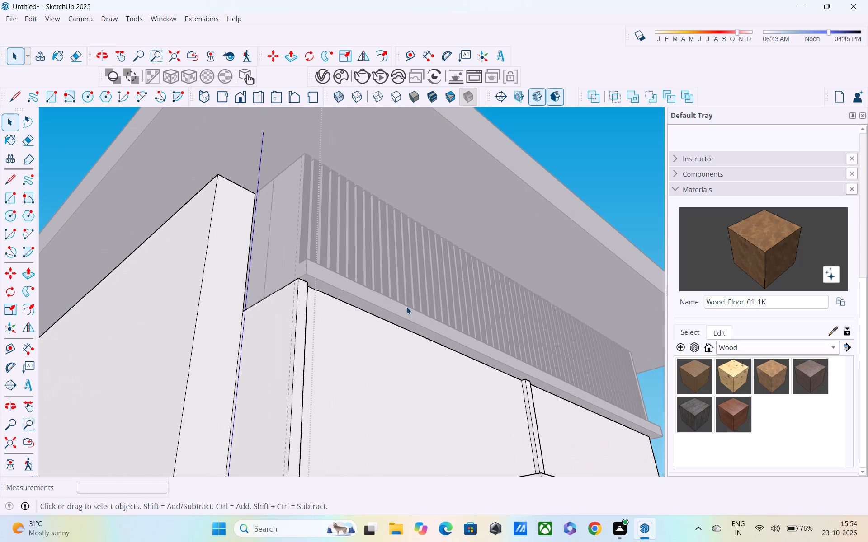
{"action": "scroll", "coordinate": [632, 402], "scroll_direction": "up", "scroll_amount": 1}
{"action": "scroll", "coordinate": [461, 404], "scroll_direction": "down", "scroll_amount": 3}
{"action": "middle_click_drag", "start_coordinate": [439, 402], "coordinate": [208, 347]}
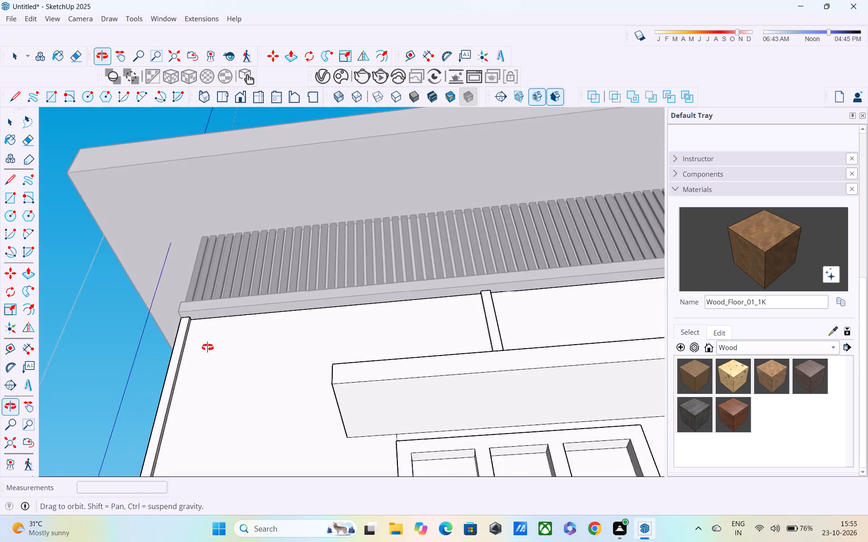
{"action": "middle_click_drag", "start_coordinate": [208, 347], "coordinate": [275, 363]}
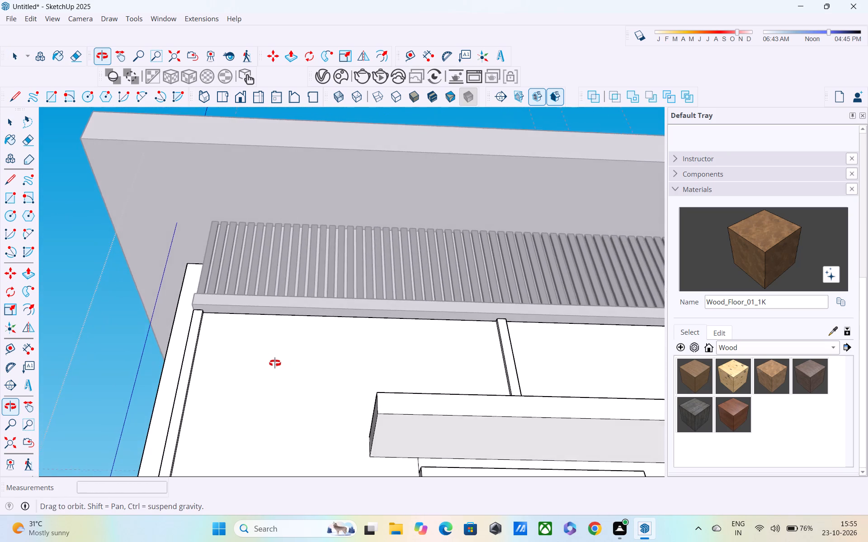
{"action": "middle_click_drag", "start_coordinate": [275, 363], "coordinate": [432, 383]}
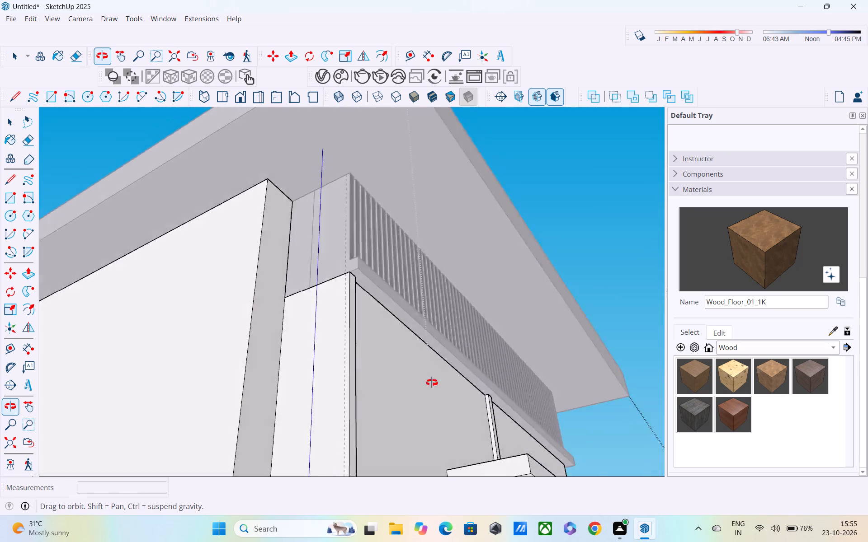
{"action": "middle_click_drag", "start_coordinate": [432, 383], "coordinate": [372, 312]}
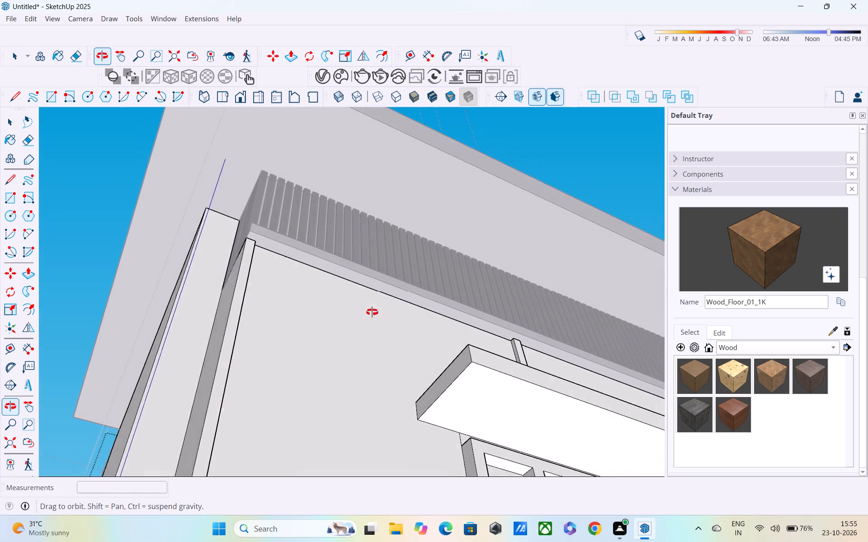
{"action": "middle_click_drag", "start_coordinate": [372, 312], "coordinate": [372, 313]}
{"action": "scroll", "coordinate": [429, 388], "scroll_direction": "up", "scroll_amount": 1}
{"action": "scroll", "coordinate": [429, 388], "scroll_direction": "down", "scroll_amount": 17}
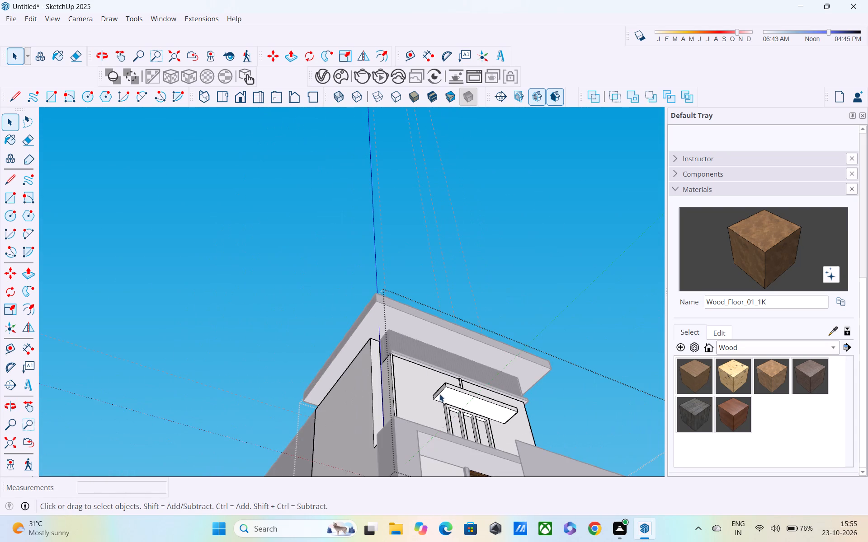
{"action": "middle_click_drag", "start_coordinate": [431, 400], "coordinate": [72, 540]}
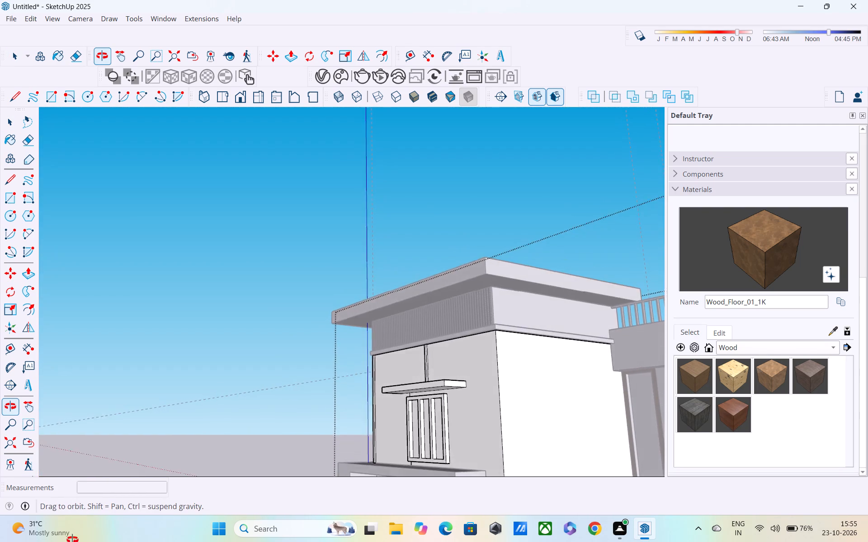
{"action": "middle_click_drag", "start_coordinate": [72, 540], "coordinate": [235, 416]}
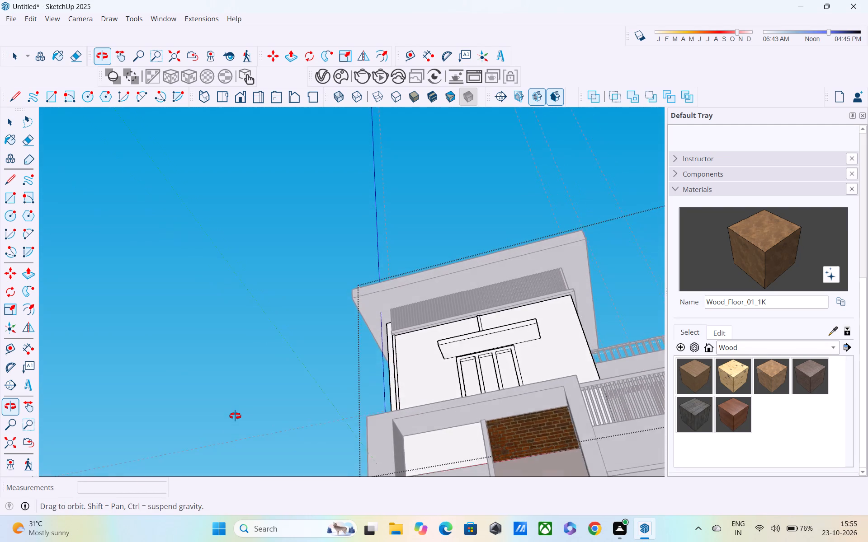
{"action": "middle_click_drag", "start_coordinate": [235, 416], "coordinate": [236, 415]}
{"action": "scroll", "coordinate": [240, 410], "scroll_direction": "down", "scroll_amount": 13}
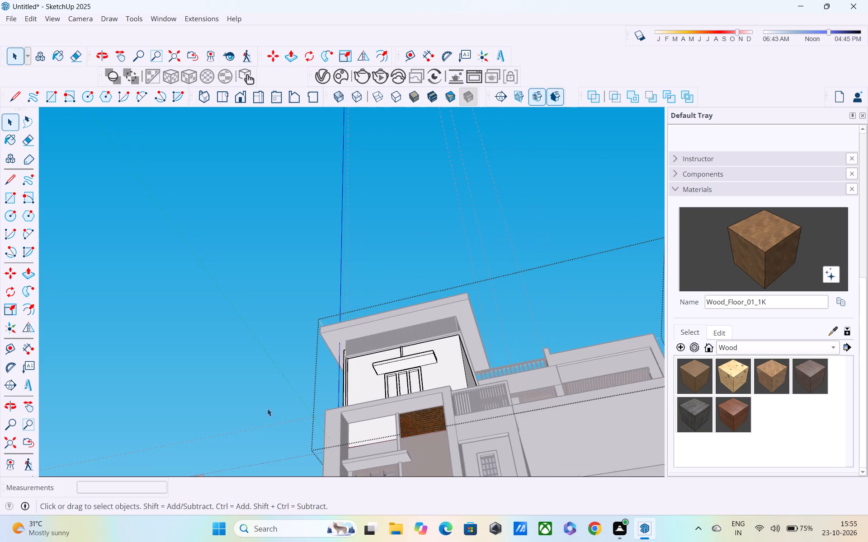
Draw a line about 4' 6 13/16" along the top of the lower opening's white wall, from its inner corner to the vertical strip.
{"action": "key", "text": "l"}
{"action": "scroll", "coordinate": [342, 433], "scroll_direction": "up", "scroll_amount": 7}
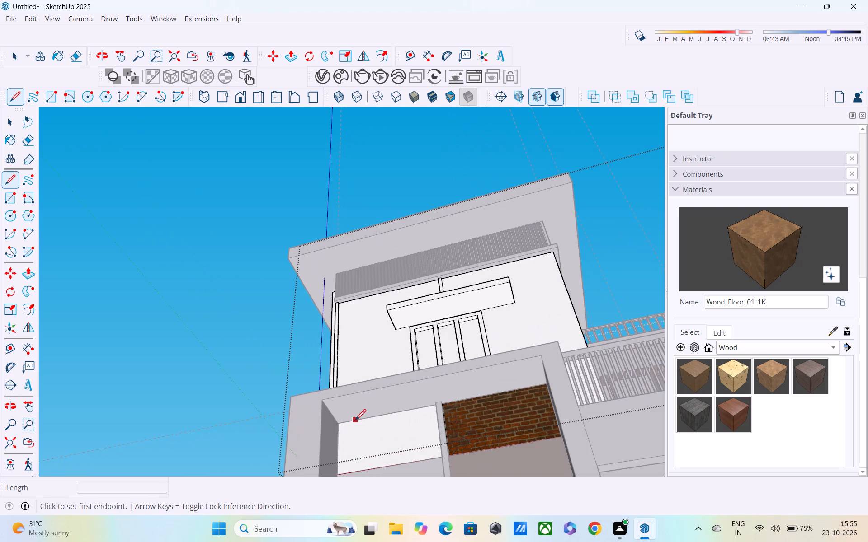
{"action": "middle_click_drag", "start_coordinate": [353, 422], "coordinate": [352, 434]}
{"action": "left_click", "coordinate": [340, 428]}
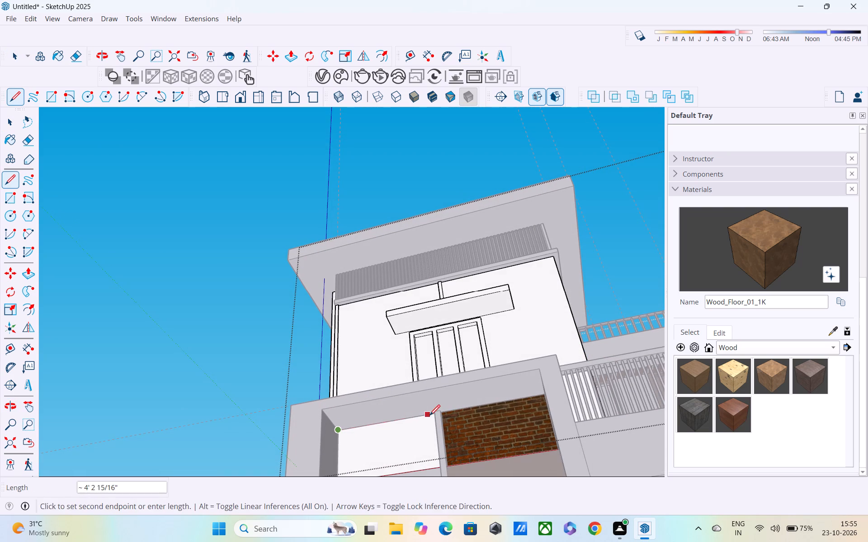
{"action": "scroll", "coordinate": [434, 419], "scroll_direction": "up", "scroll_amount": 9}
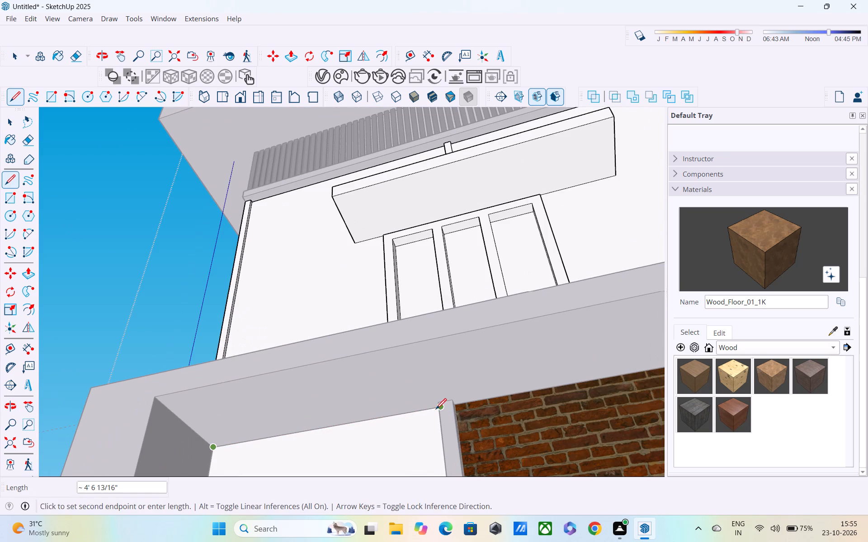
{"action": "left_click", "coordinate": [436, 410]}
{"action": "key", "text": "space"}
Select the upper-floor wall face and examine how far it extends around the ledge, lower opening and railing.
{"action": "left_click", "coordinate": [331, 273]}
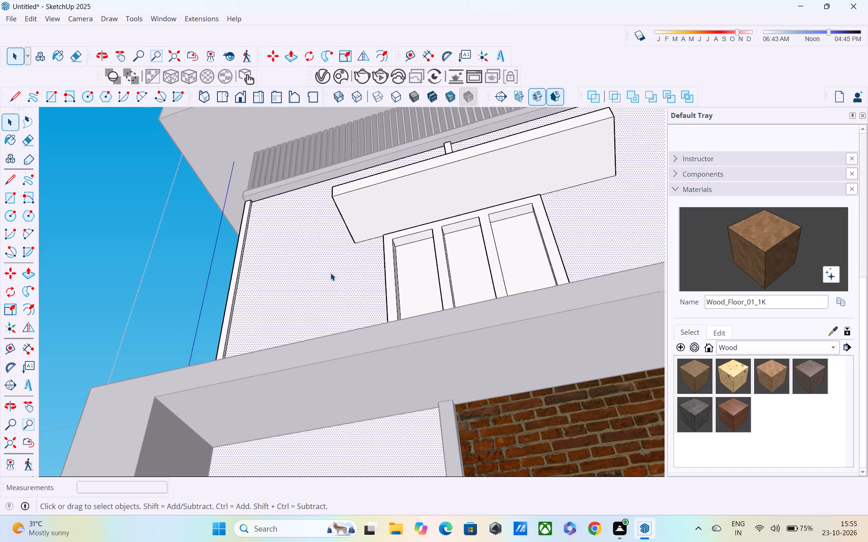
{"action": "scroll", "coordinate": [329, 285], "scroll_direction": "down", "scroll_amount": 2}
{"action": "scroll", "coordinate": [276, 420], "scroll_direction": "up", "scroll_amount": 2}
{"action": "middle_click_drag", "start_coordinate": [283, 404], "coordinate": [173, 473]}
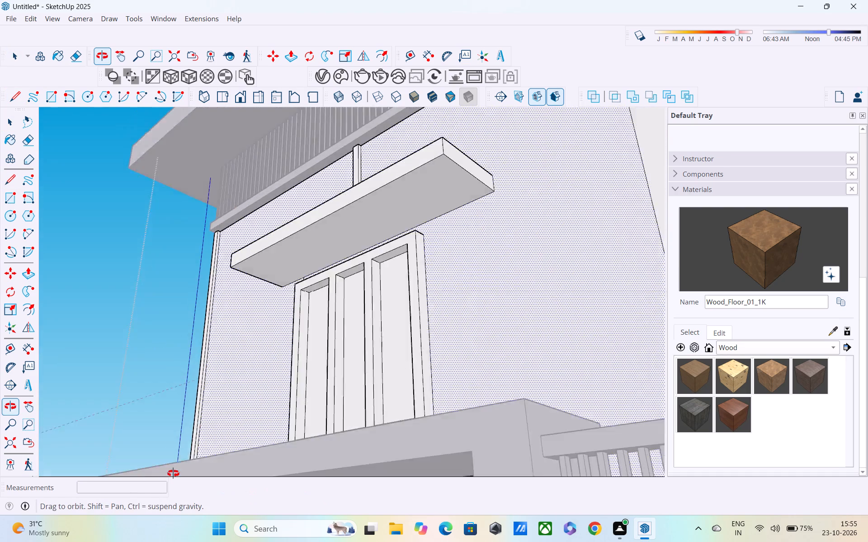
{"action": "middle_click_drag", "start_coordinate": [173, 473], "coordinate": [212, 359]}
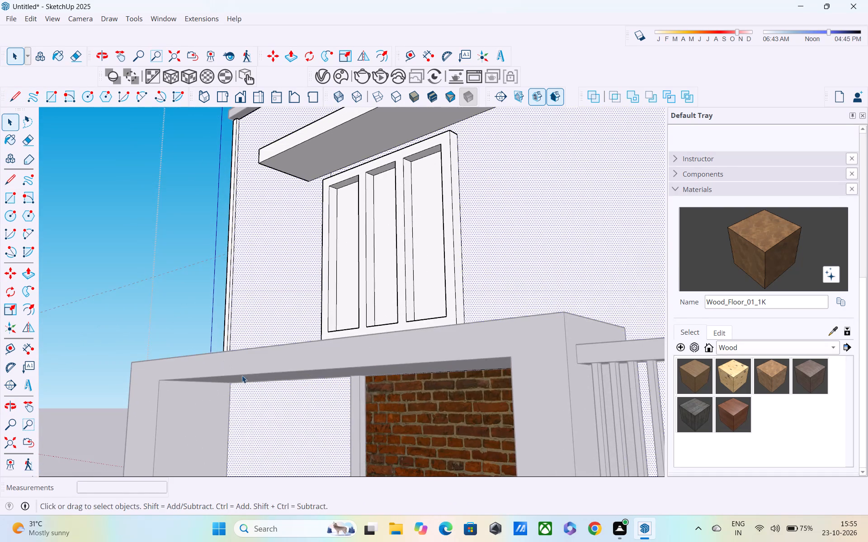
{"action": "middle_click_drag", "start_coordinate": [263, 387], "coordinate": [205, 364]}
{"action": "middle_click_drag", "start_coordinate": [211, 360], "coordinate": [315, 428]}
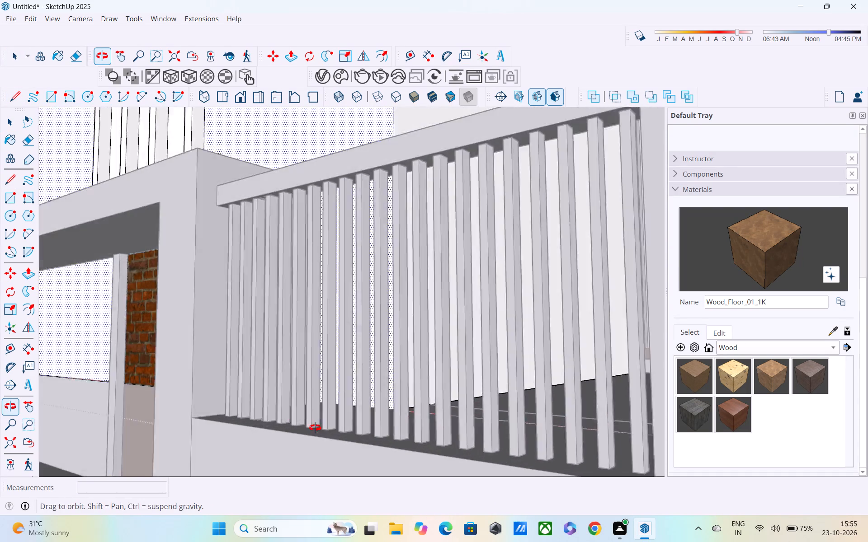
{"action": "middle_click_drag", "start_coordinate": [315, 428], "coordinate": [347, 459]}
{"action": "middle_click_drag", "start_coordinate": [176, 335], "coordinate": [699, 519], "text": "shift"}
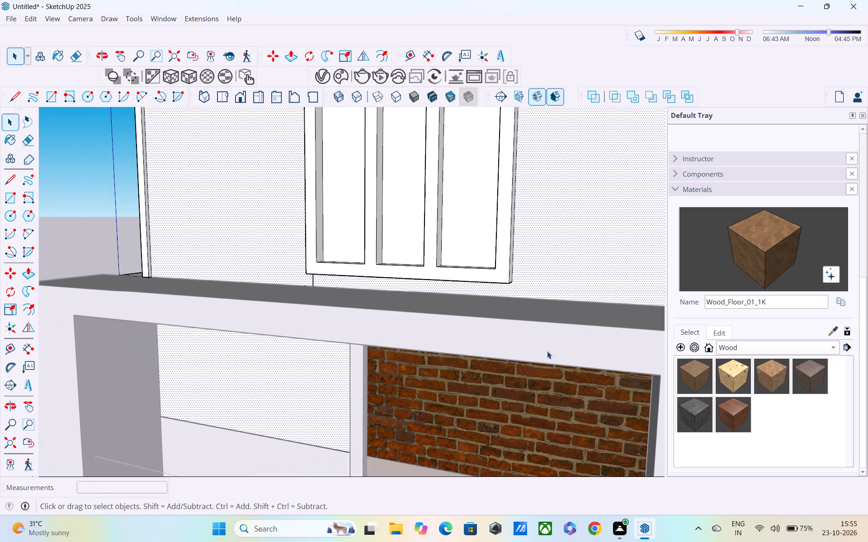
{"action": "middle_click_drag", "start_coordinate": [325, 301], "coordinate": [458, 468]}
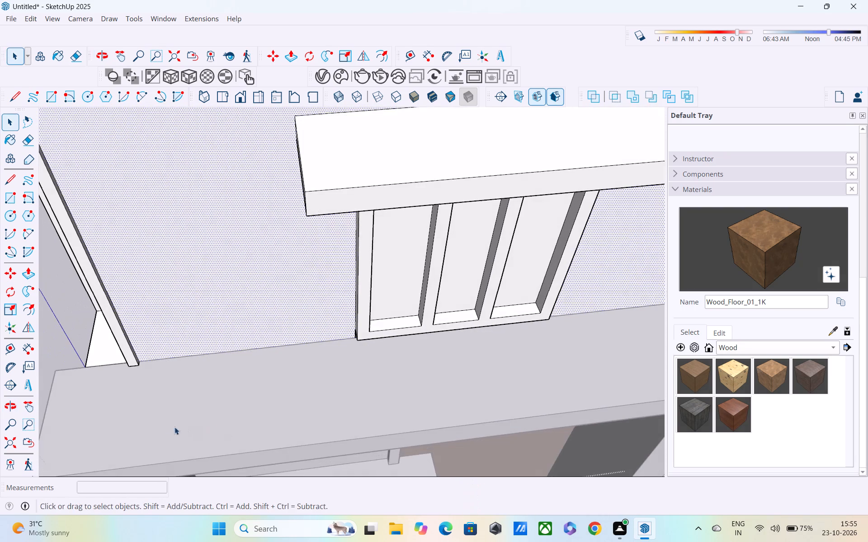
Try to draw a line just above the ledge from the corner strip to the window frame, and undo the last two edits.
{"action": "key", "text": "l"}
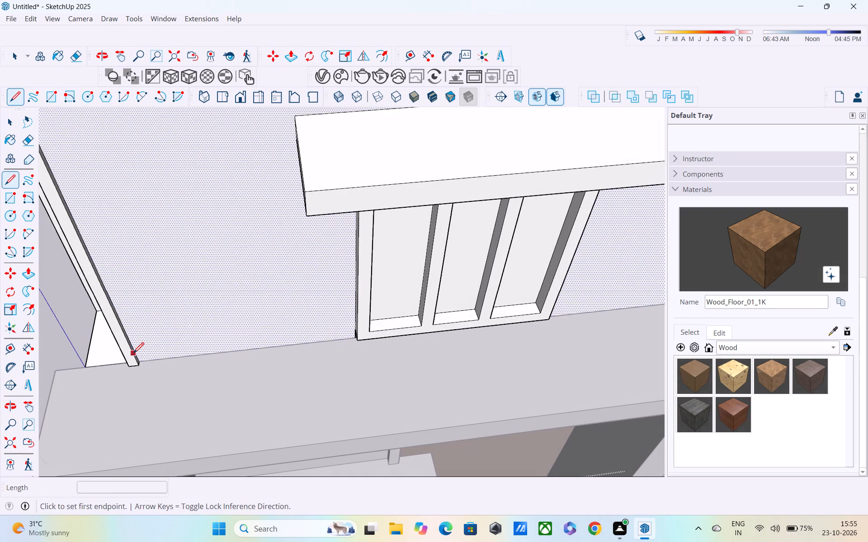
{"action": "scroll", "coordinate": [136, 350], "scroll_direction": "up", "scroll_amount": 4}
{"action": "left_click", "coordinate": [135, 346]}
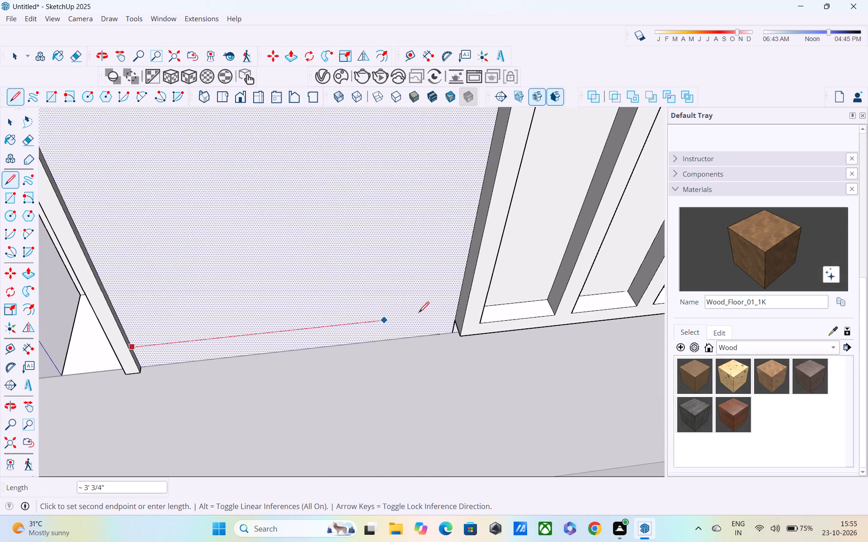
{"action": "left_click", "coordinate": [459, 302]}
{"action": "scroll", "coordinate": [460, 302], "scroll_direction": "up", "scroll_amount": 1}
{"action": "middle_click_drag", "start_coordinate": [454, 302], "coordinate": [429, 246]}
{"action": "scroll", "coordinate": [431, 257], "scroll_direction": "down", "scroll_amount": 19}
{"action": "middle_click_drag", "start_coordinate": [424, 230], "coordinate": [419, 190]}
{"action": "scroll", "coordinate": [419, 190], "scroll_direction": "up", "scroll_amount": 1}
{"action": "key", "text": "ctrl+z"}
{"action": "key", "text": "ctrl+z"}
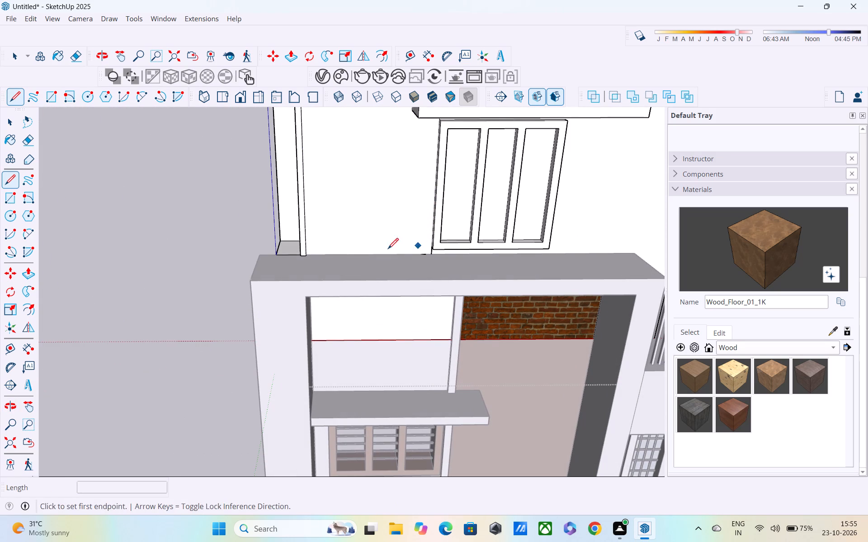
Draw a 3' 10" horizontal line just above the ledge, from the corner strip's back edge to the line below the window frame's corner.
{"action": "middle_click_drag", "start_coordinate": [377, 243], "coordinate": [252, 276]}
{"action": "scroll", "coordinate": [270, 251], "scroll_direction": "up", "scroll_amount": 9}
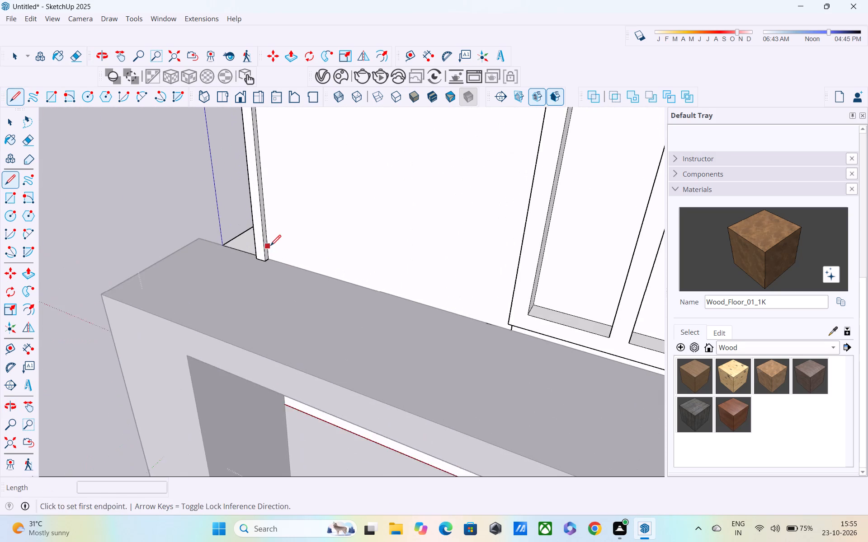
{"action": "scroll", "coordinate": [274, 262], "scroll_direction": "up", "scroll_amount": 4}
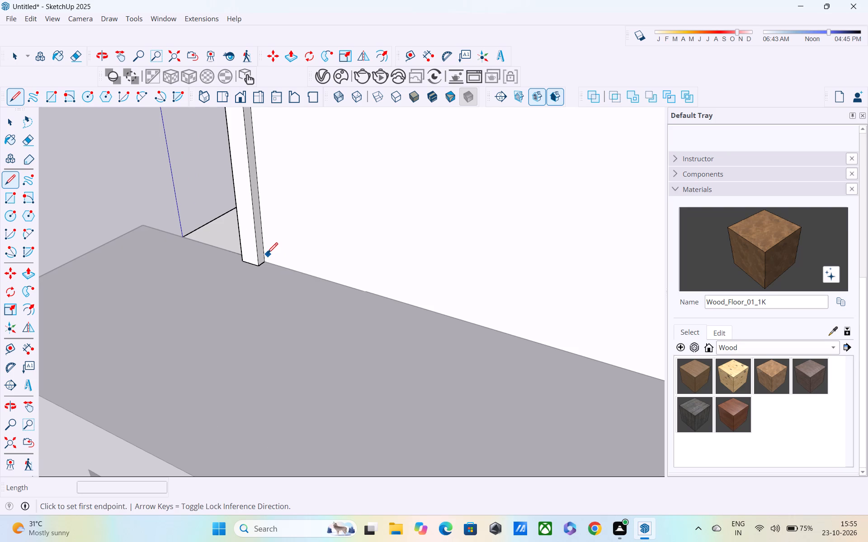
{"action": "left_click", "coordinate": [266, 253]}
{"action": "middle_click_drag", "start_coordinate": [405, 297], "coordinate": [266, 227], "text": "shift"}
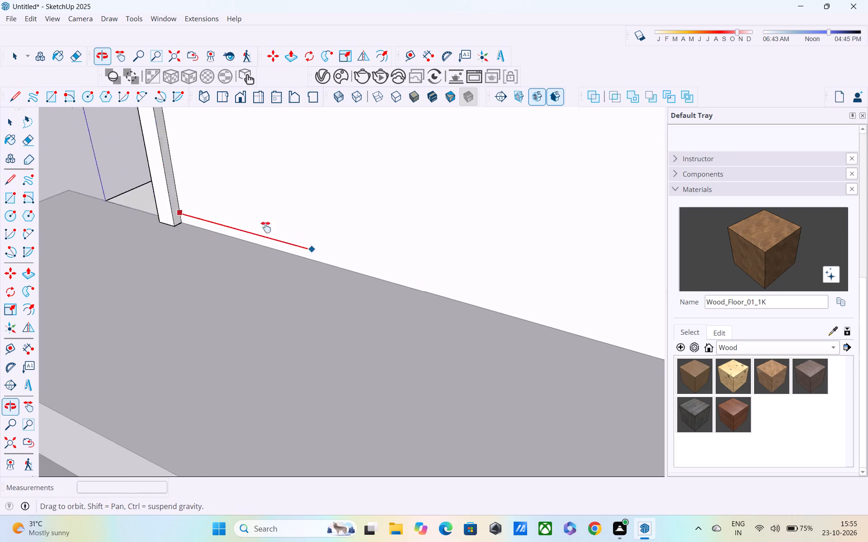
{"action": "middle_click_drag", "start_coordinate": [266, 227], "coordinate": [202, 195], "text": "shift"}
{"action": "middle_click_drag", "start_coordinate": [539, 271], "coordinate": [594, 258]}
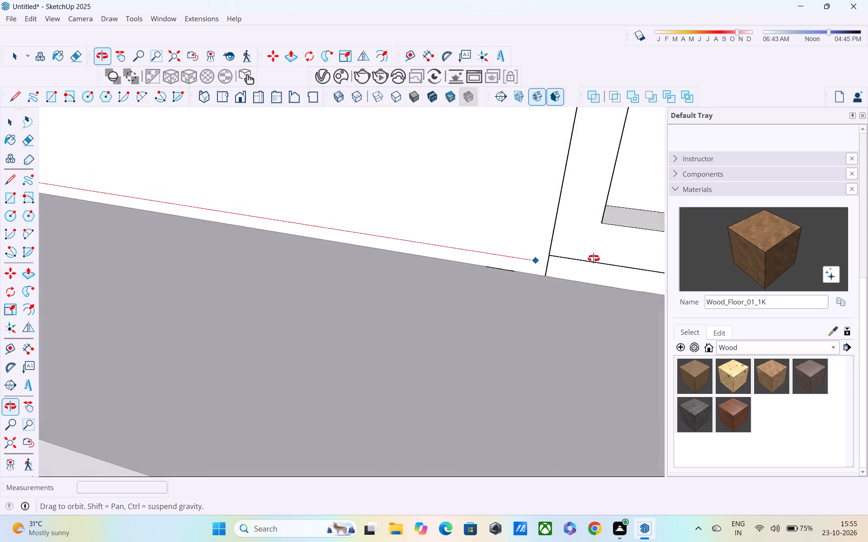
{"action": "middle_click_drag", "start_coordinate": [594, 258], "coordinate": [671, 226]}
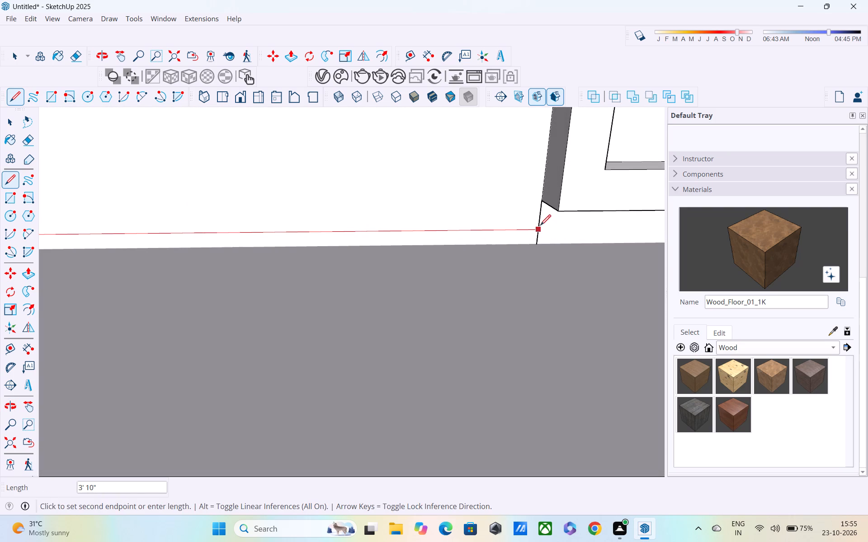
{"action": "left_click", "coordinate": [539, 226]}
{"action": "scroll", "coordinate": [538, 225], "scroll_direction": "down", "scroll_amount": 5}
{"action": "key", "text": "Escape"}
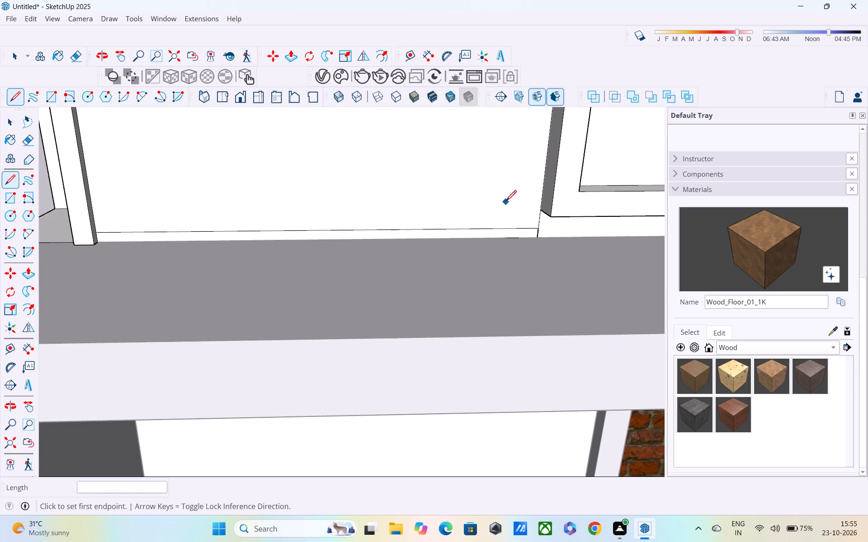
Paint the closed-off upper-floor wall panel beside the window with the Brick_21_1K brick material.
{"action": "key", "text": "space"}
{"action": "left_click", "coordinate": [502, 198]}
{"action": "scroll", "coordinate": [499, 198], "scroll_direction": "down", "scroll_amount": 7}
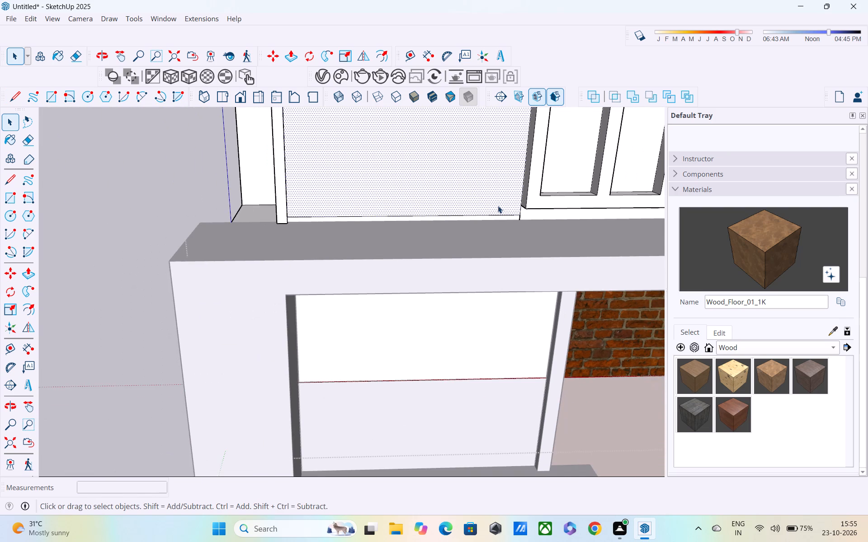
{"action": "middle_click_drag", "start_coordinate": [493, 208], "coordinate": [385, 250], "text": "shift"}
{"action": "left_click", "coordinate": [771, 350]}
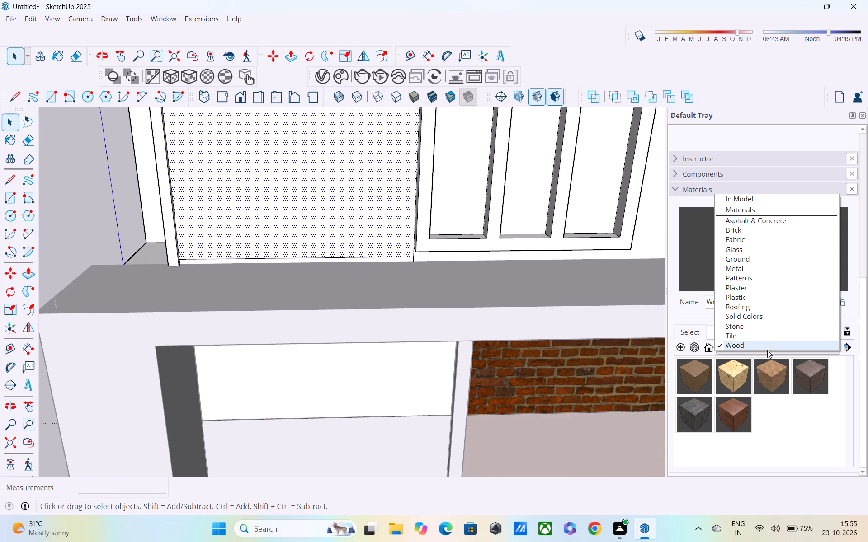
{"action": "left_click", "coordinate": [733, 234]}
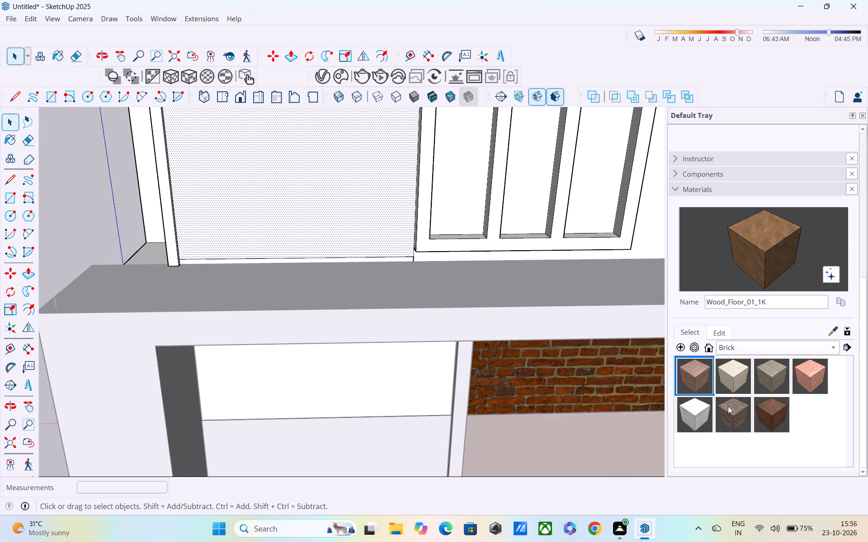
{"action": "left_click", "coordinate": [767, 411]}
{"action": "left_click", "coordinate": [344, 218]}
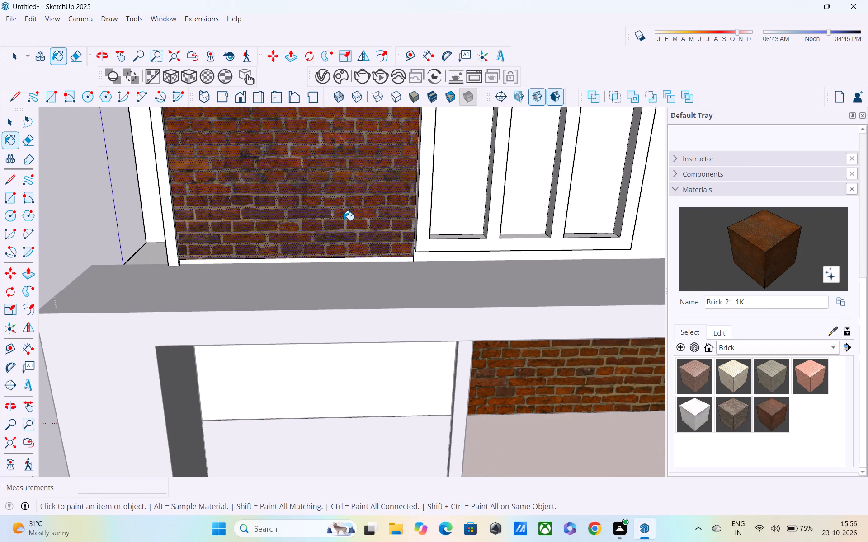
Leave the wall group and examine how the brick-finished panel looks across the whole front facade.
{"action": "scroll", "coordinate": [344, 220], "scroll_direction": "down", "scroll_amount": 11}
{"action": "middle_click_drag", "start_coordinate": [351, 216], "coordinate": [320, 348], "text": "shift"}
{"action": "scroll", "coordinate": [322, 340], "scroll_direction": "down", "scroll_amount": 2}
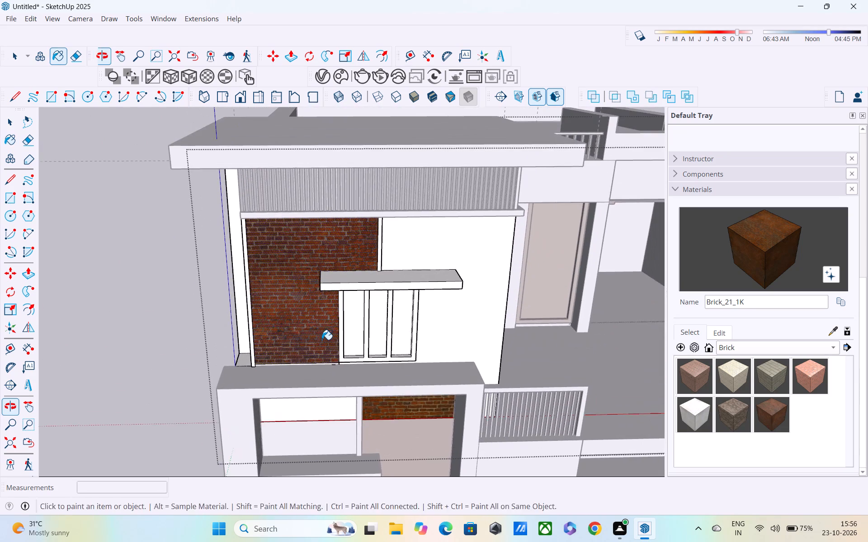
{"action": "scroll", "coordinate": [322, 340], "scroll_direction": "down", "scroll_amount": 1}
{"action": "middle_click_drag", "start_coordinate": [309, 315], "coordinate": [311, 255]}
{"action": "key", "text": "space"}
{"action": "left_click", "coordinate": [96, 245]}
{"action": "middle_click_drag", "start_coordinate": [268, 275], "coordinate": [251, 240]}
{"action": "scroll", "coordinate": [255, 240], "scroll_direction": "down", "scroll_amount": 6}
{"action": "scroll", "coordinate": [291, 255], "scroll_direction": "down", "scroll_amount": 3}
{"action": "scroll", "coordinate": [315, 294], "scroll_direction": "up", "scroll_amount": 1}
{"action": "middle_click_drag", "start_coordinate": [311, 296], "coordinate": [271, 323]}
{"action": "scroll", "coordinate": [283, 314], "scroll_direction": "up", "scroll_amount": 6}
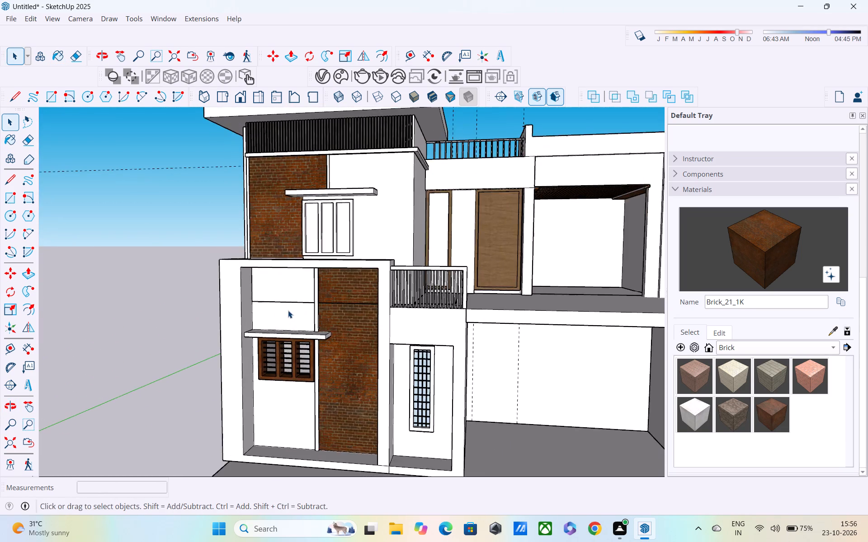
{"action": "scroll", "coordinate": [299, 309], "scroll_direction": "up", "scroll_amount": 4}
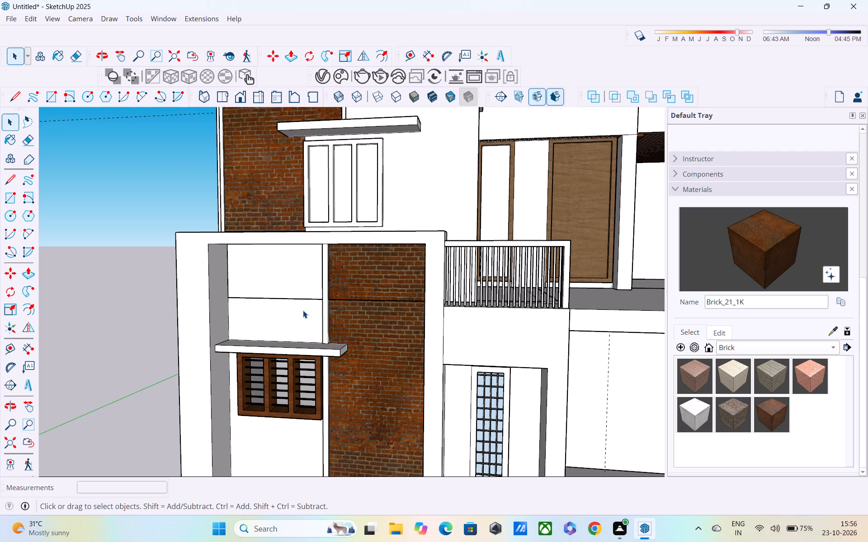
Paint the upper-floor window's frame with the Wood_Veneer_15_1K wood material, working inside its group so the surrounding wall is not painted.
{"action": "left_click", "coordinate": [732, 346]}
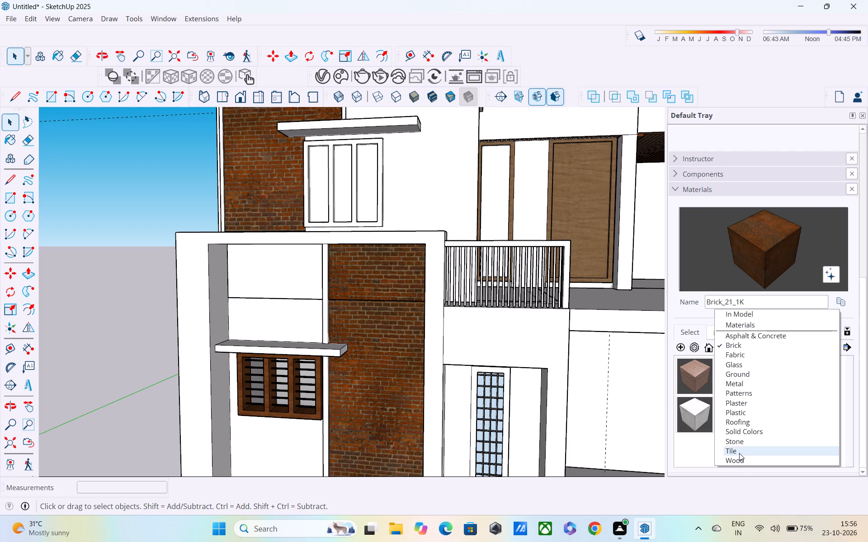
{"action": "left_click", "coordinate": [740, 456]}
{"action": "left_click", "coordinate": [741, 411]}
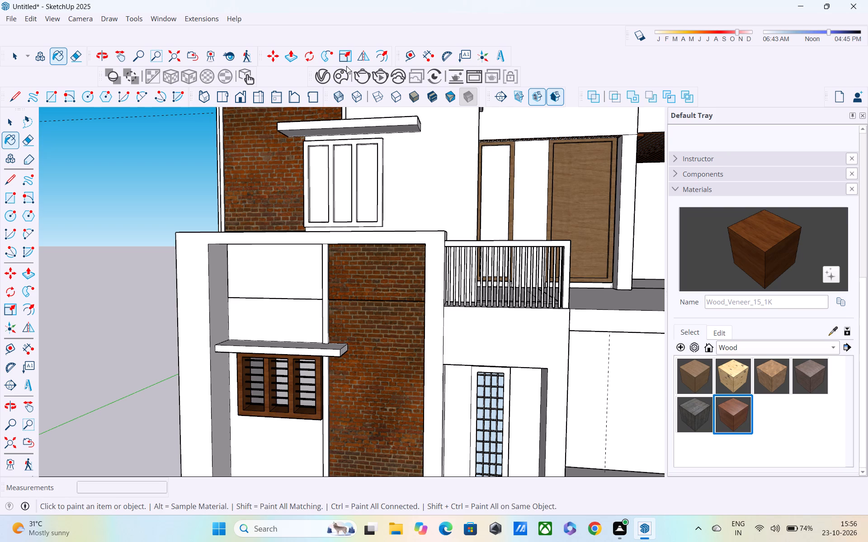
{"action": "scroll", "coordinate": [346, 66], "scroll_direction": "up", "scroll_amount": 2}
{"action": "scroll", "coordinate": [319, 133], "scroll_direction": "up", "scroll_amount": 3}
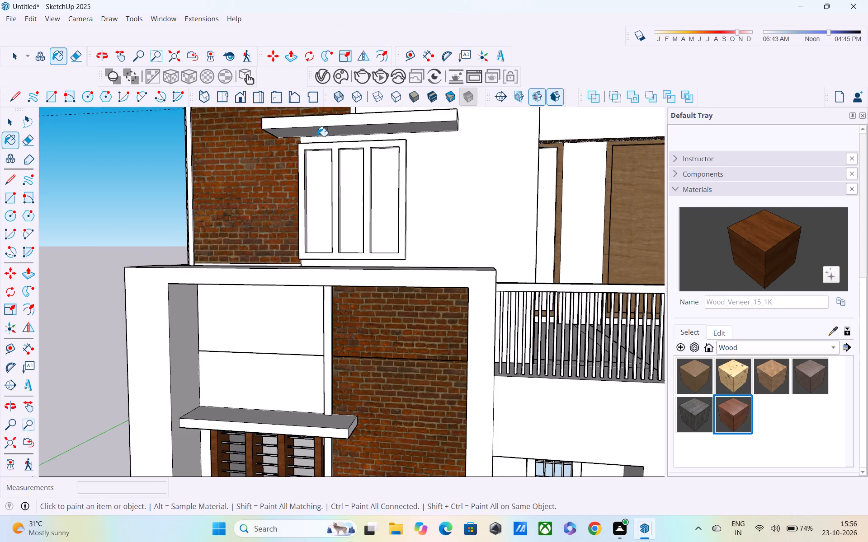
{"action": "scroll", "coordinate": [316, 145], "scroll_direction": "up", "scroll_amount": 1}
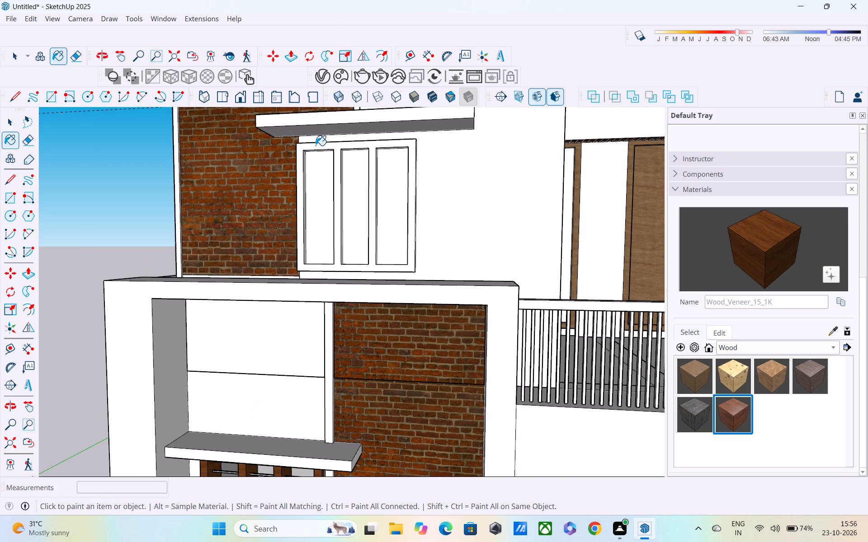
{"action": "left_click", "coordinate": [316, 145]}
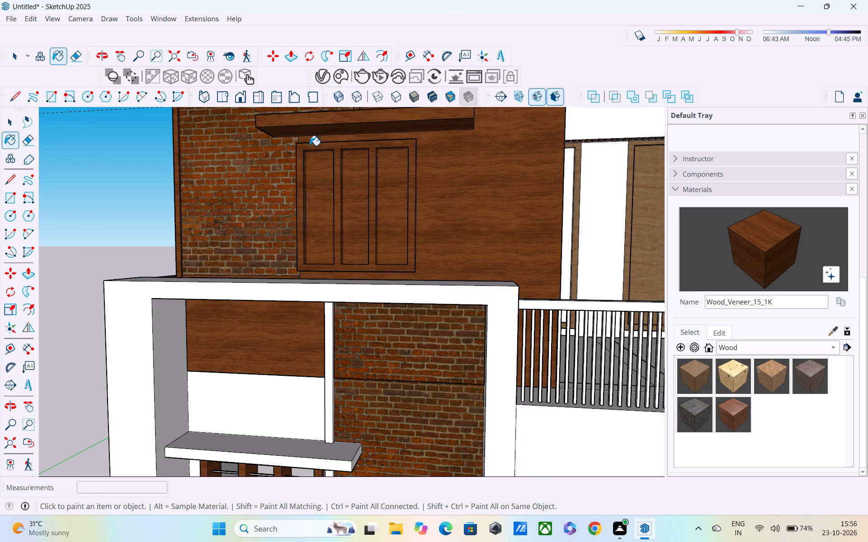
{"action": "key", "text": "ctrl+z"}
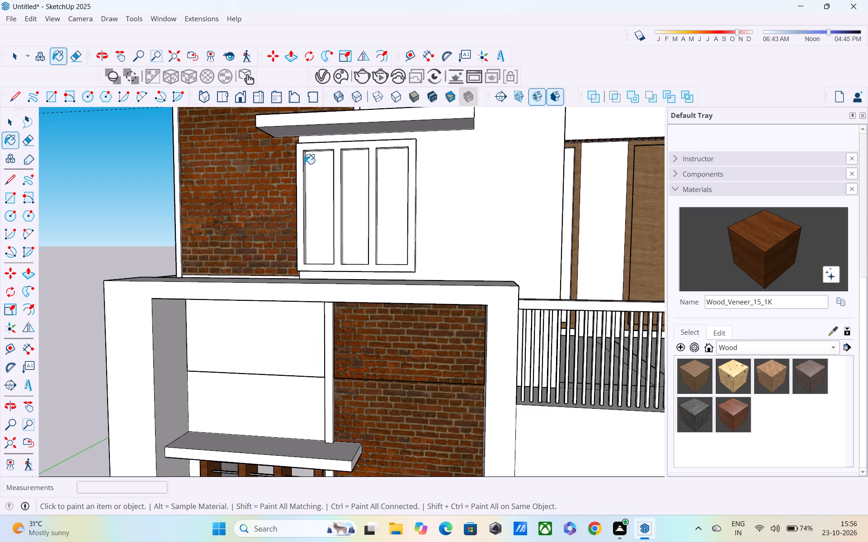
{"action": "key", "text": "space"}
{"action": "double_click", "coordinate": [304, 164]}
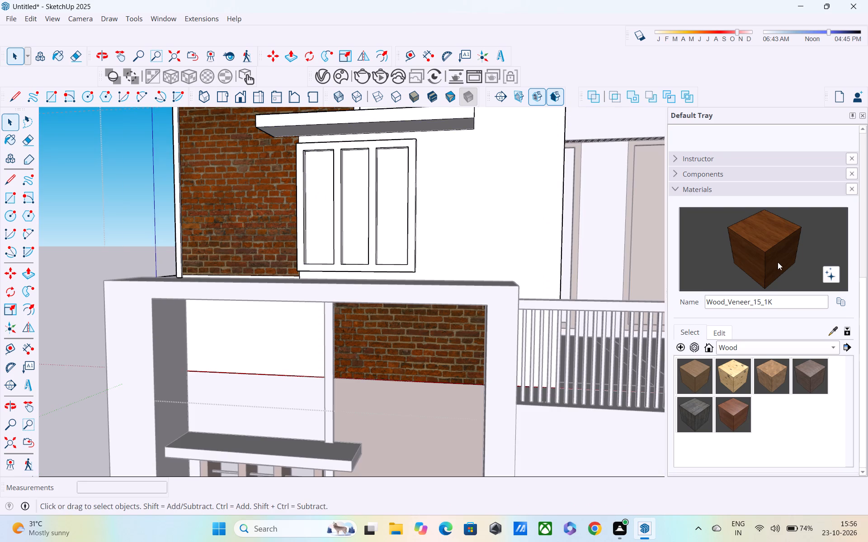
{"action": "left_click", "coordinate": [760, 252]}
{"action": "left_click", "coordinate": [333, 147]}
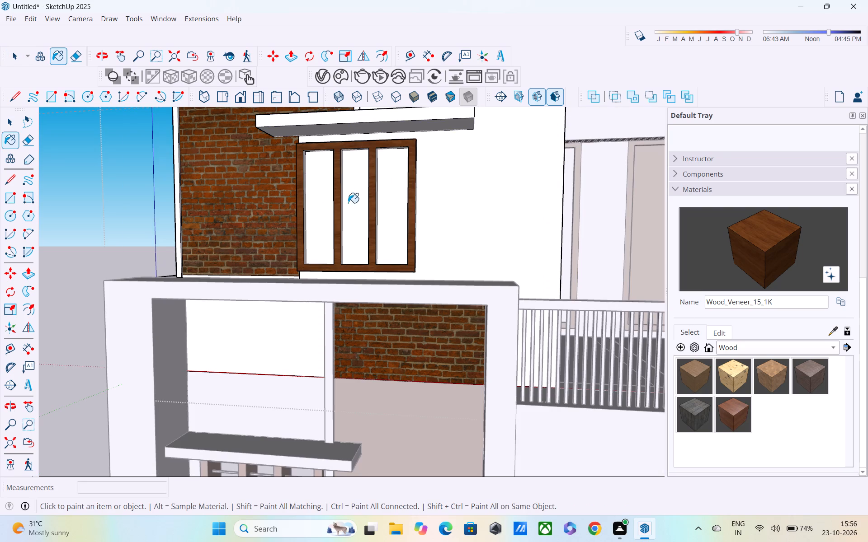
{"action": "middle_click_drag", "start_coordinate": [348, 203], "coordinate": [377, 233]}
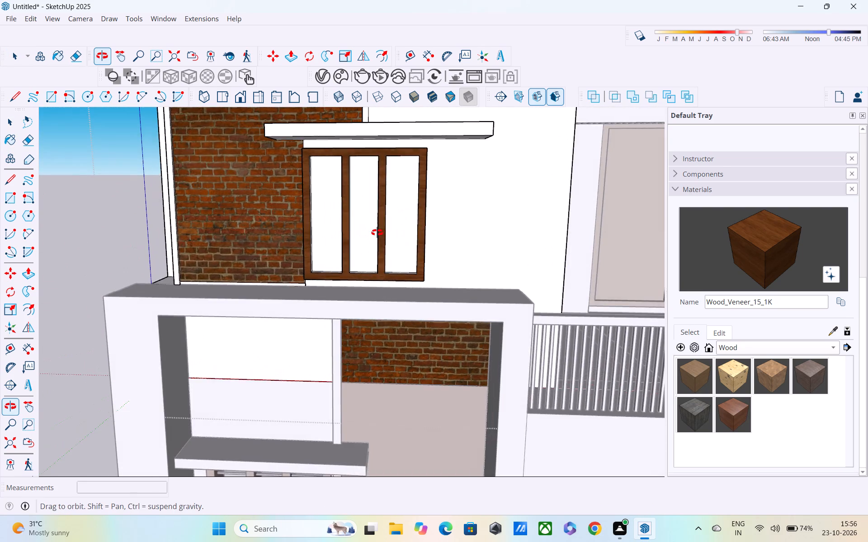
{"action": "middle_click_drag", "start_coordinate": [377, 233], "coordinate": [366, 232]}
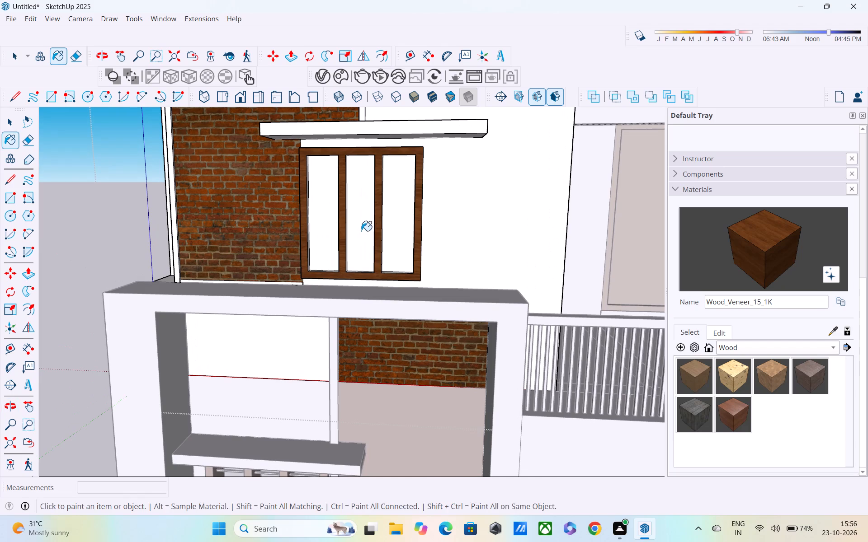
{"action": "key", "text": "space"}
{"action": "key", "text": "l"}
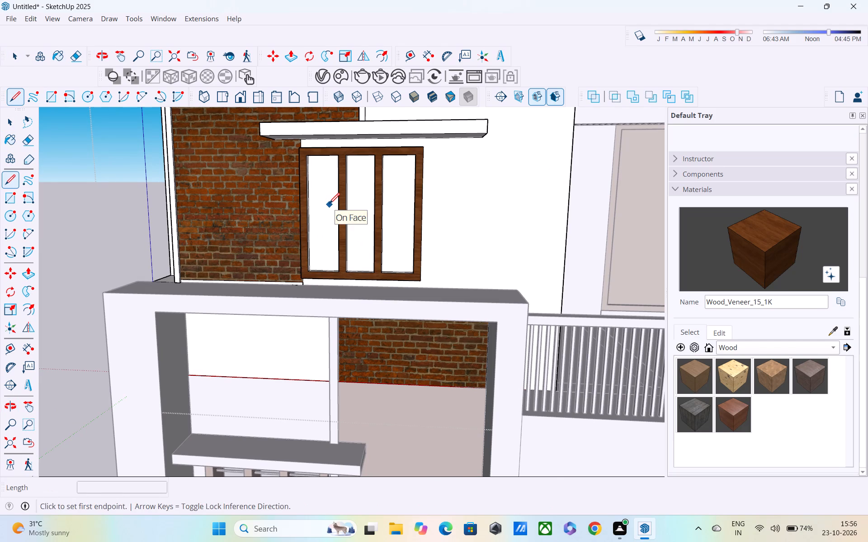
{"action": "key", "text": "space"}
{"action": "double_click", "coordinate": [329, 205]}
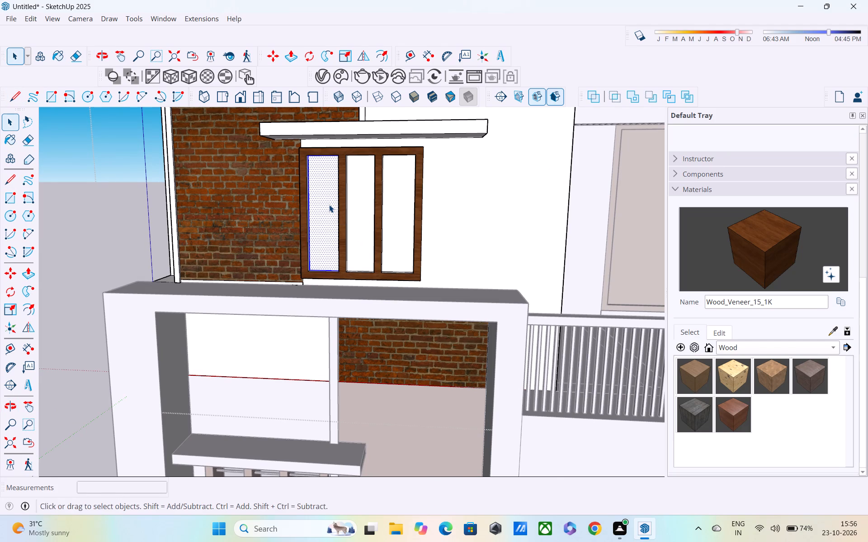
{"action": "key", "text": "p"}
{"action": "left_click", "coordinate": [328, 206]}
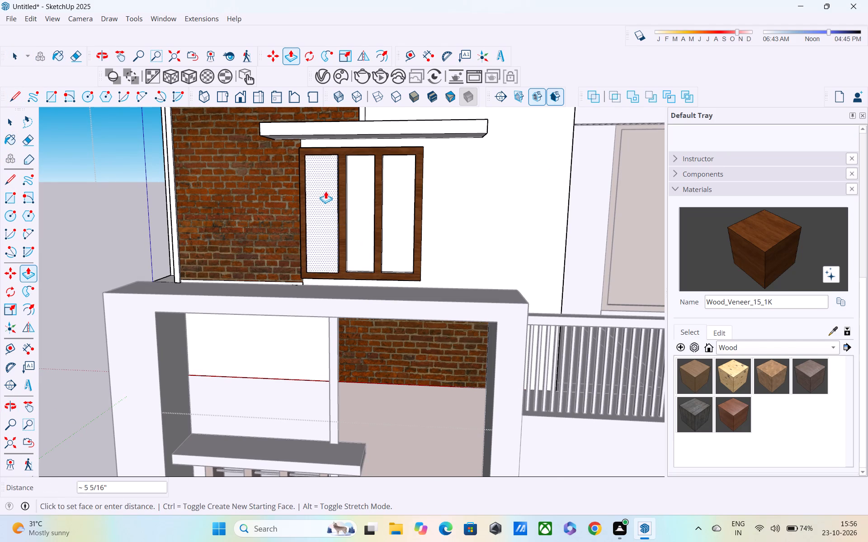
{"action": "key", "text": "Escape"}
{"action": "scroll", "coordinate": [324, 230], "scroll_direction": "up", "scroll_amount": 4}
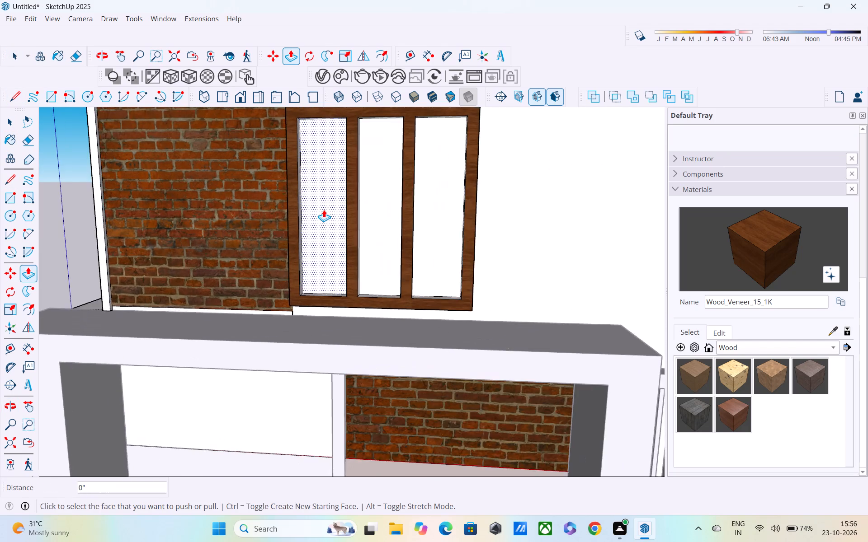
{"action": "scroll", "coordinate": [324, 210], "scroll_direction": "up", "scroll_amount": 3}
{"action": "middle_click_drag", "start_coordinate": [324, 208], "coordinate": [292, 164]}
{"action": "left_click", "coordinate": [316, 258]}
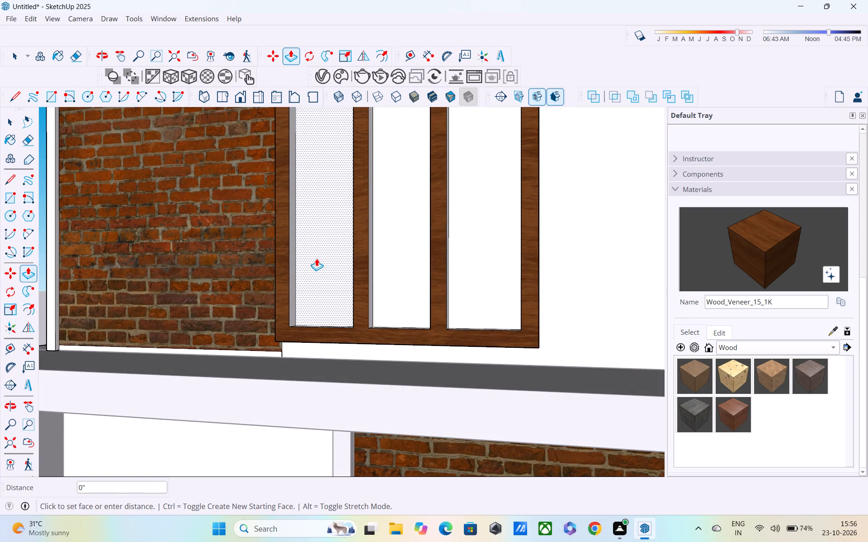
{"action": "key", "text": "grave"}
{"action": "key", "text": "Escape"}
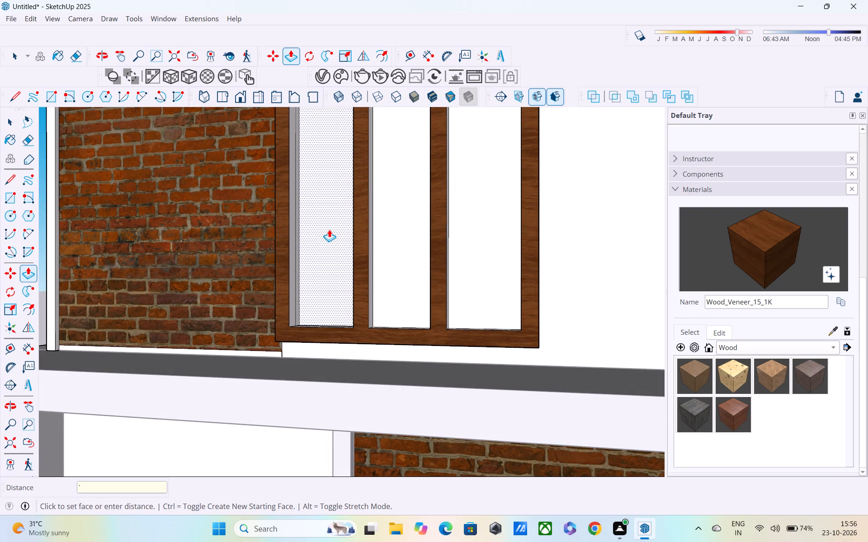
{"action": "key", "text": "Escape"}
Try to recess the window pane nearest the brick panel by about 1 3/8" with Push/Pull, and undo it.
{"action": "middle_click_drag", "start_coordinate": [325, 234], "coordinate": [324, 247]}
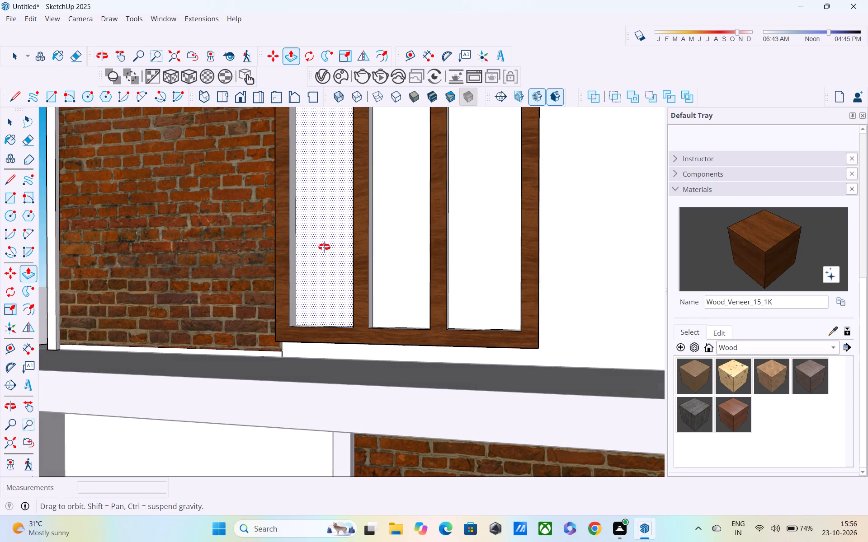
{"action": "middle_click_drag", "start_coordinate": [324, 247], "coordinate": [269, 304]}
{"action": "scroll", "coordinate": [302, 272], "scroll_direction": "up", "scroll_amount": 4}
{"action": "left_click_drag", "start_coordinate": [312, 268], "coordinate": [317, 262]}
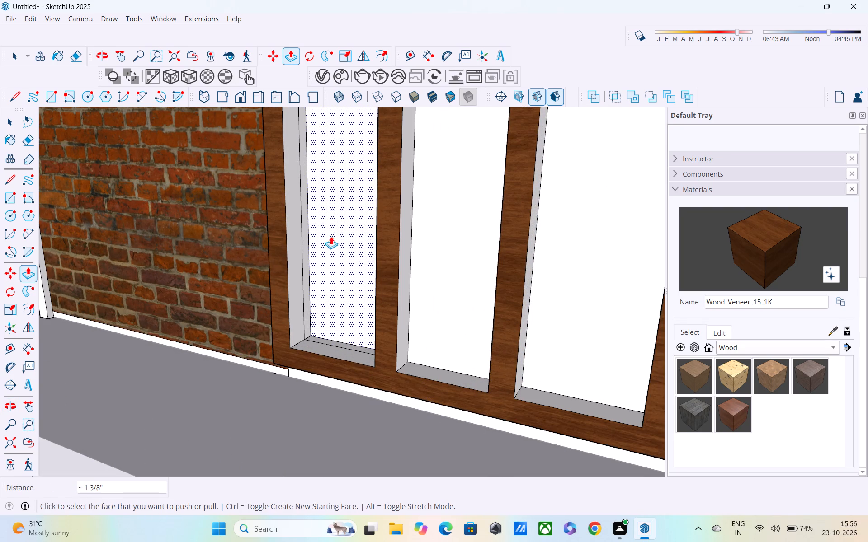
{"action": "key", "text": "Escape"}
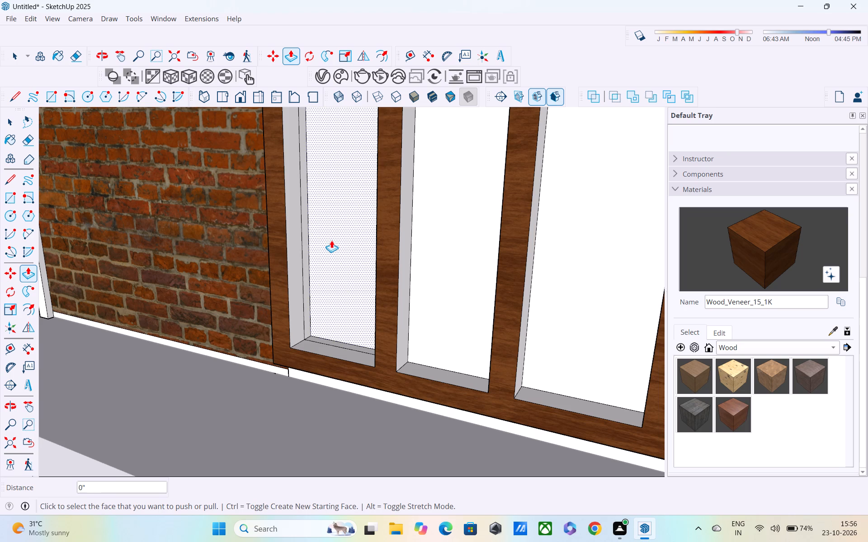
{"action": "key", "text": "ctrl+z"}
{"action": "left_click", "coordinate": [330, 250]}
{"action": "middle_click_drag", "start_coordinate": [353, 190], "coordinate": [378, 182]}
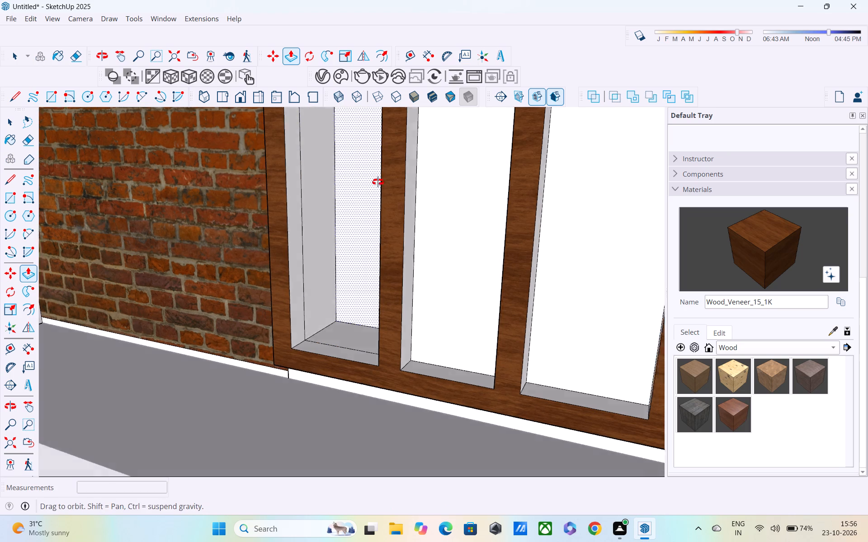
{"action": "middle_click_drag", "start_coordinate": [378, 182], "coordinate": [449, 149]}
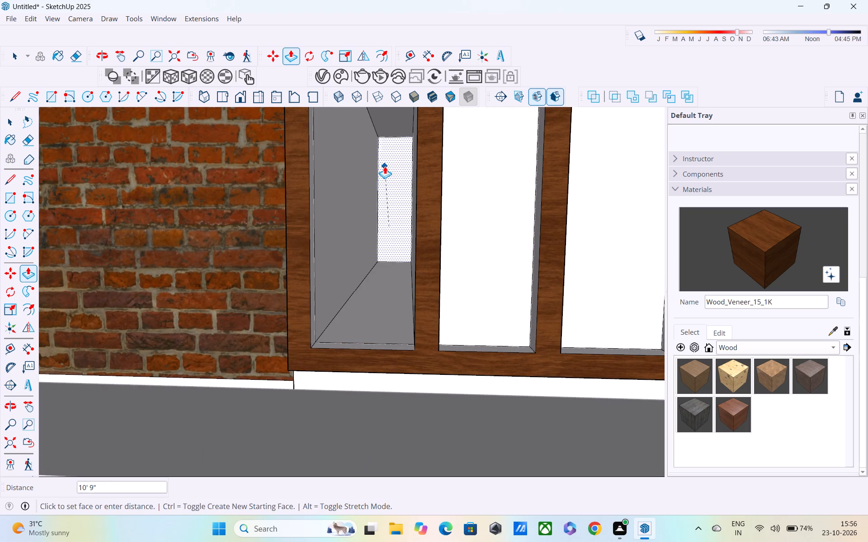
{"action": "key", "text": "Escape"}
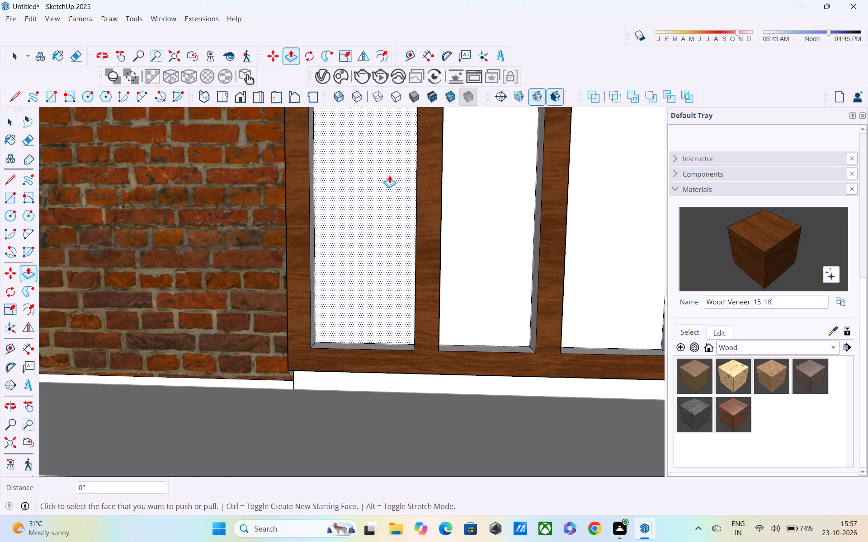
Paint the three panes of the upper-floor window with the Glass_Mirror_01 glass material.
{"action": "scroll", "coordinate": [386, 197], "scroll_direction": "down", "scroll_amount": 7}
{"action": "key", "text": "space"}
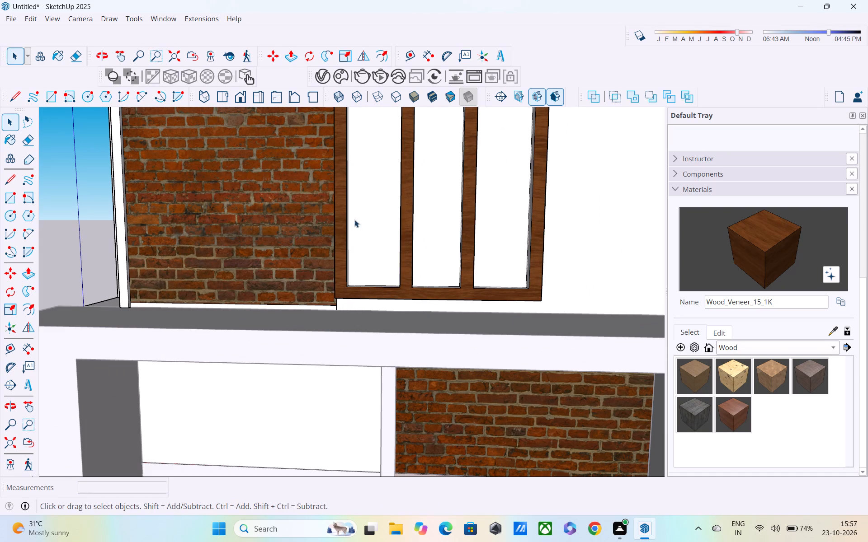
{"action": "left_click", "coordinate": [364, 220]}
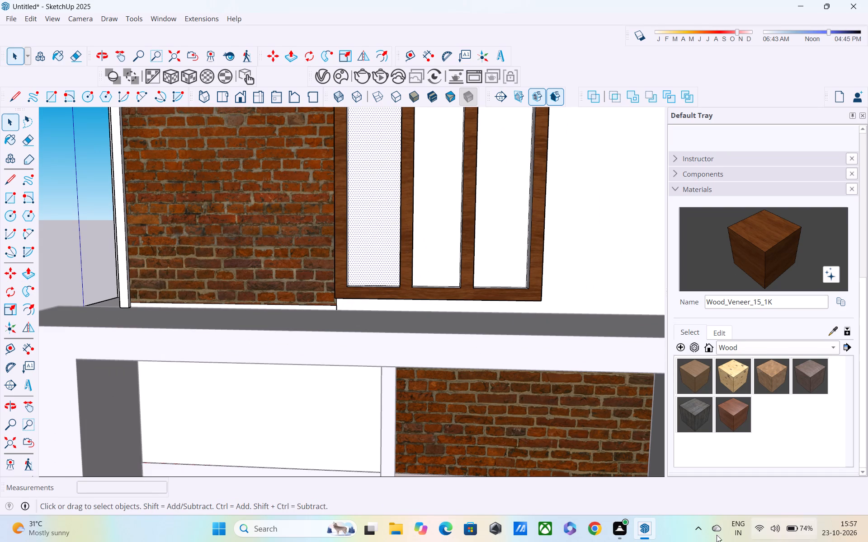
{"action": "left_click", "coordinate": [698, 334]}
{"action": "left_click", "coordinate": [728, 345]}
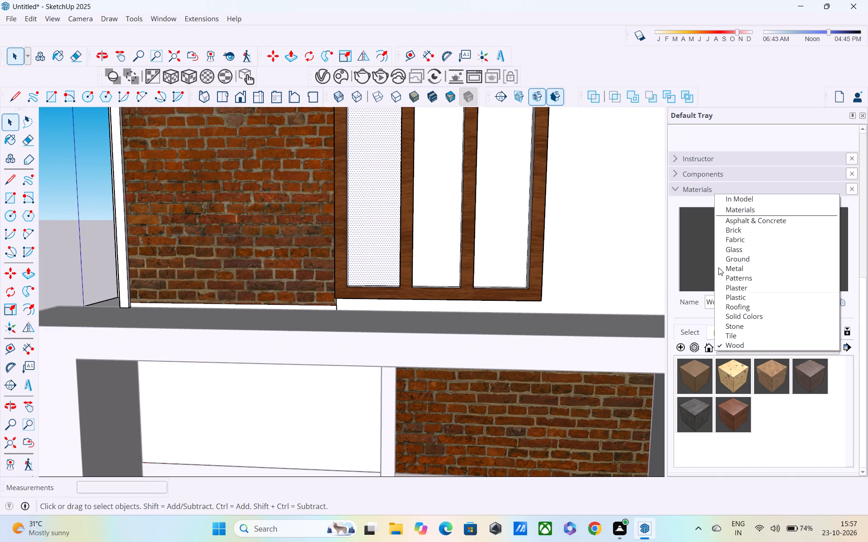
{"action": "left_click", "coordinate": [735, 253]}
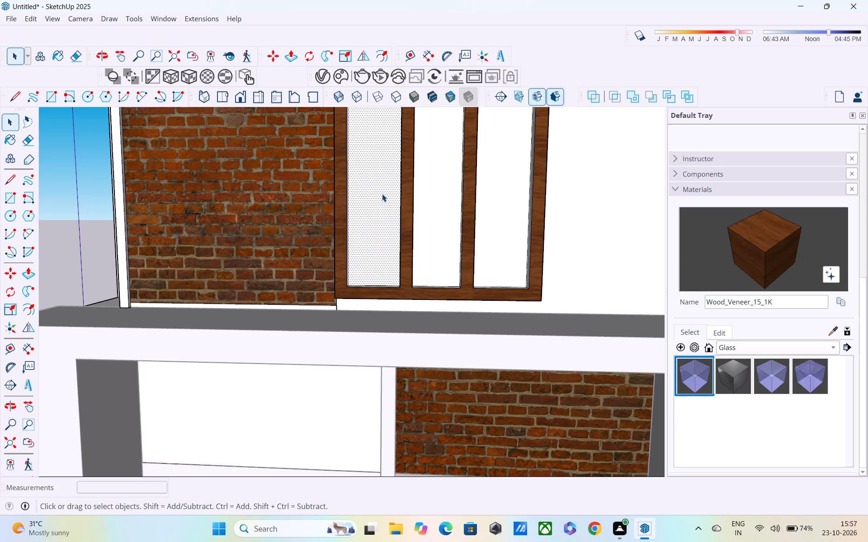
{"action": "left_click", "coordinate": [382, 194]}
{"action": "left_click", "coordinate": [677, 378]}
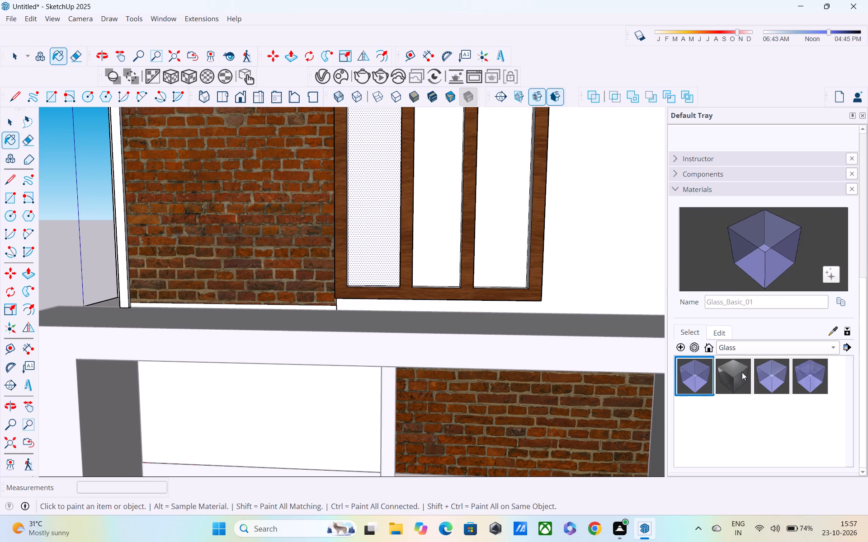
{"action": "left_click", "coordinate": [807, 369]}
{"action": "left_click", "coordinate": [730, 379]}
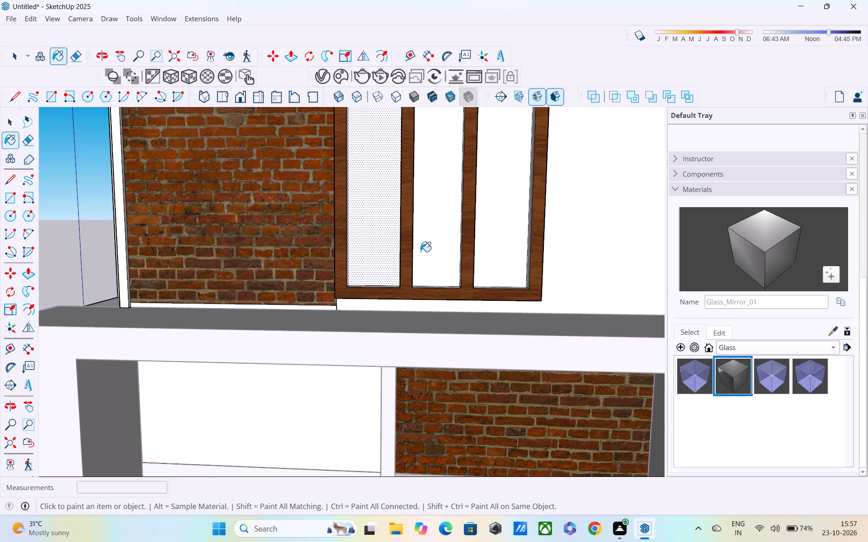
{"action": "left_click", "coordinate": [374, 229]}
{"action": "left_click", "coordinate": [426, 238]}
{"action": "left_click", "coordinate": [490, 242]}
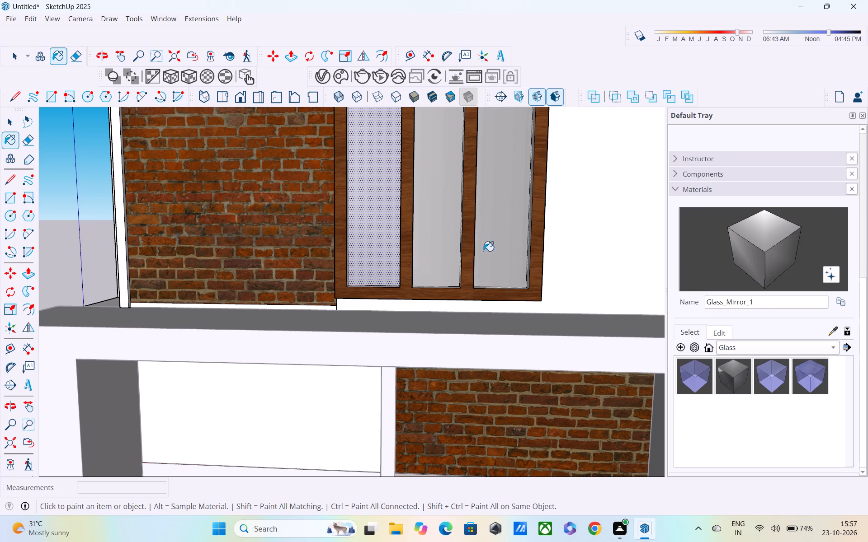
Leave the wall group and examine the glazed upper-floor window and the louvred window below it across the front facade.
{"action": "scroll", "coordinate": [476, 258], "scroll_direction": "down", "scroll_amount": 4}
{"action": "scroll", "coordinate": [435, 278], "scroll_direction": "down", "scroll_amount": 9}
{"action": "middle_click_drag", "start_coordinate": [426, 284], "coordinate": [425, 201]}
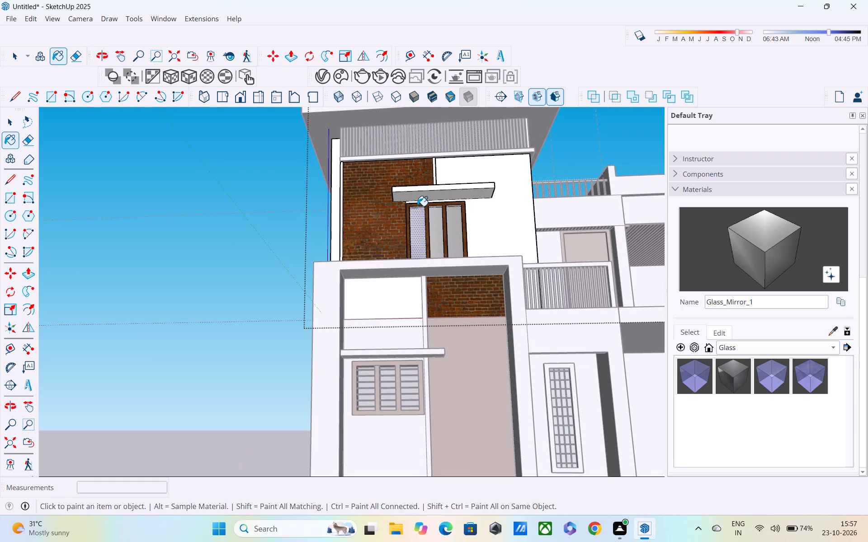
{"action": "key", "text": "space"}
{"action": "left_click", "coordinate": [219, 219]}
{"action": "middle_click_drag", "start_coordinate": [340, 270], "coordinate": [158, 318]}
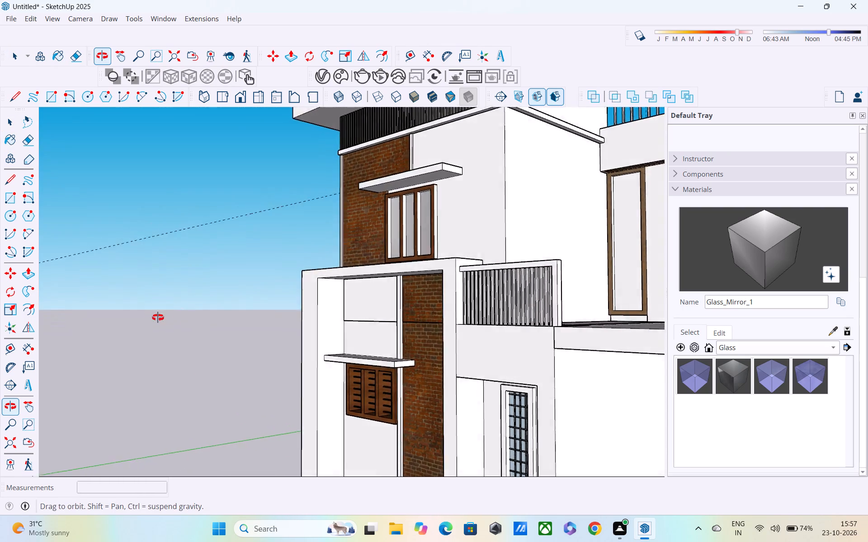
{"action": "middle_click_drag", "start_coordinate": [158, 318], "coordinate": [307, 338]}
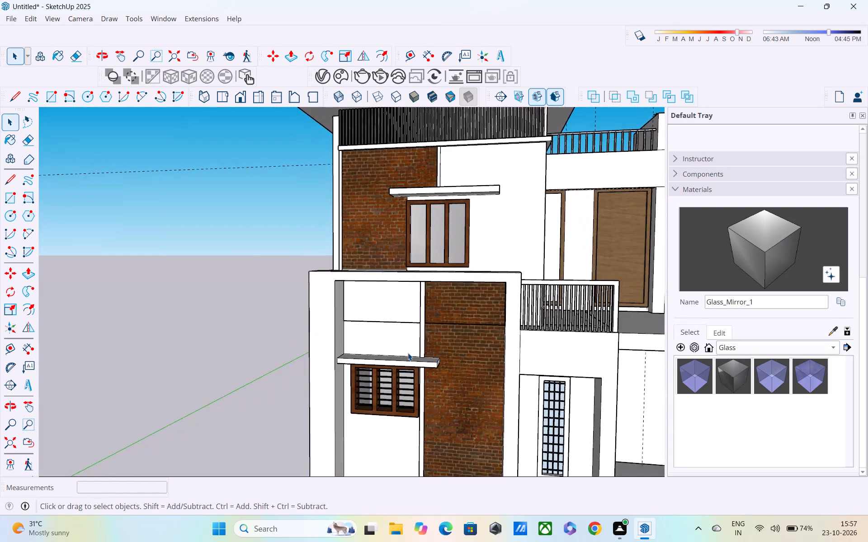
{"action": "scroll", "coordinate": [416, 373], "scroll_direction": "up", "scroll_amount": 20}
{"action": "scroll", "coordinate": [416, 373], "scroll_direction": "up", "scroll_amount": 4}
{"action": "scroll", "coordinate": [377, 373], "scroll_direction": "down", "scroll_amount": 4}
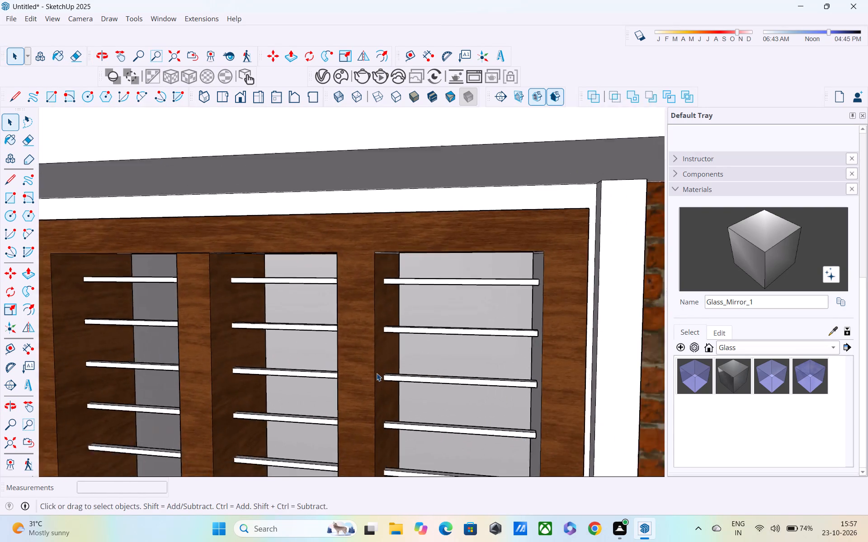
{"action": "scroll", "coordinate": [377, 373], "scroll_direction": "down", "scroll_amount": 15}
{"action": "scroll", "coordinate": [357, 324], "scroll_direction": "down", "scroll_amount": 7}
{"action": "middle_click_drag", "start_coordinate": [359, 304], "coordinate": [255, 317]}
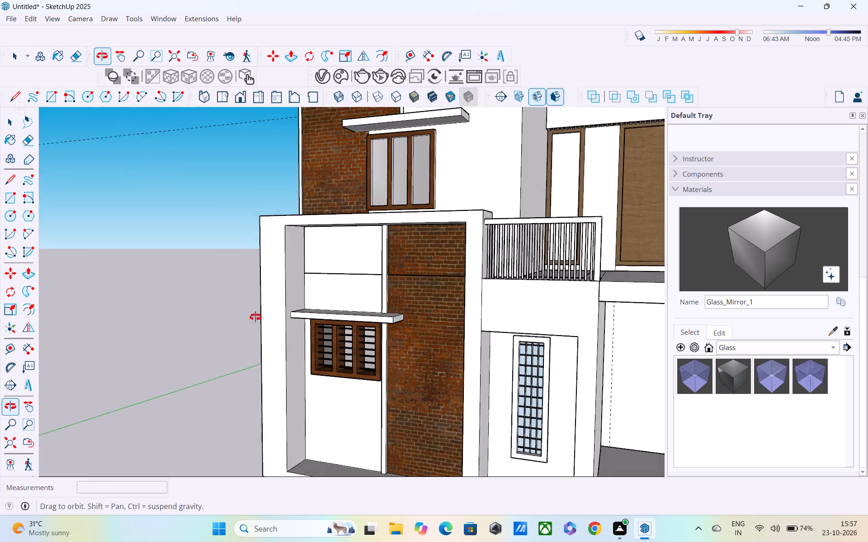
{"action": "middle_click_drag", "start_coordinate": [255, 317], "coordinate": [182, 349]}
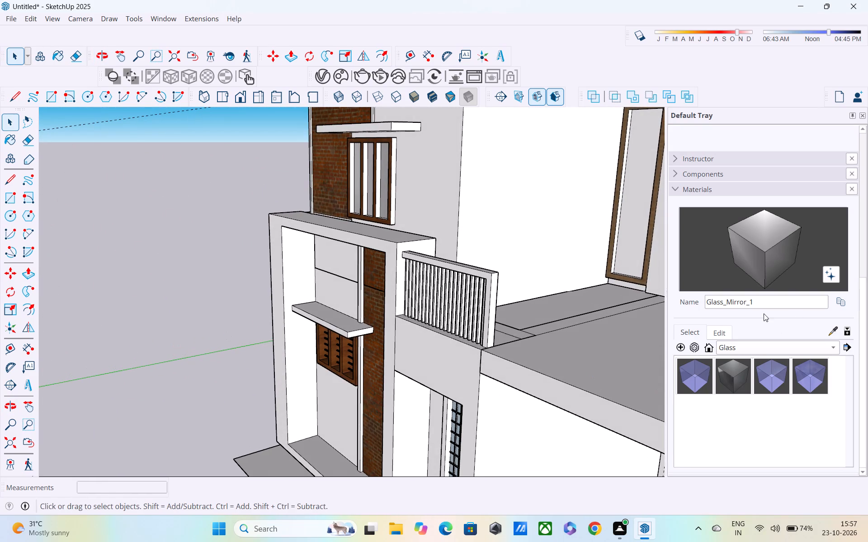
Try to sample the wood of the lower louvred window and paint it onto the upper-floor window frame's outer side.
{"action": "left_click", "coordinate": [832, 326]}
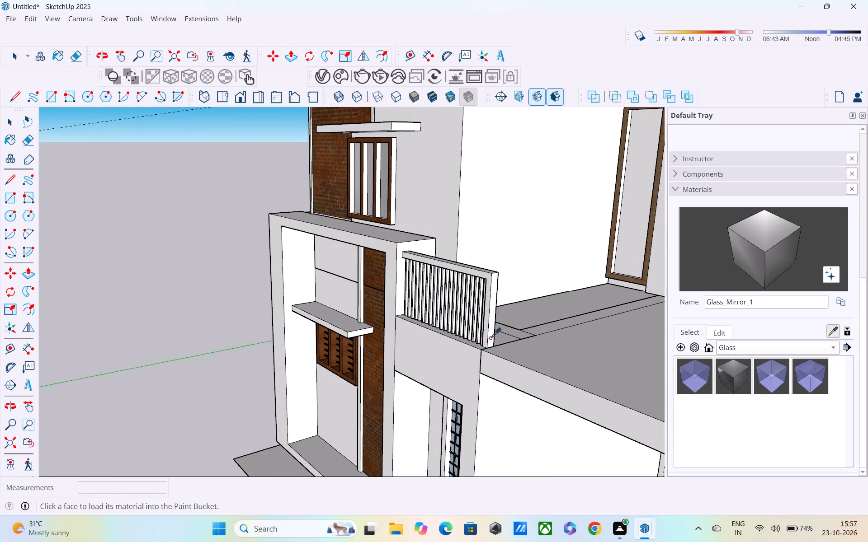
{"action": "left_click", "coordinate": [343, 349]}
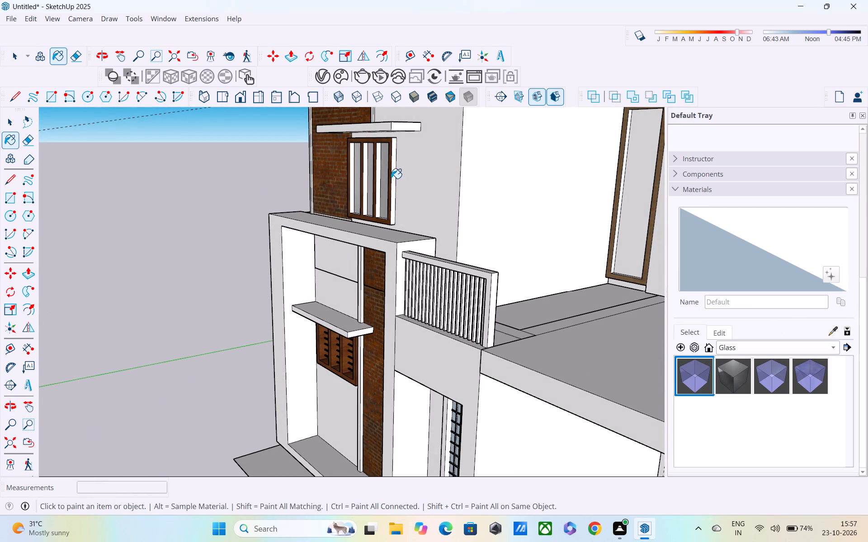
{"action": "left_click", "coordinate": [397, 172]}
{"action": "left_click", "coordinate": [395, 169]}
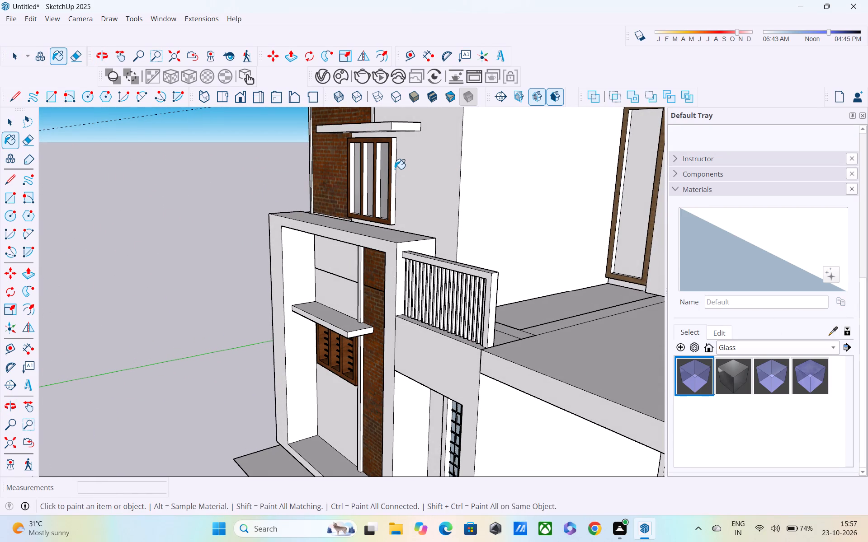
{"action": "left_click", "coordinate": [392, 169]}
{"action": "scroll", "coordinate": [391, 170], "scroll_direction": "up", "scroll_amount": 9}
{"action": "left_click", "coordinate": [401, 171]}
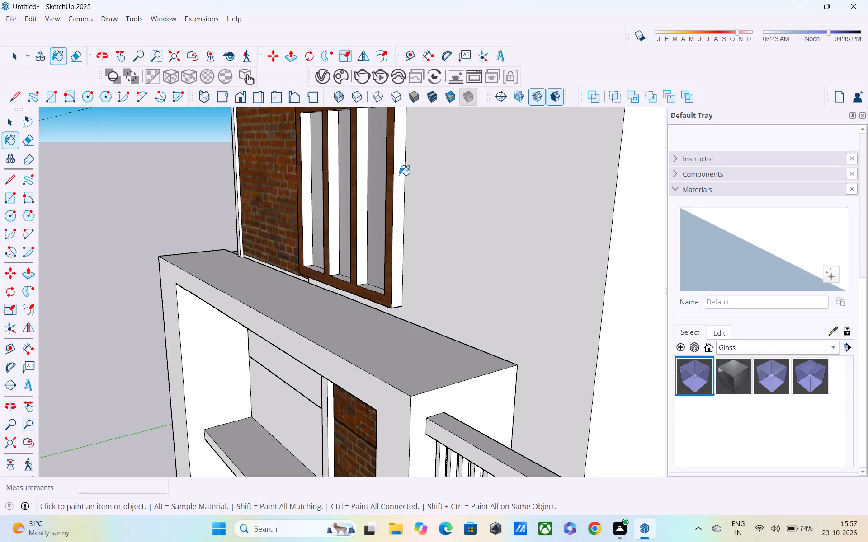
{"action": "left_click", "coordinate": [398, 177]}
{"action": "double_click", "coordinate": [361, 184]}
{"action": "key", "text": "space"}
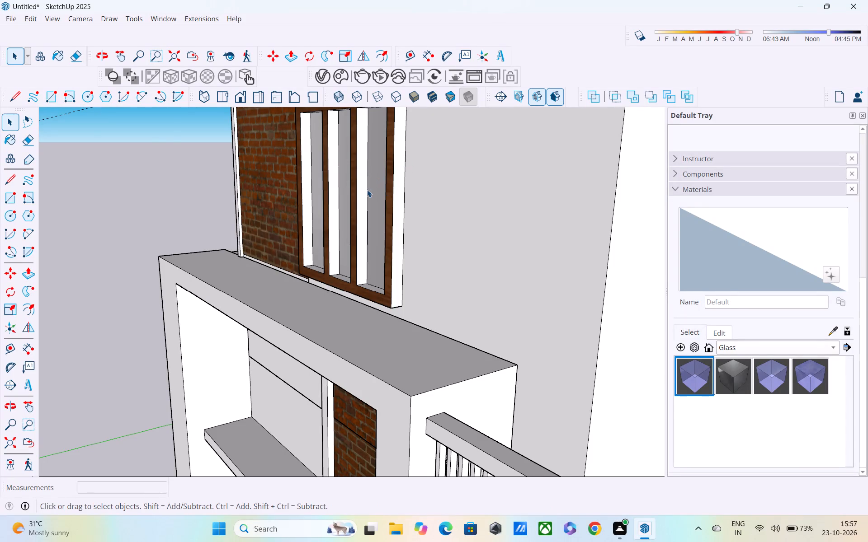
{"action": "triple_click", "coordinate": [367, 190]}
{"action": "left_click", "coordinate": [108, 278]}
Sample the Wood_Veneer_15_1K material from the upper-floor window's frame.
{"action": "left_click", "coordinate": [830, 333]}
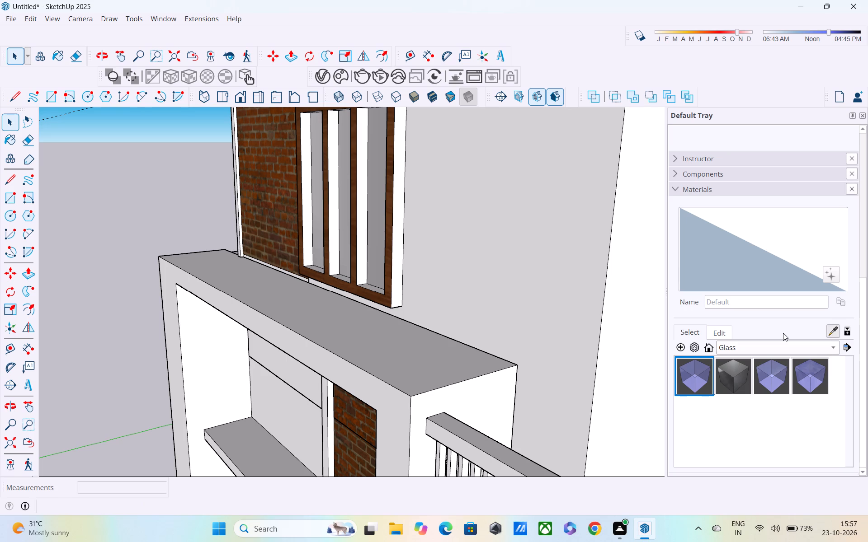
{"action": "left_click", "coordinate": [355, 262]}
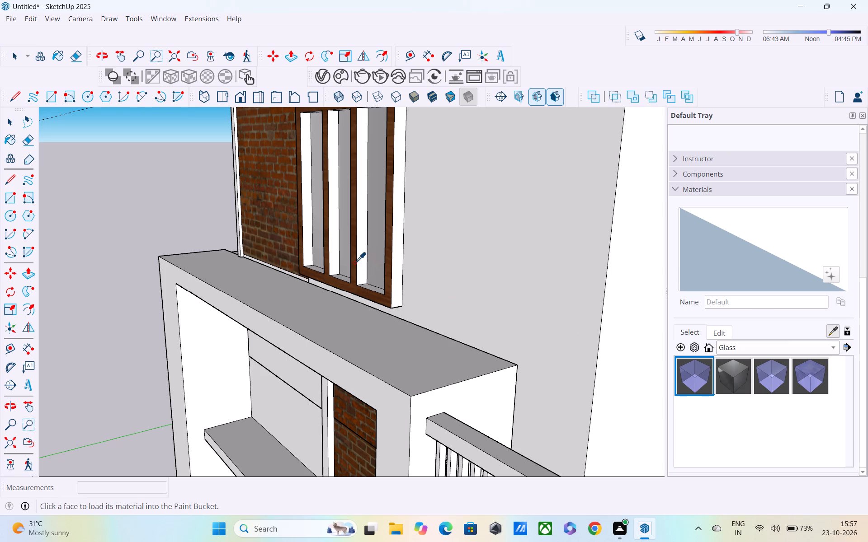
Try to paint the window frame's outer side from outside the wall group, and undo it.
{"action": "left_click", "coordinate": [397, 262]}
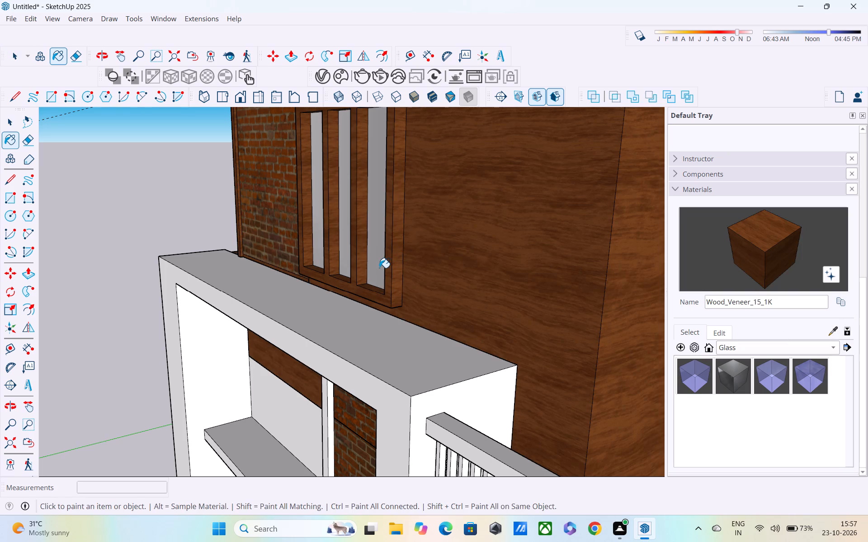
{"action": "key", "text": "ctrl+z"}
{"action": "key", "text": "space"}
Inside the wall group, paint the window frame's outer side and the side reveals of its three openings with Wood_Veneer_15_1K.
{"action": "left_click", "coordinate": [392, 272]}
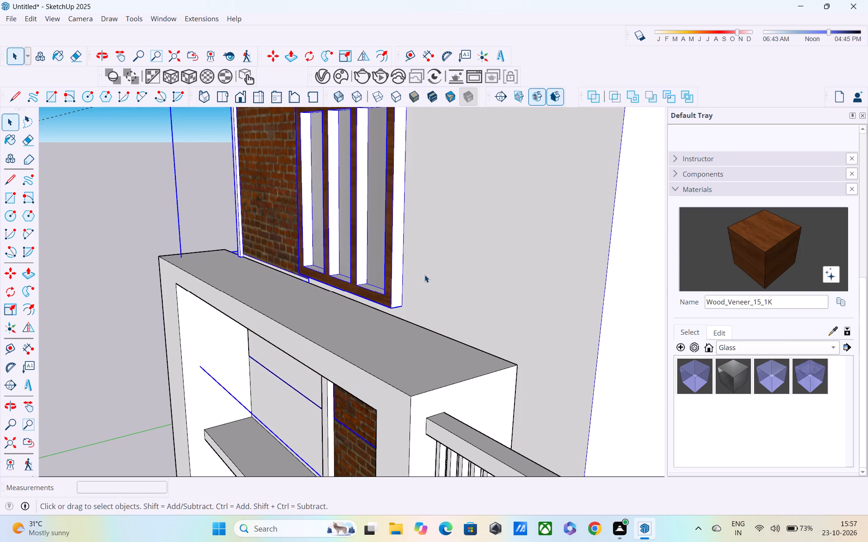
{"action": "triple_click", "coordinate": [425, 275]}
{"action": "left_click", "coordinate": [458, 298]}
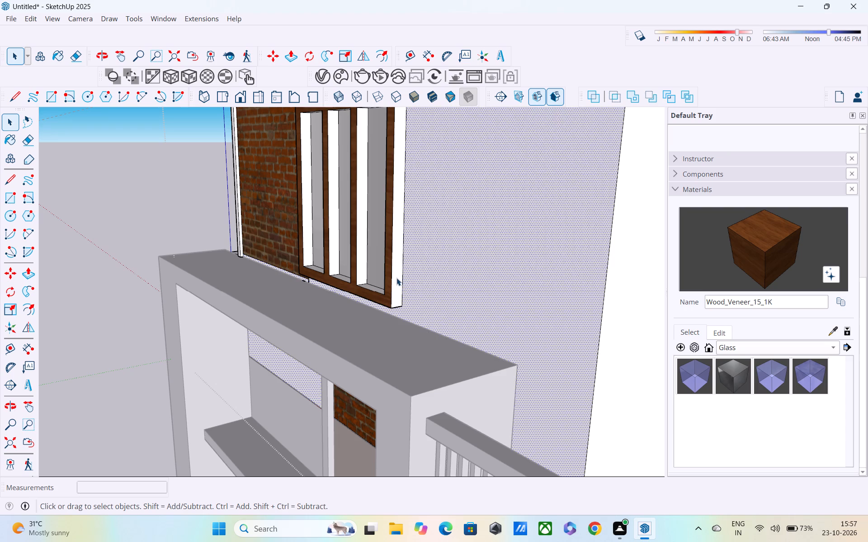
{"action": "triple_click", "coordinate": [396, 278]}
{"action": "left_click", "coordinate": [185, 219]}
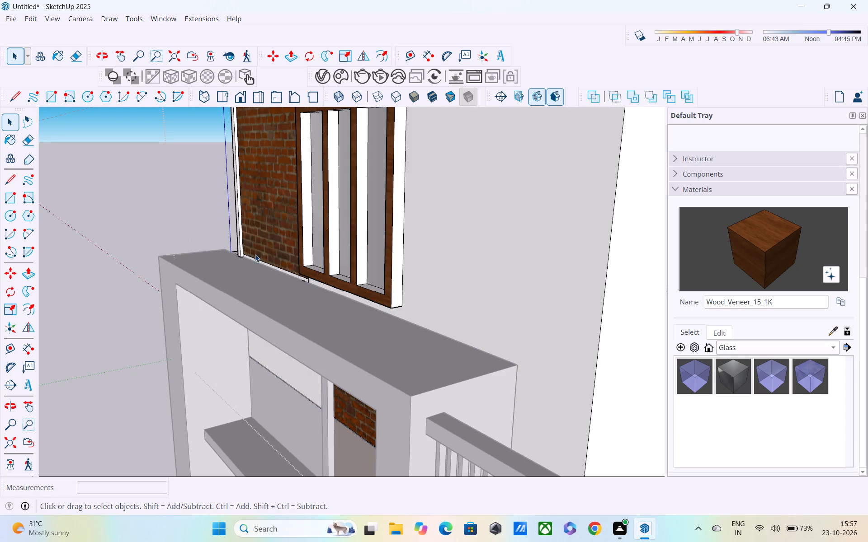
{"action": "left_click", "coordinate": [765, 246]}
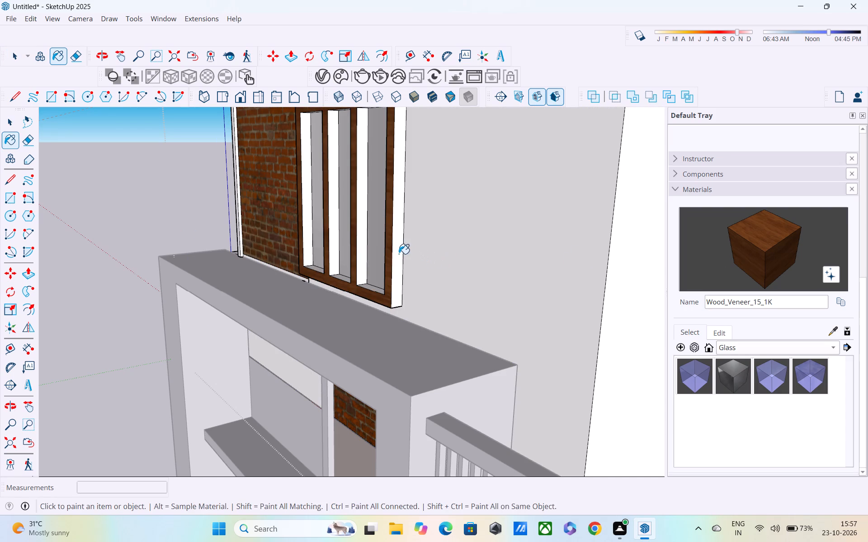
{"action": "left_click", "coordinate": [398, 253]}
{"action": "left_click", "coordinate": [362, 248]}
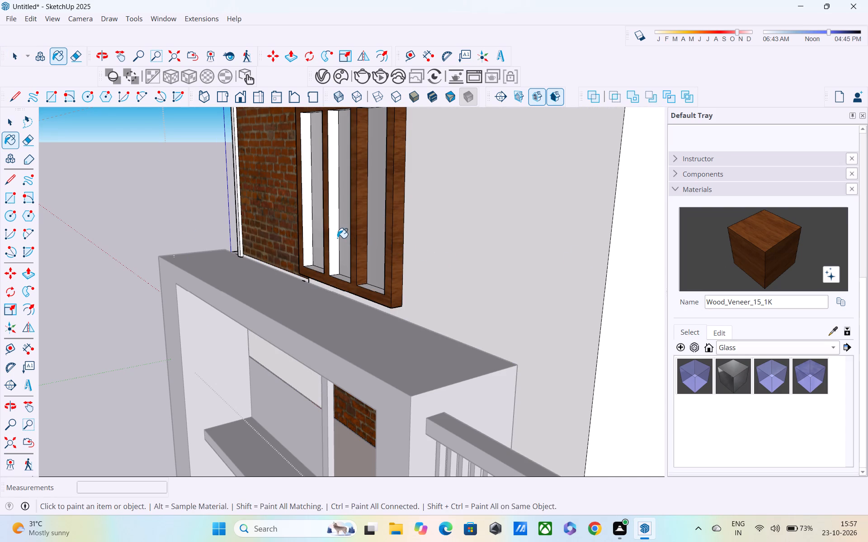
{"action": "left_click", "coordinate": [336, 238]}
{"action": "left_click", "coordinate": [307, 215]}
Paint the bottom reveals of the three window openings with Wood_Veneer_15_1K.
{"action": "middle_click_drag", "start_coordinate": [371, 275], "coordinate": [413, 313]}
{"action": "scroll", "coordinate": [424, 325], "scroll_direction": "up", "scroll_amount": 5}
{"action": "left_click", "coordinate": [437, 348]}
{"action": "left_click", "coordinate": [361, 312]}
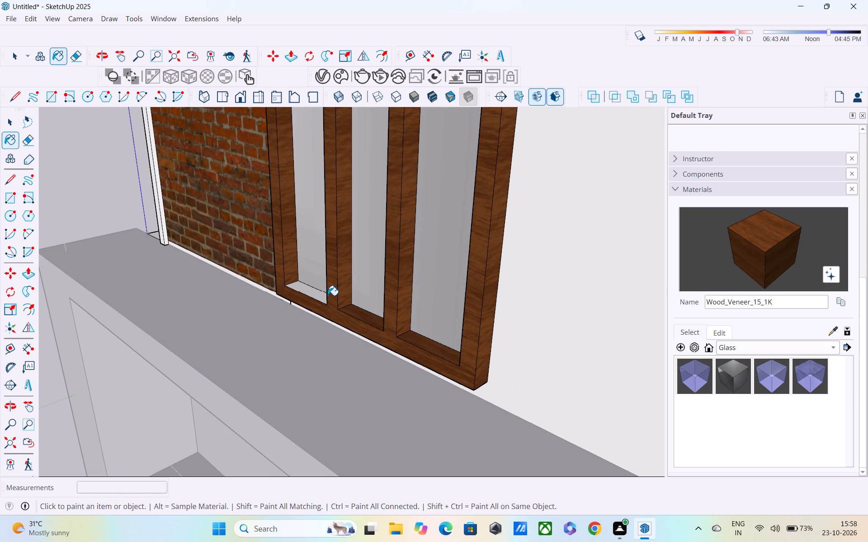
{"action": "left_click", "coordinate": [322, 290]}
{"action": "key", "text": "ctrl+z"}
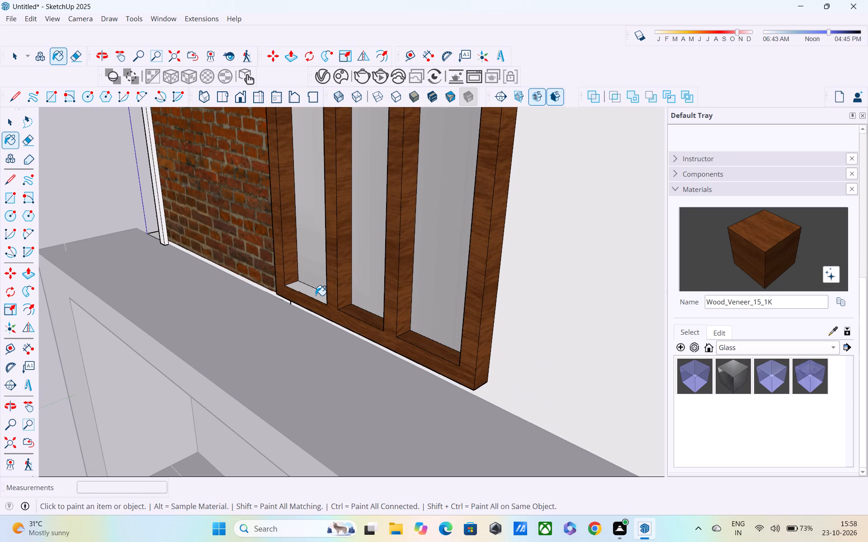
{"action": "left_click", "coordinate": [315, 296]}
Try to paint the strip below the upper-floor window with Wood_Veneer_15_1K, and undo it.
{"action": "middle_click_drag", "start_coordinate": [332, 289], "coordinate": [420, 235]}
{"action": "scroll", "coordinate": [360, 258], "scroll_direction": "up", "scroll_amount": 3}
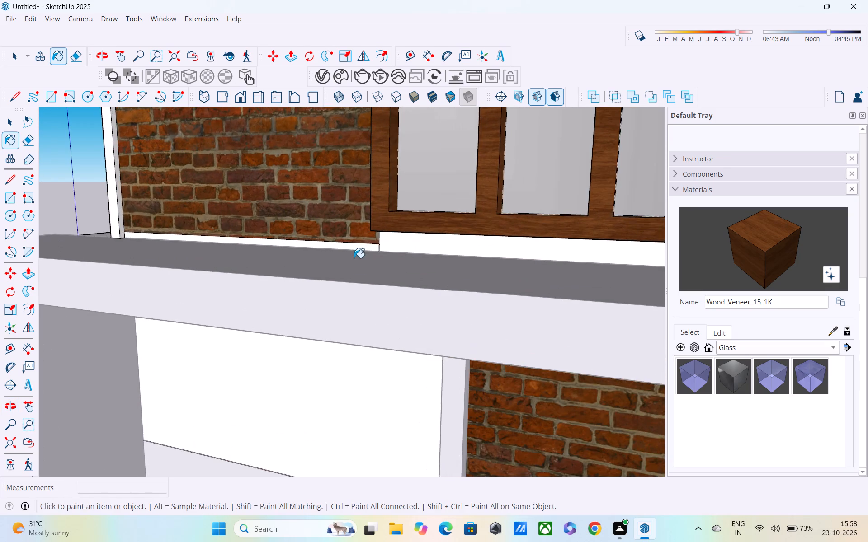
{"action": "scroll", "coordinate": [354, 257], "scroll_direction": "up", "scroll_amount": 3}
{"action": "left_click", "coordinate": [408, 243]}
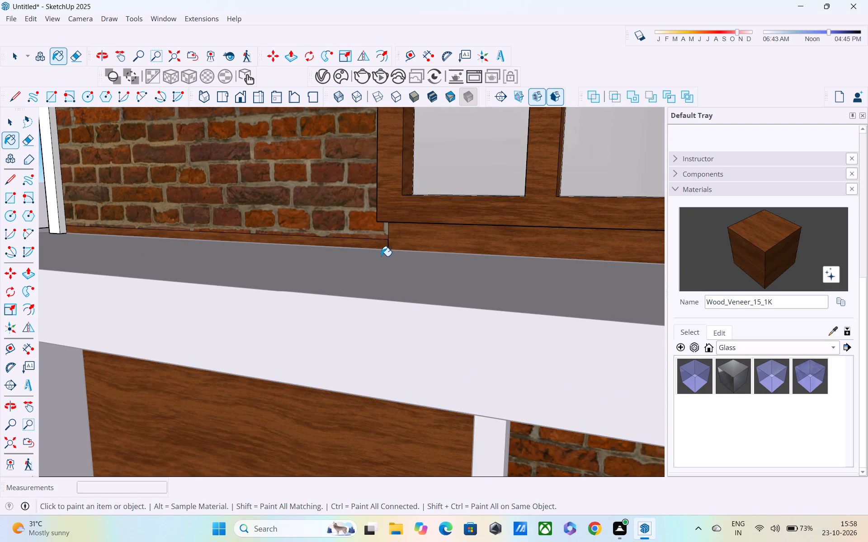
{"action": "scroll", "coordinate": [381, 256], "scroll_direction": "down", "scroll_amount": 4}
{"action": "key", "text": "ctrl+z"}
Paint the top face of the upper-floor window frame with Wood_Veneer_15_1K.
{"action": "scroll", "coordinate": [381, 258], "scroll_direction": "down", "scroll_amount": 7}
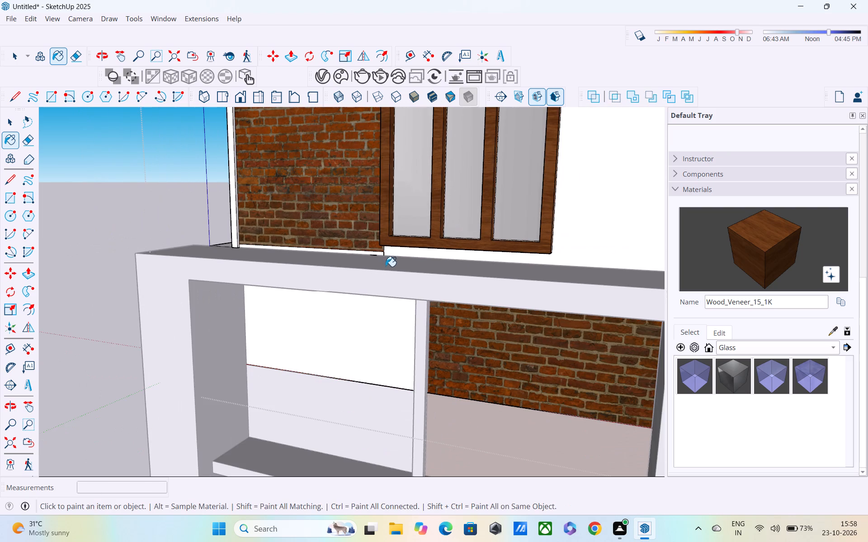
{"action": "middle_click_drag", "start_coordinate": [386, 271], "coordinate": [342, 476], "text": "shift"}
{"action": "middle_click_drag", "start_coordinate": [396, 319], "coordinate": [393, 348]}
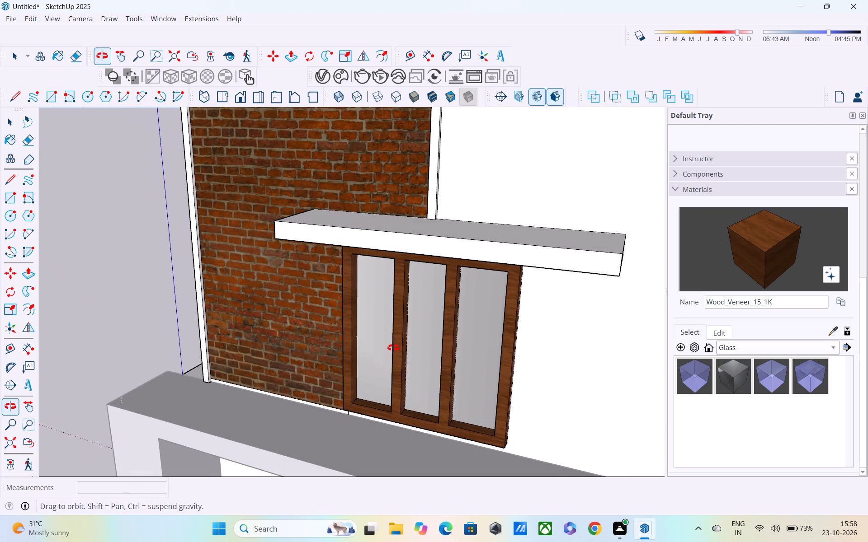
{"action": "middle_click_drag", "start_coordinate": [393, 348], "coordinate": [393, 347]}
{"action": "scroll", "coordinate": [406, 286], "scroll_direction": "up", "scroll_amount": 15}
{"action": "middle_click_drag", "start_coordinate": [398, 253], "coordinate": [391, 265]}
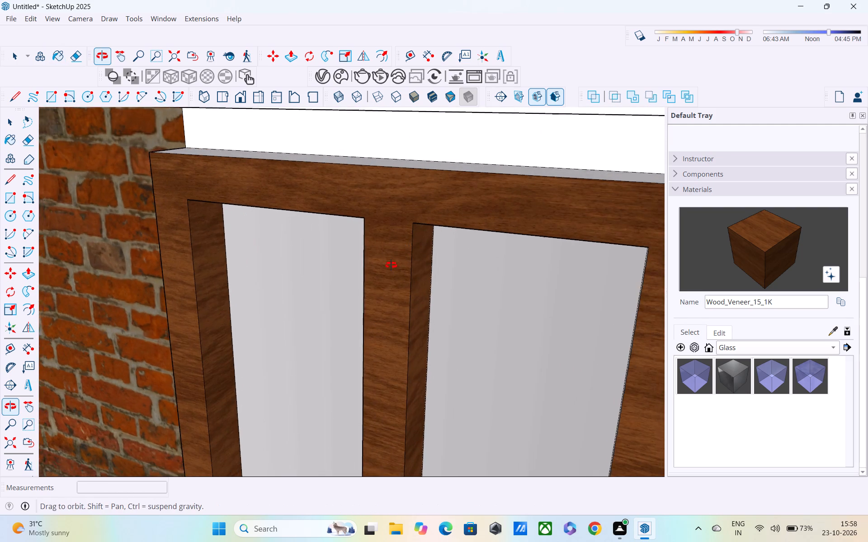
{"action": "middle_click_drag", "start_coordinate": [391, 265], "coordinate": [381, 266]}
{"action": "scroll", "coordinate": [381, 266], "scroll_direction": "up", "scroll_amount": 6}
{"action": "middle_click_drag", "start_coordinate": [376, 242], "coordinate": [375, 268]}
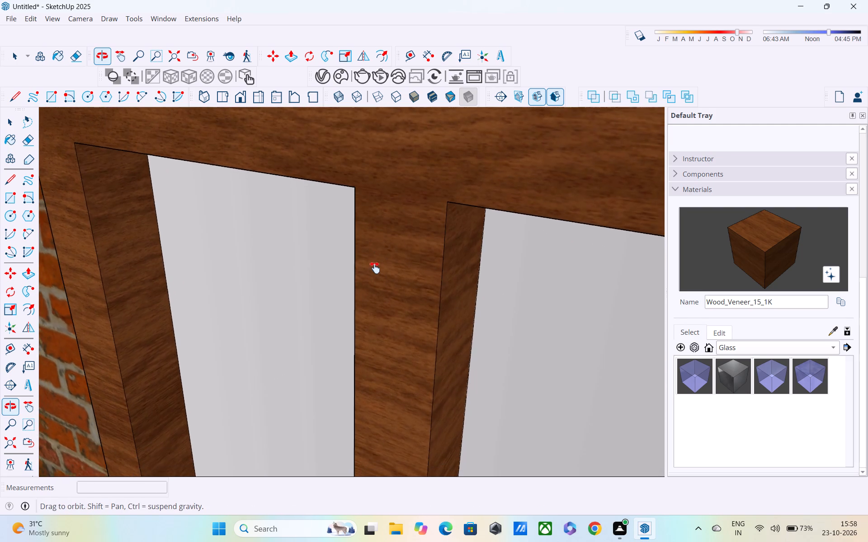
{"action": "middle_click_drag", "start_coordinate": [375, 268], "coordinate": [359, 289]}
{"action": "scroll", "coordinate": [359, 289], "scroll_direction": "down", "scroll_amount": 1, "text": "shift"}
{"action": "scroll", "coordinate": [361, 286], "scroll_direction": "down", "scroll_amount": 9}
{"action": "scroll", "coordinate": [277, 318], "scroll_direction": "up", "scroll_amount": 1}
{"action": "scroll", "coordinate": [189, 360], "scroll_direction": "down", "scroll_amount": 2}
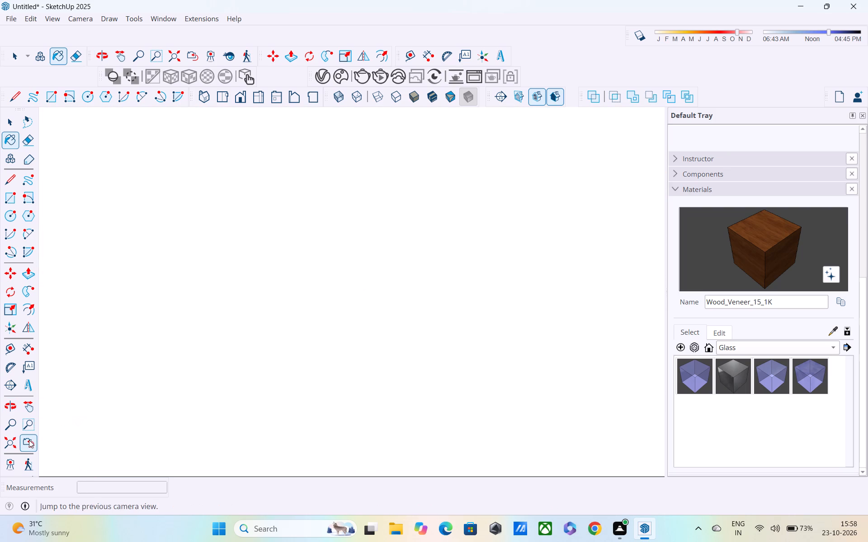
{"action": "left_click", "coordinate": [14, 445]}
{"action": "middle_click_drag", "start_coordinate": [439, 276], "coordinate": [381, 243]}
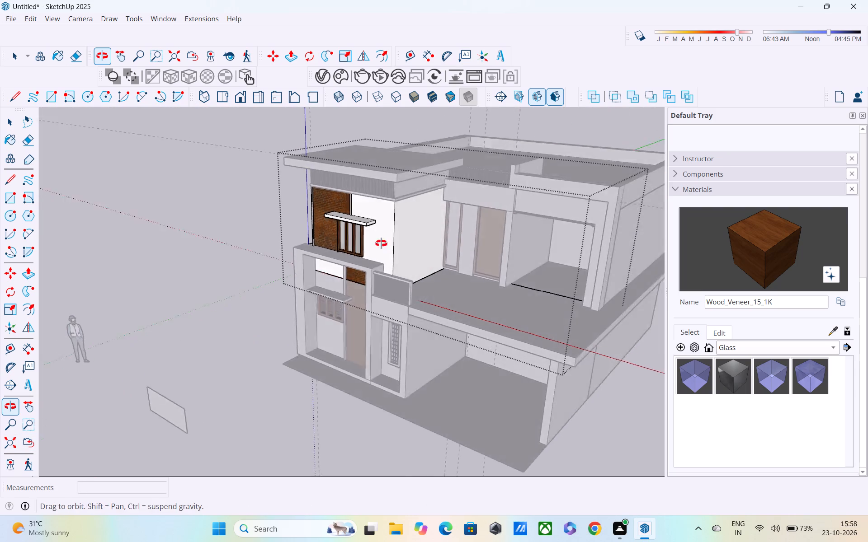
{"action": "middle_click_drag", "start_coordinate": [381, 243], "coordinate": [367, 213]}
{"action": "scroll", "coordinate": [355, 209], "scroll_direction": "up", "scroll_amount": 20}
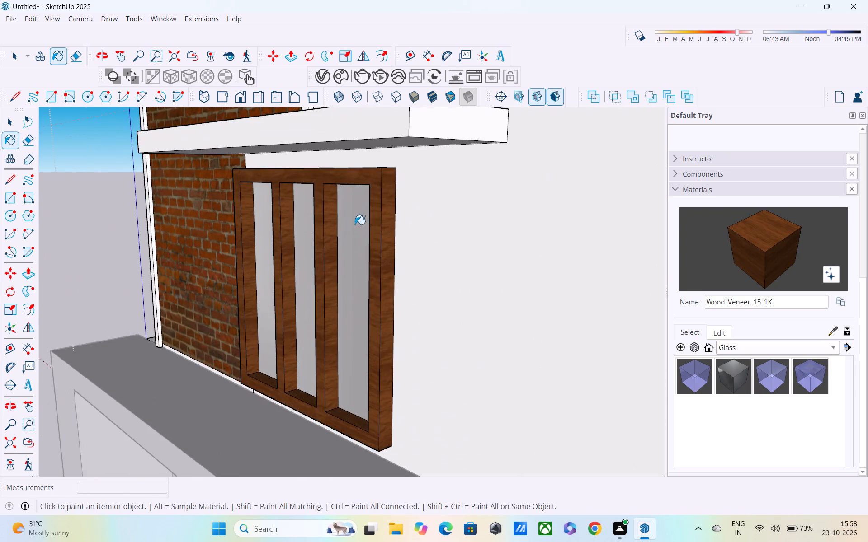
{"action": "scroll", "coordinate": [363, 210], "scroll_direction": "up", "scroll_amount": 3}
{"action": "middle_click_drag", "start_coordinate": [363, 204], "coordinate": [348, 214]}
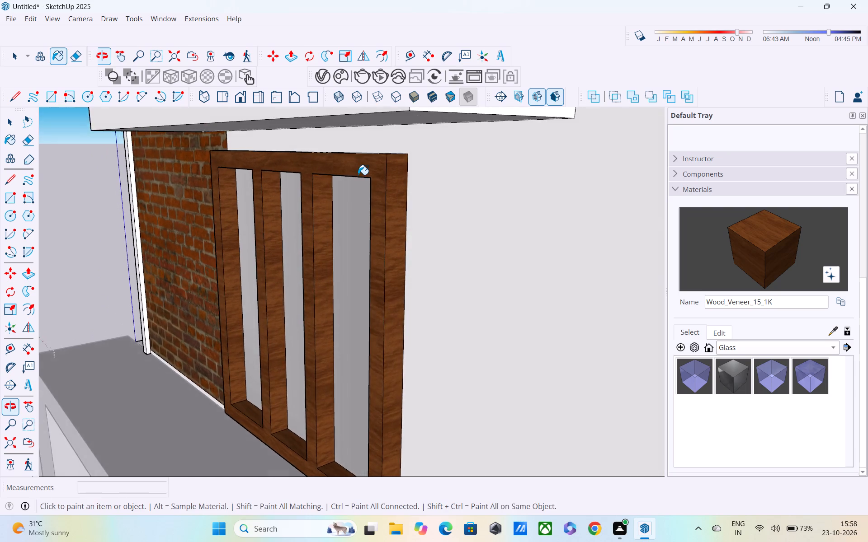
{"action": "scroll", "coordinate": [359, 165], "scroll_direction": "up", "scroll_amount": 6}
{"action": "middle_click_drag", "start_coordinate": [357, 167], "coordinate": [354, 195]}
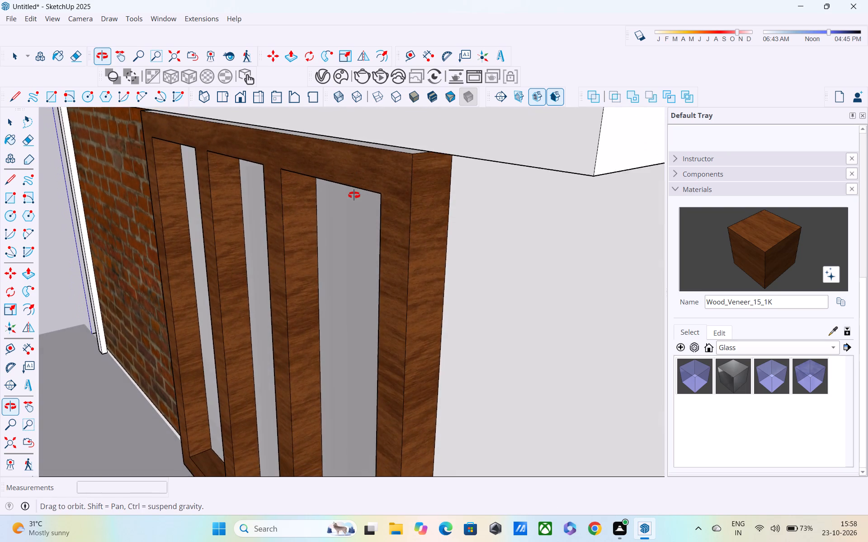
{"action": "middle_click_drag", "start_coordinate": [354, 195], "coordinate": [354, 189]}
{"action": "scroll", "coordinate": [354, 187], "scroll_direction": "up", "scroll_amount": 2}
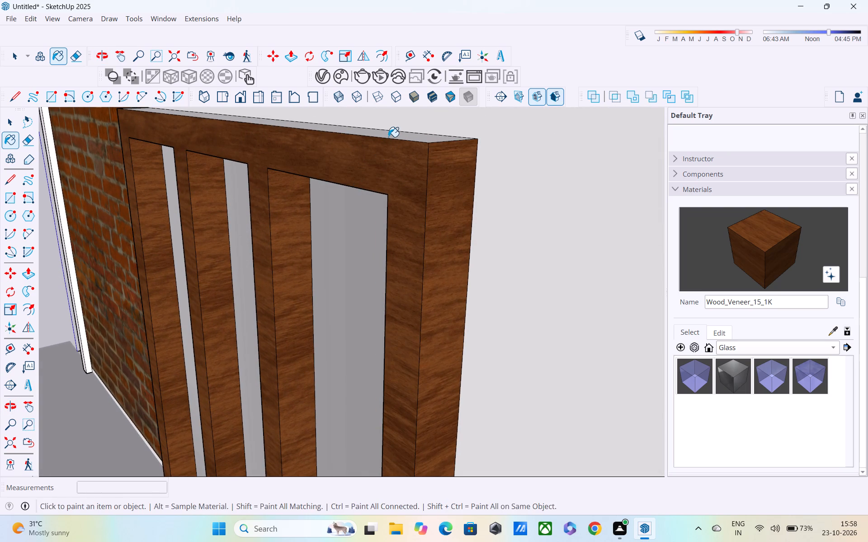
{"action": "left_click", "coordinate": [388, 137]}
Paint the top reveals of the three upper-floor window openings with Wood_Veneer_15_1K, and leave the wall group.
{"action": "scroll", "coordinate": [388, 140], "scroll_direction": "down", "scroll_amount": 13}
{"action": "scroll", "coordinate": [382, 221], "scroll_direction": "up", "scroll_amount": 1}
{"action": "middle_click_drag", "start_coordinate": [382, 221], "coordinate": [530, 121]}
{"action": "scroll", "coordinate": [381, 216], "scroll_direction": "down", "scroll_amount": 5}
{"action": "scroll", "coordinate": [291, 254], "scroll_direction": "up", "scroll_amount": 1}
{"action": "middle_click_drag", "start_coordinate": [277, 256], "coordinate": [170, 248]}
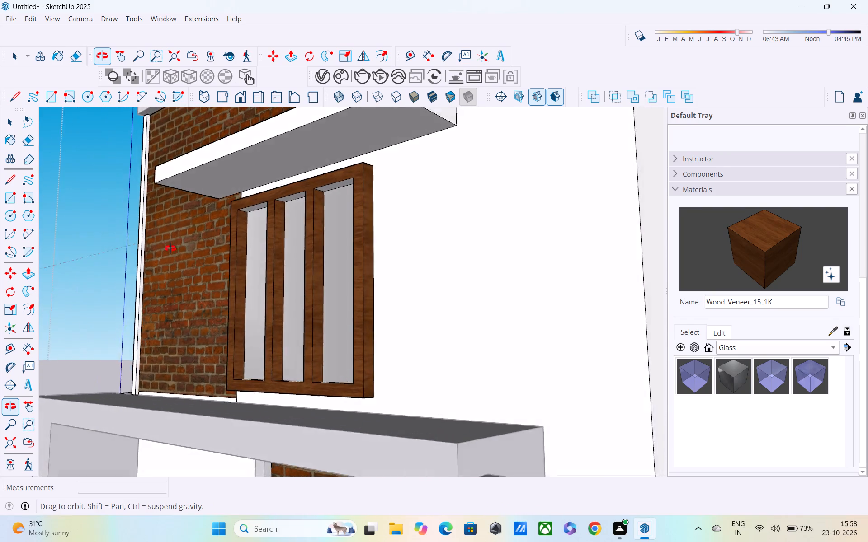
{"action": "middle_click_drag", "start_coordinate": [170, 248], "coordinate": [102, 264]}
{"action": "middle_click_drag", "start_coordinate": [258, 206], "coordinate": [266, 180]}
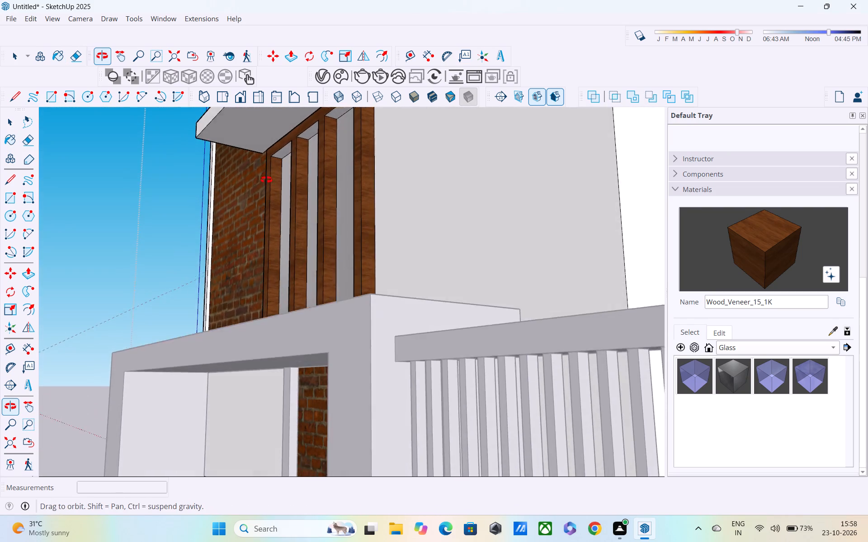
{"action": "middle_click_drag", "start_coordinate": [266, 180], "coordinate": [272, 220]}
{"action": "scroll", "coordinate": [289, 210], "scroll_direction": "up", "scroll_amount": 5}
{"action": "middle_click_drag", "start_coordinate": [300, 227], "coordinate": [356, 158]}
{"action": "left_click", "coordinate": [320, 233]}
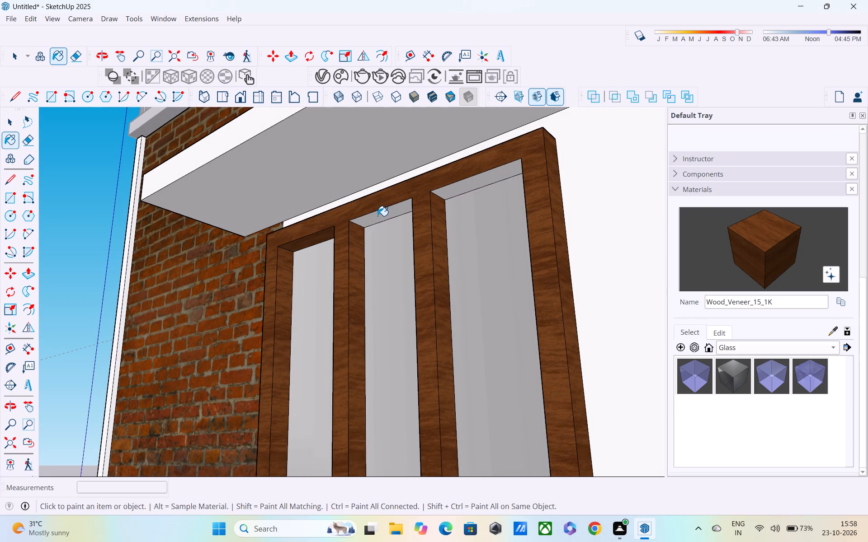
{"action": "left_click", "coordinate": [378, 215]}
{"action": "left_click", "coordinate": [468, 189]}
{"action": "middle_click_drag", "start_coordinate": [466, 190], "coordinate": [373, 221]}
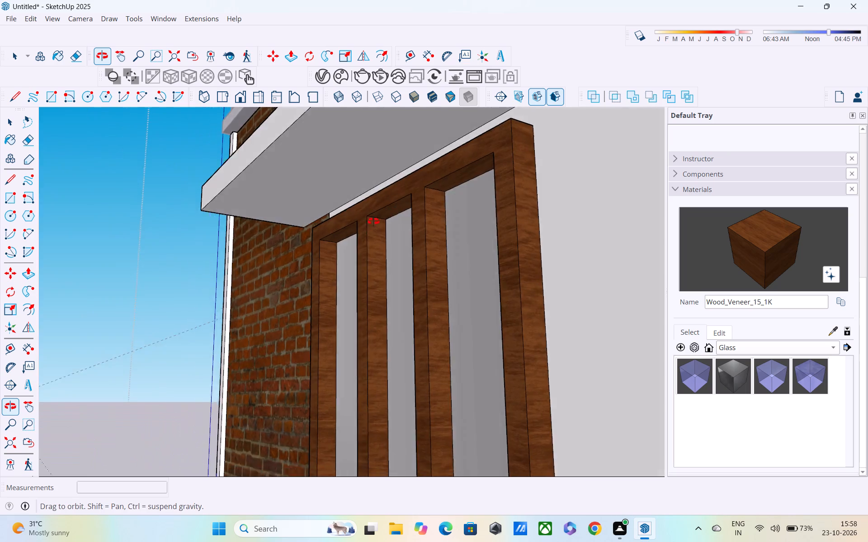
{"action": "middle_click_drag", "start_coordinate": [373, 221], "coordinate": [334, 251]}
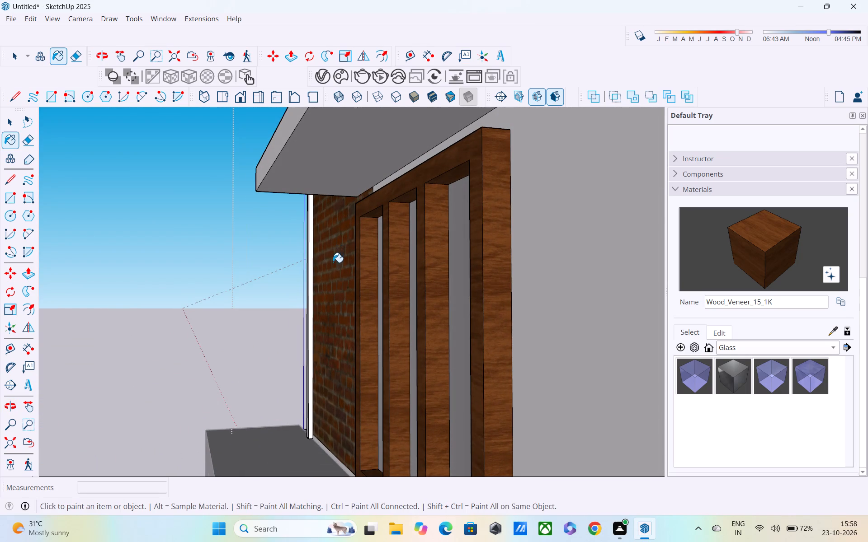
{"action": "scroll", "coordinate": [333, 265], "scroll_direction": "down", "scroll_amount": 11}
{"action": "middle_click_drag", "start_coordinate": [347, 304], "coordinate": [455, 291]}
{"action": "scroll", "coordinate": [467, 296], "scroll_direction": "down", "scroll_amount": 4}
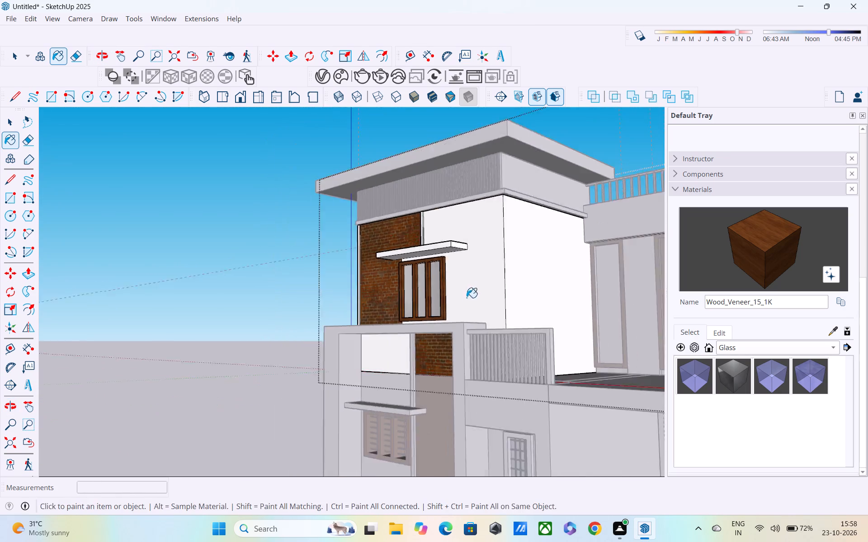
{"action": "scroll", "coordinate": [467, 298], "scroll_direction": "down", "scroll_amount": 2}
{"action": "scroll", "coordinate": [448, 341], "scroll_direction": "up", "scroll_amount": 1}
{"action": "middle_click_drag", "start_coordinate": [449, 338], "coordinate": [457, 315]}
{"action": "scroll", "coordinate": [457, 315], "scroll_direction": "up", "scroll_amount": 1}
{"action": "key", "text": "space"}
{"action": "left_click", "coordinate": [227, 311]}
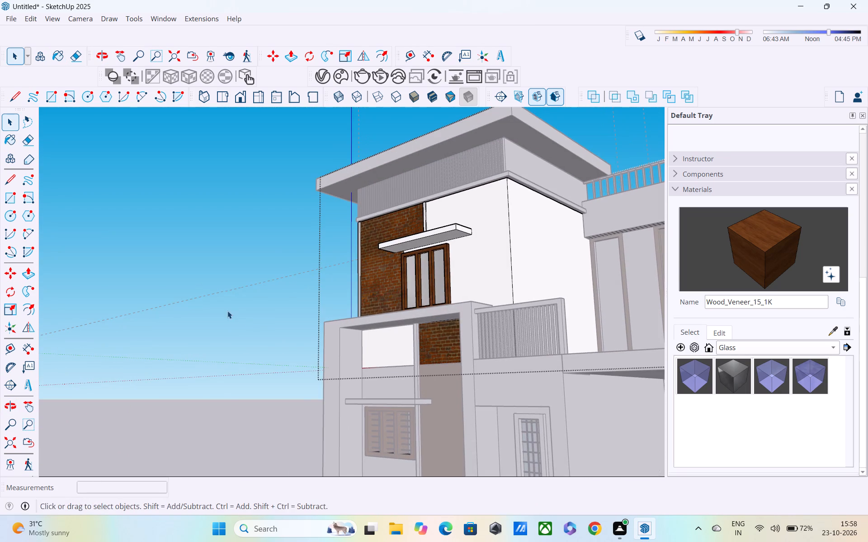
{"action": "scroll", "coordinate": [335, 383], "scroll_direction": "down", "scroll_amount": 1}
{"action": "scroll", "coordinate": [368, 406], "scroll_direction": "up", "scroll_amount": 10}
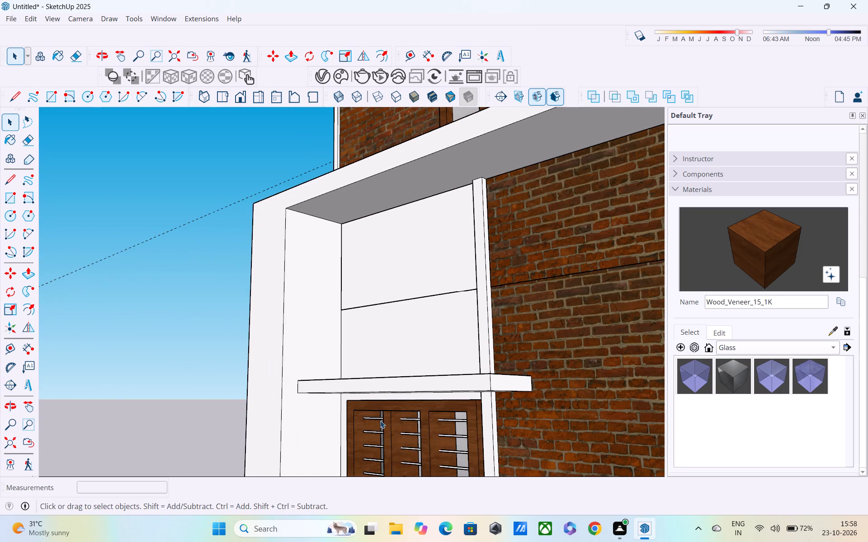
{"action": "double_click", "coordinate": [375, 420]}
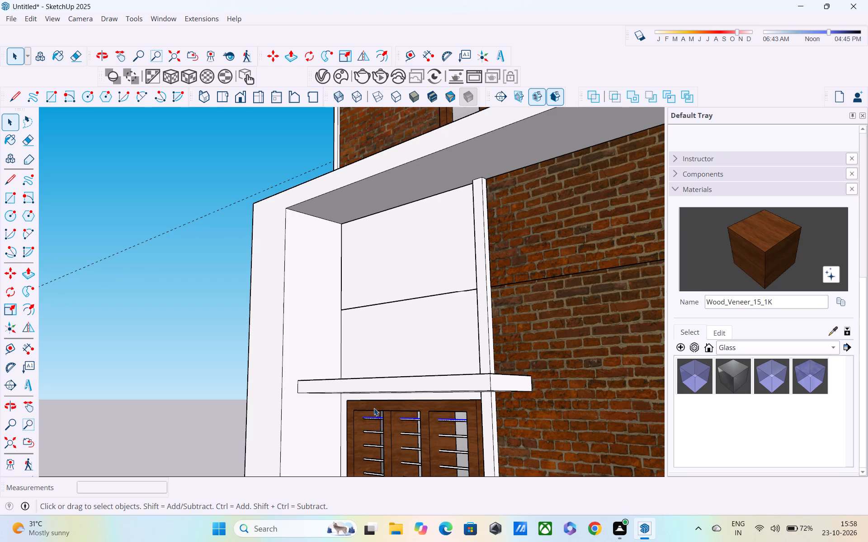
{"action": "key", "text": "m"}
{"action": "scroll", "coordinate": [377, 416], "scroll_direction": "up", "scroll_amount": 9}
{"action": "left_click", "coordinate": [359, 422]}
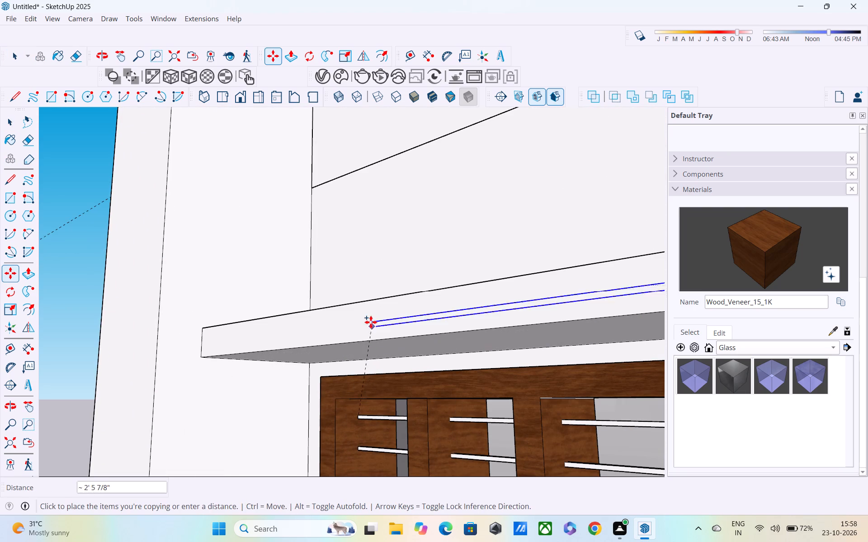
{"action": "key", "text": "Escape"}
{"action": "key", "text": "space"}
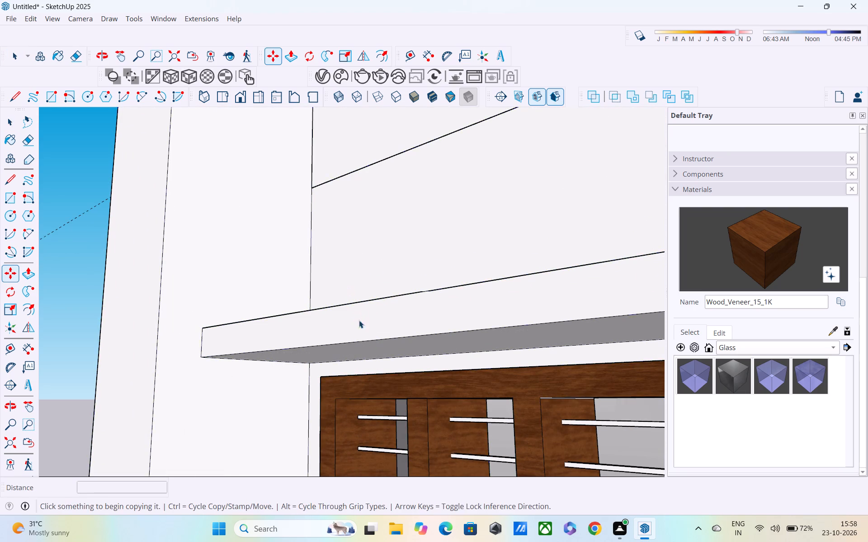
Copy the ground-floor window's top horizontal bar up to the inner side of the upper-floor window's first opening, near its top.
{"action": "scroll", "coordinate": [370, 426], "scroll_direction": "up", "scroll_amount": 3}
{"action": "triple_click", "coordinate": [372, 416]}
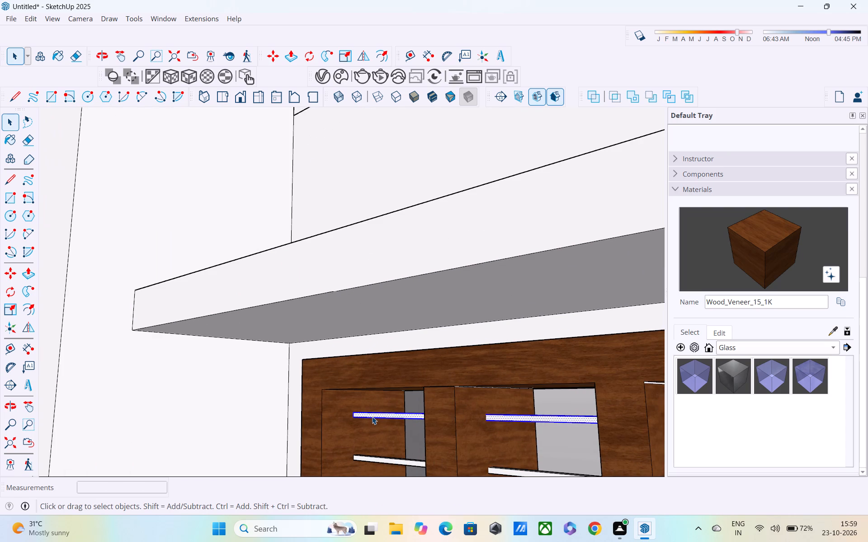
{"action": "left_click", "coordinate": [372, 416]}
{"action": "key", "text": "m"}
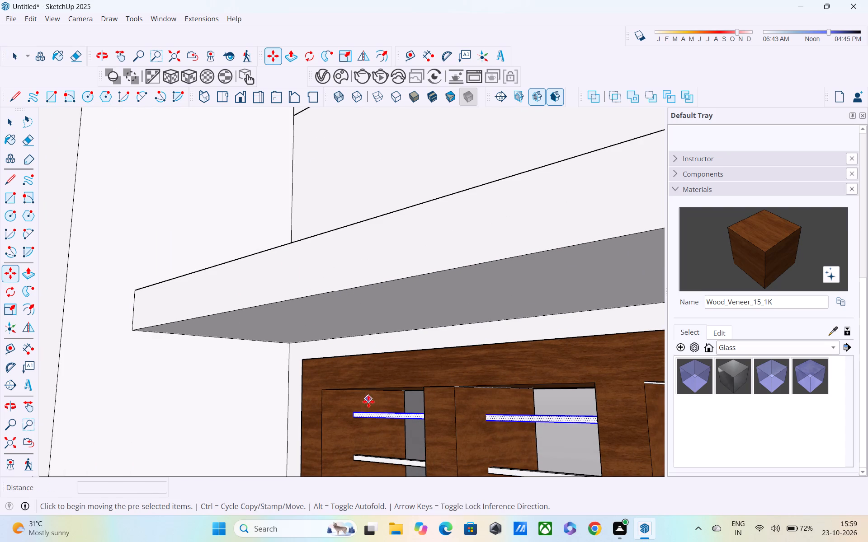
{"action": "left_click", "coordinate": [352, 418]}
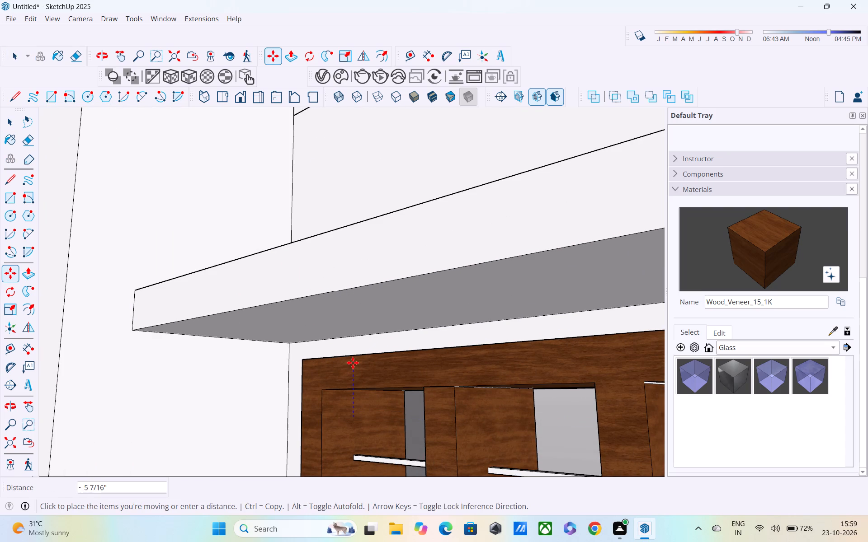
{"action": "scroll", "coordinate": [277, 320], "scroll_direction": "down", "scroll_amount": 4}
{"action": "scroll", "coordinate": [270, 248], "scroll_direction": "down", "scroll_amount": 2}
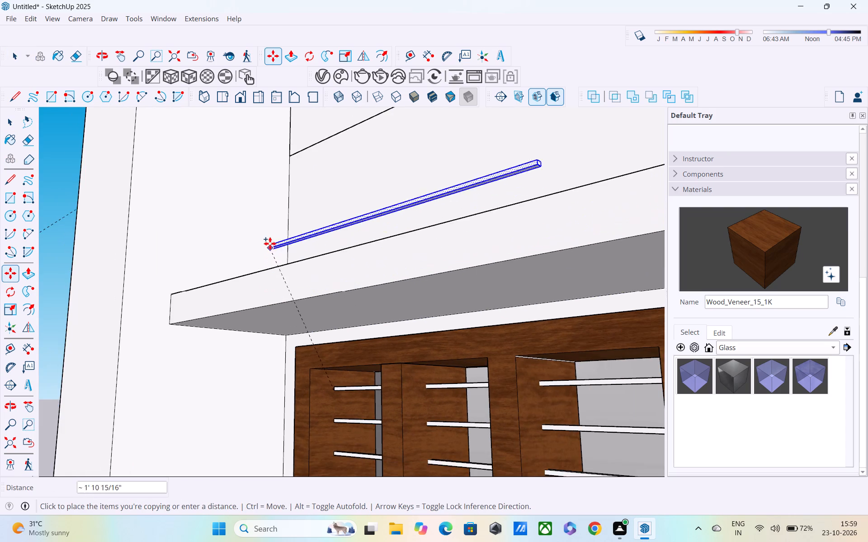
{"action": "scroll", "coordinate": [270, 243], "scroll_direction": "down", "scroll_amount": 3}
{"action": "middle_click_drag", "start_coordinate": [313, 220], "coordinate": [340, 527], "text": "shift"}
{"action": "middle_click_drag", "start_coordinate": [370, 356], "coordinate": [372, 363], "text": "shift"}
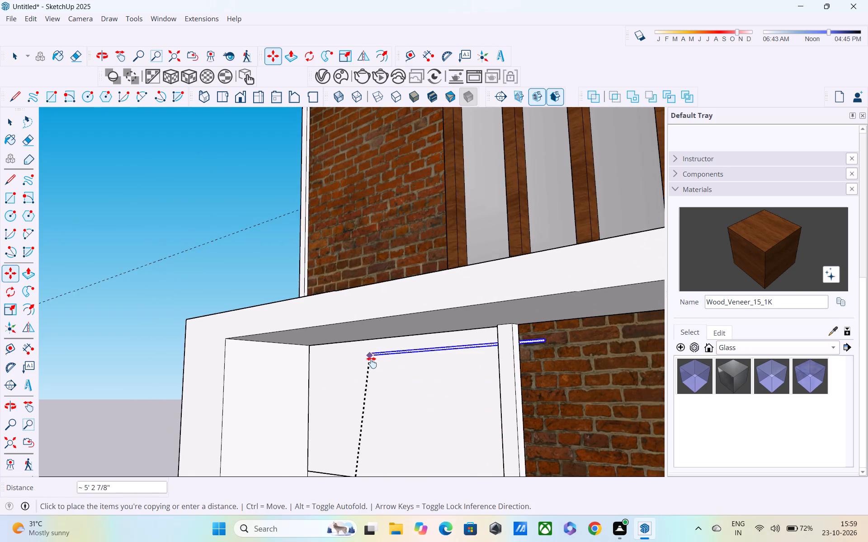
{"action": "middle_click_drag", "start_coordinate": [372, 363], "coordinate": [374, 523], "text": "shift"}
{"action": "scroll", "coordinate": [462, 270], "scroll_direction": "up", "scroll_amount": 3}
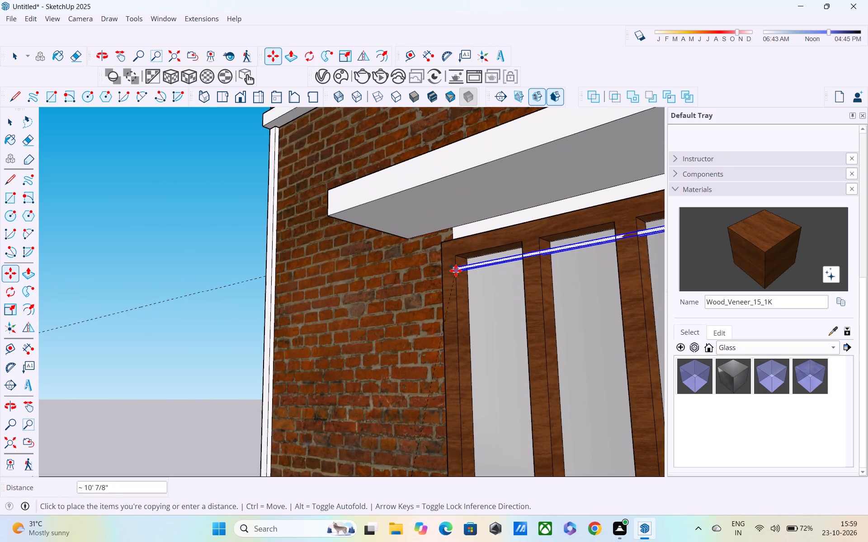
{"action": "scroll", "coordinate": [456, 271], "scroll_direction": "up", "scroll_amount": 4}
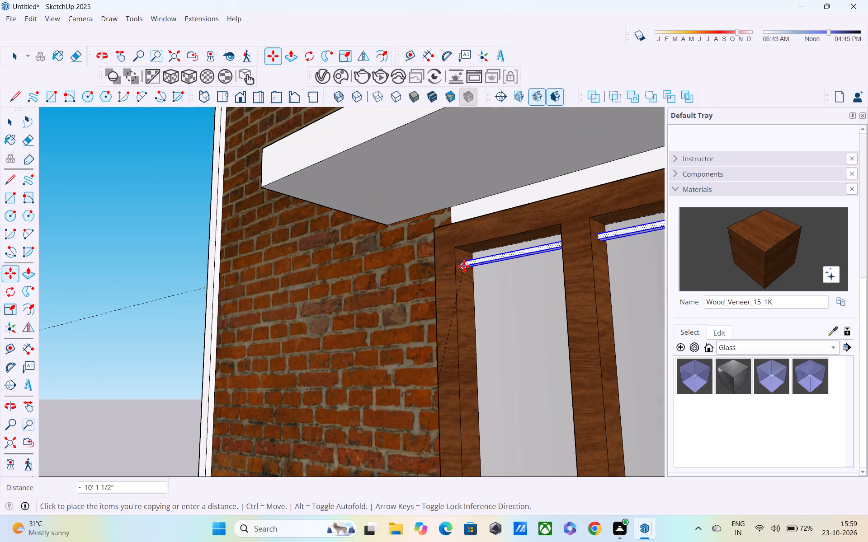
{"action": "left_click", "coordinate": [464, 266]}
Push the copied bar's protruding end back into the upper-floor window frame so it stops at the outer stile.
{"action": "scroll", "coordinate": [463, 266], "scroll_direction": "down", "scroll_amount": 4}
{"action": "middle_click_drag", "start_coordinate": [458, 278], "coordinate": [403, 297]}
{"action": "scroll", "coordinate": [403, 297], "scroll_direction": "down", "scroll_amount": 4}
{"action": "middle_click_drag", "start_coordinate": [421, 300], "coordinate": [420, 300], "text": "shift"}
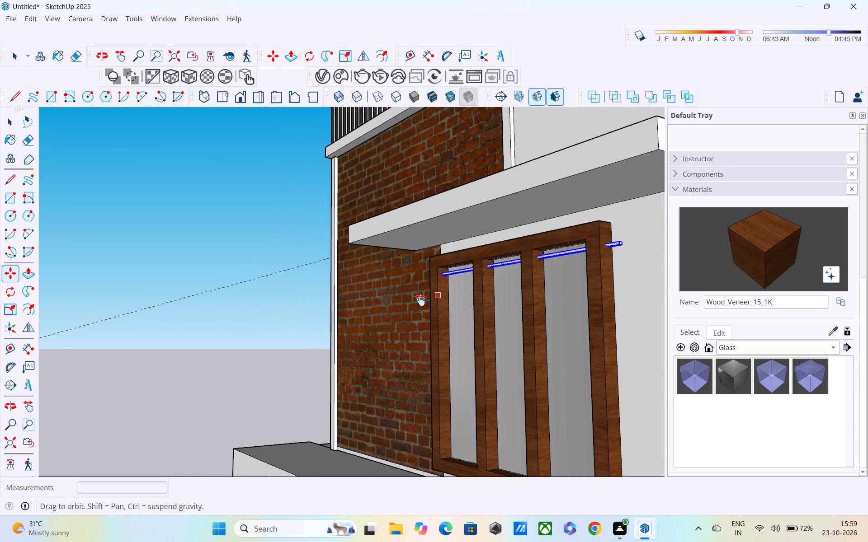
{"action": "middle_click_drag", "start_coordinate": [420, 300], "coordinate": [382, 297], "text": "shift"}
{"action": "scroll", "coordinate": [540, 244], "scroll_direction": "up", "scroll_amount": 3}
{"action": "key", "text": "space"}
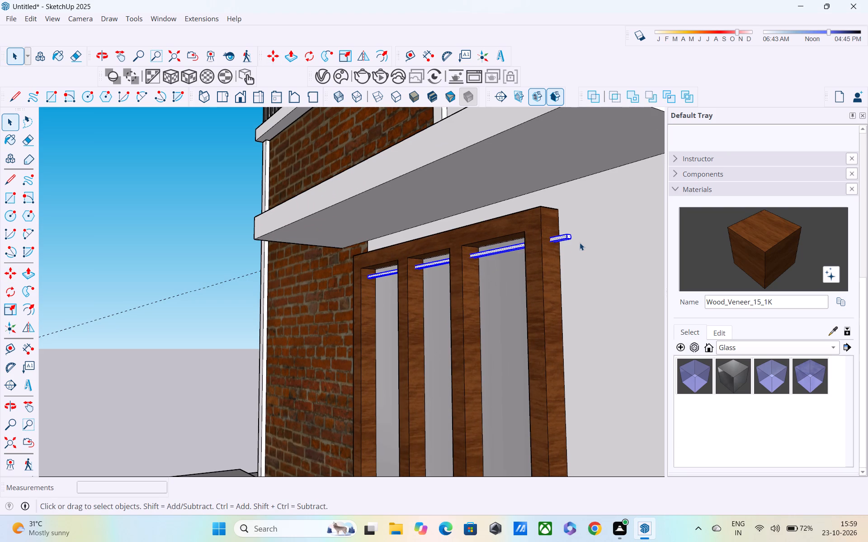
{"action": "double_click", "coordinate": [570, 235]}
{"action": "double_click", "coordinate": [568, 235]}
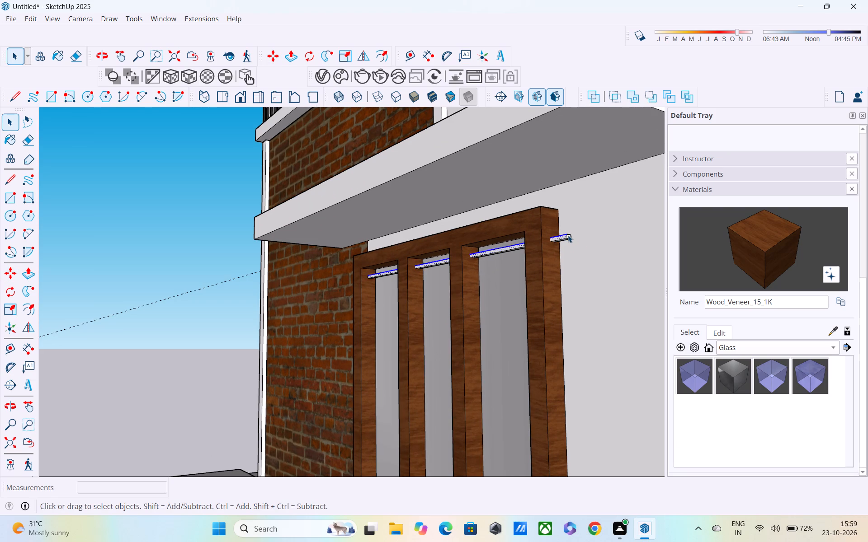
{"action": "left_click", "coordinate": [567, 235]}
{"action": "scroll", "coordinate": [569, 237], "scroll_direction": "up", "scroll_amount": 10}
{"action": "middle_click_drag", "start_coordinate": [562, 244], "coordinate": [423, 272]}
{"action": "key", "text": "p"}
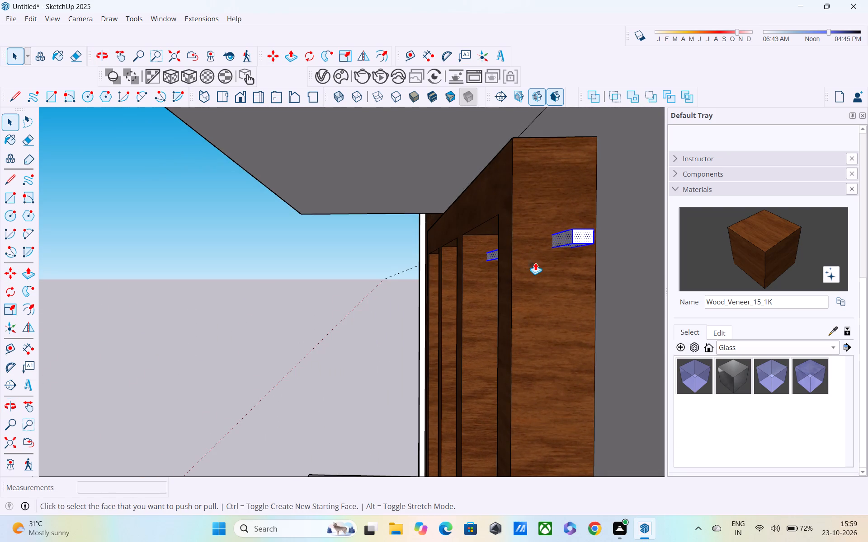
{"action": "left_click", "coordinate": [580, 234]}
{"action": "middle_click_drag", "start_coordinate": [554, 245], "coordinate": [712, 254]}
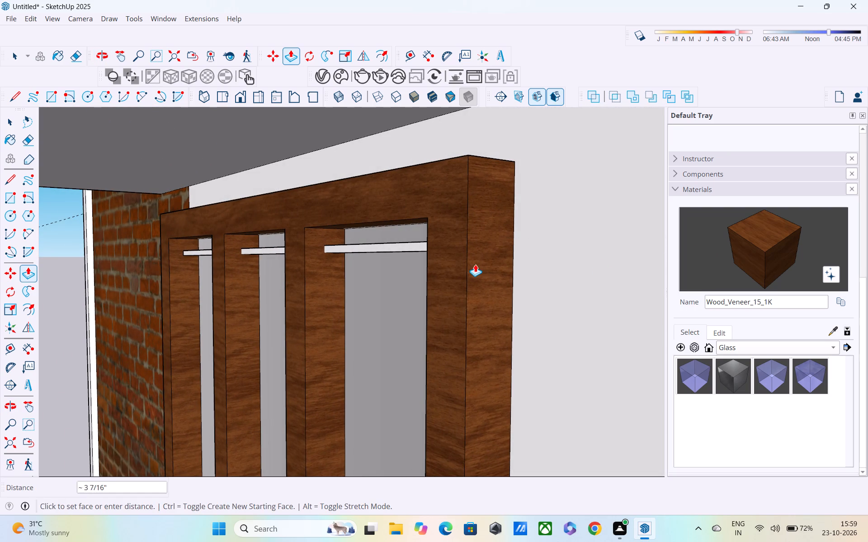
{"action": "left_click", "coordinate": [453, 257]}
Move the upper-floor window's horizontal bar down about 1 1/8" from the top of the openings.
{"action": "scroll", "coordinate": [461, 259], "scroll_direction": "down", "scroll_amount": 1}
{"action": "middle_click_drag", "start_coordinate": [500, 261], "coordinate": [555, 260]}
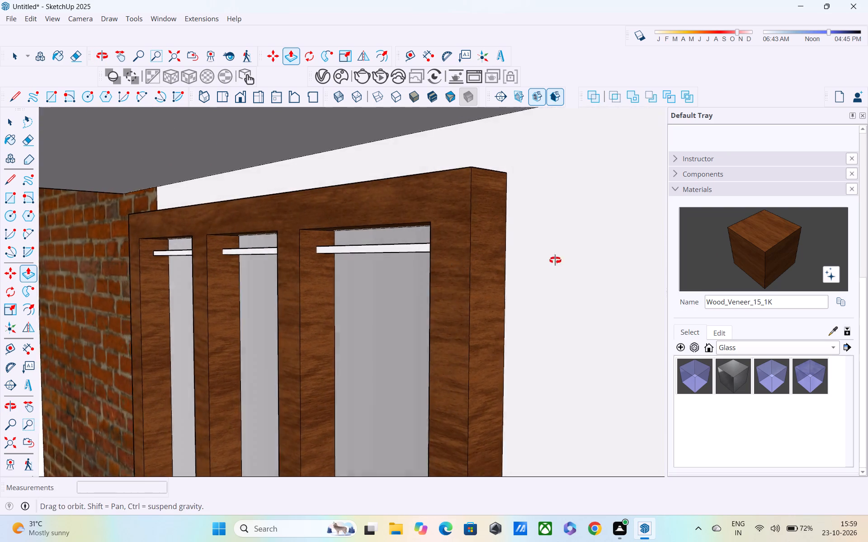
{"action": "middle_click_drag", "start_coordinate": [555, 260], "coordinate": [597, 254]}
{"action": "scroll", "coordinate": [534, 257], "scroll_direction": "down", "scroll_amount": 4}
{"action": "key", "text": "space"}
{"action": "triple_click", "coordinate": [441, 256]}
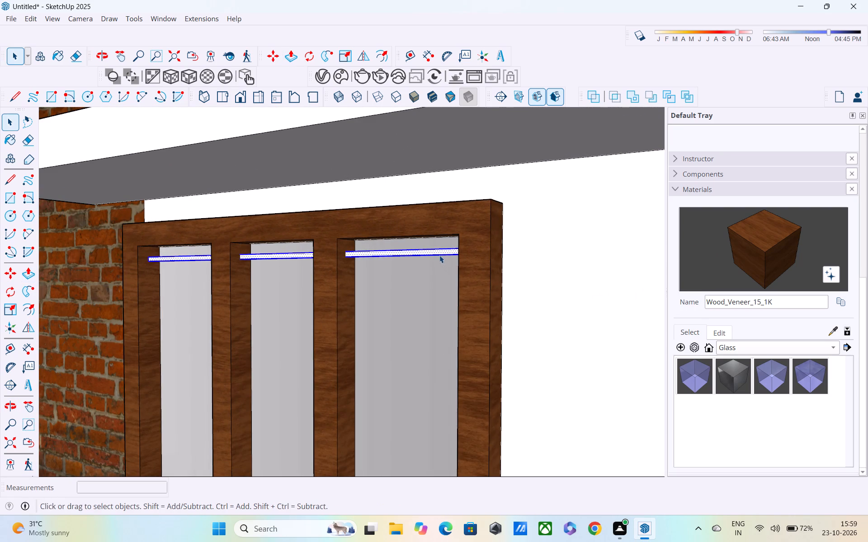
{"action": "key", "text": "m"}
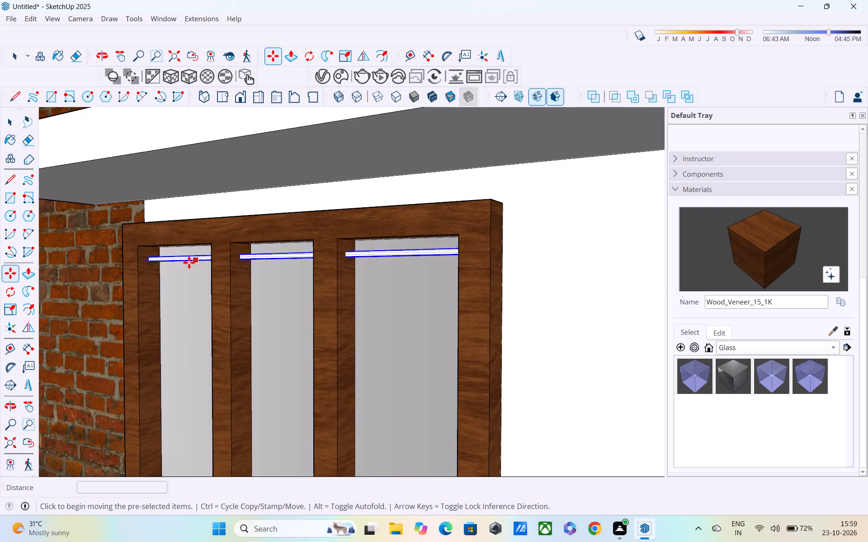
{"action": "scroll", "coordinate": [176, 261], "scroll_direction": "up", "scroll_amount": 1}
{"action": "left_click", "coordinate": [147, 260]}
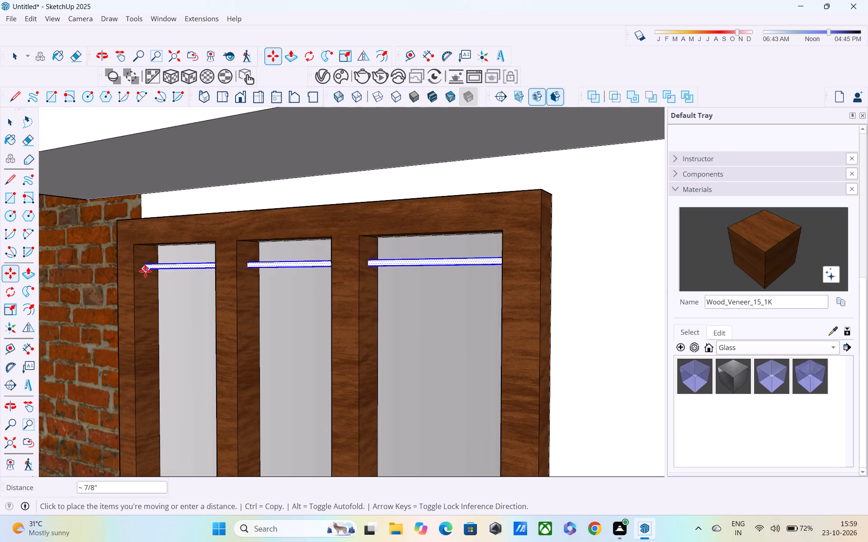
{"action": "left_click", "coordinate": [146, 272]}
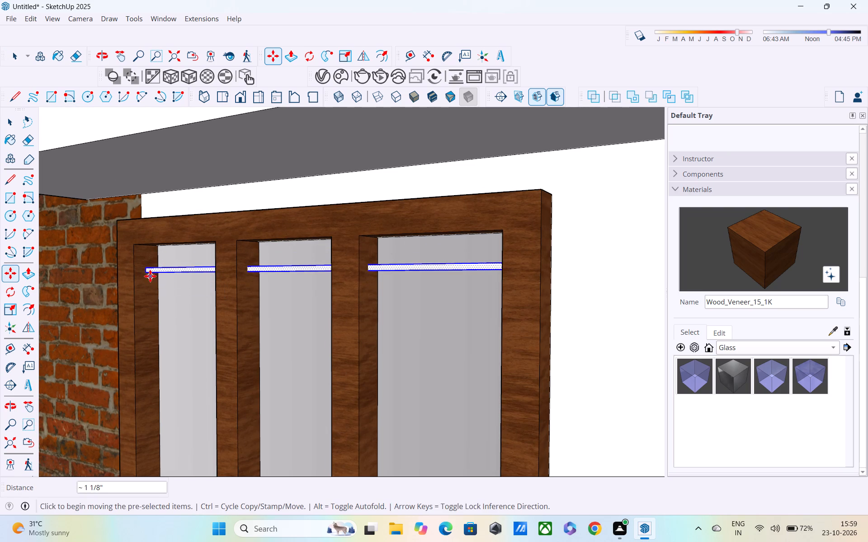
Copy the bar about 2' 10 13/16" down to near the bottom of the upper-floor window openings, dividing the distance into 6 equal spaces.
{"action": "left_click", "coordinate": [147, 272]}
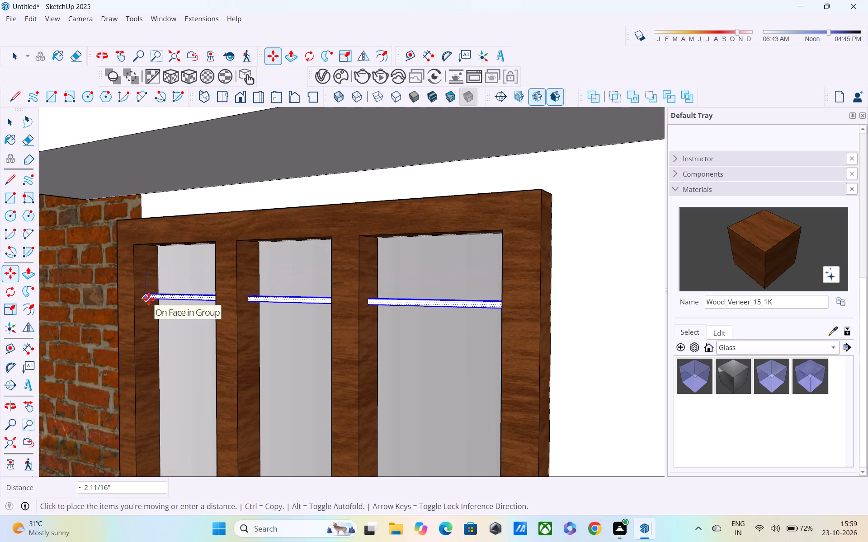
{"action": "middle_click_drag", "start_coordinate": [150, 301], "coordinate": [202, 199], "text": "shift"}
{"action": "scroll", "coordinate": [203, 202], "scroll_direction": "down", "scroll_amount": 3}
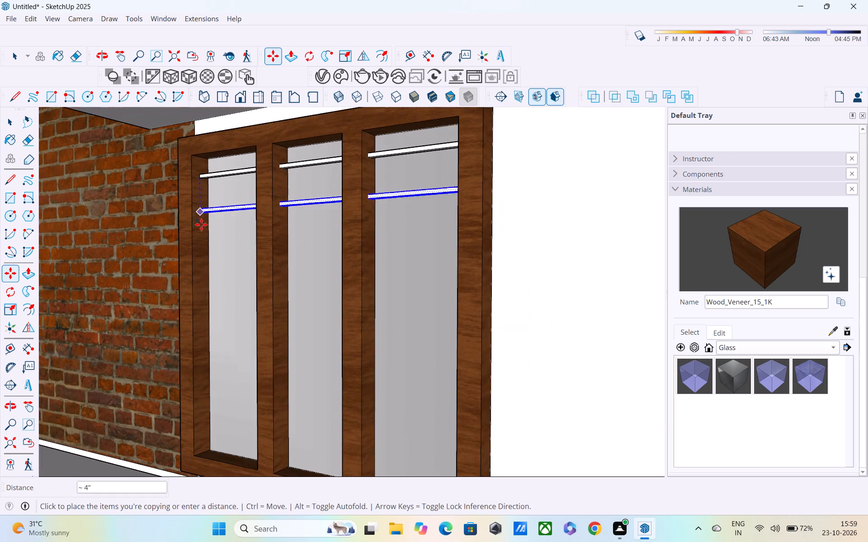
{"action": "middle_click_drag", "start_coordinate": [200, 233], "coordinate": [212, 162], "text": "shift"}
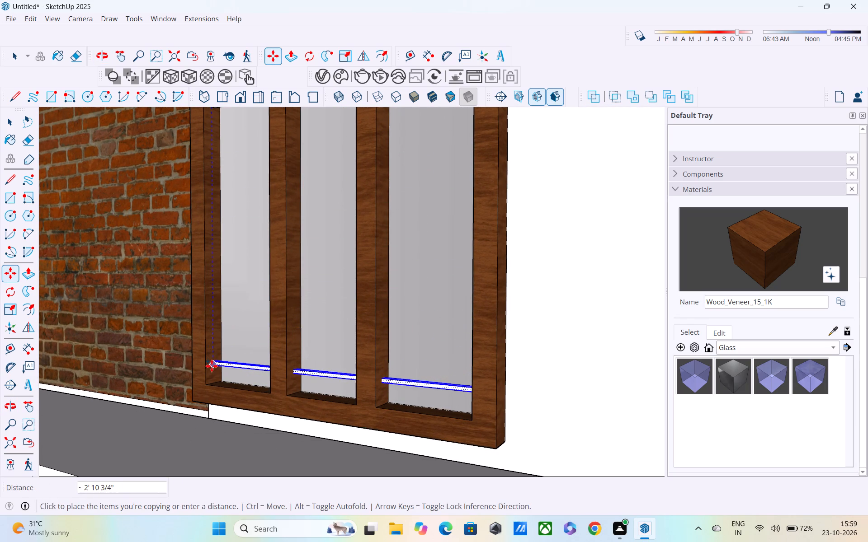
{"action": "left_click", "coordinate": [210, 366]}
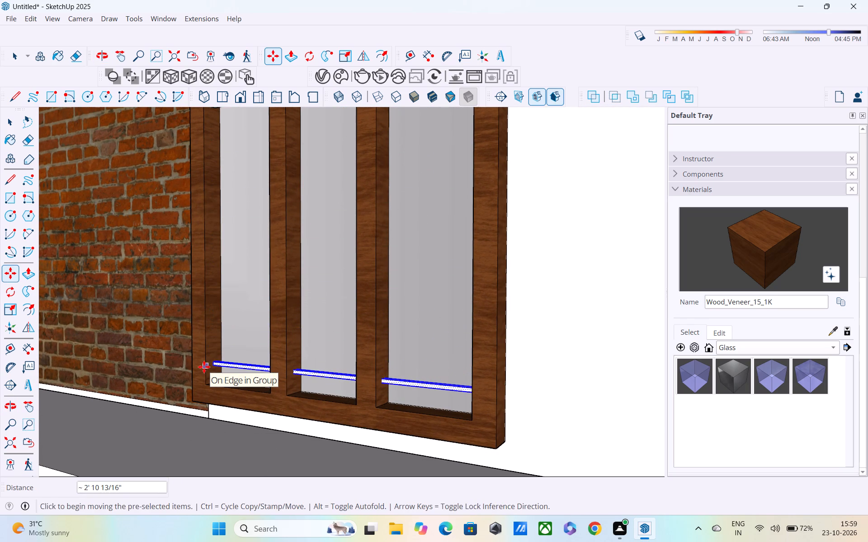
{"action": "key", "text": "slash"}
{"action": "key", "text": "6"}
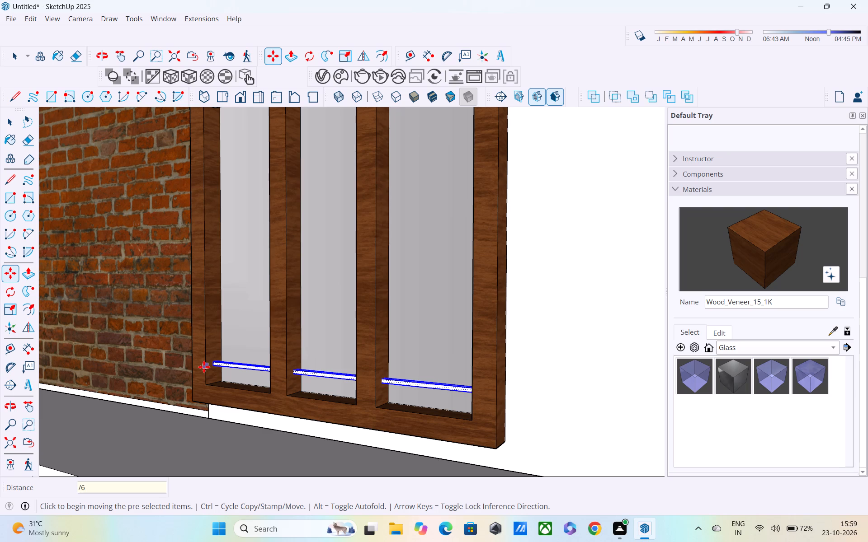
{"action": "key", "text": "Return"}
Change the bar array in the upper-floor window to 8 equal spaces, and leave the wall group.
{"action": "scroll", "coordinate": [347, 320], "scroll_direction": "down", "scroll_amount": 8}
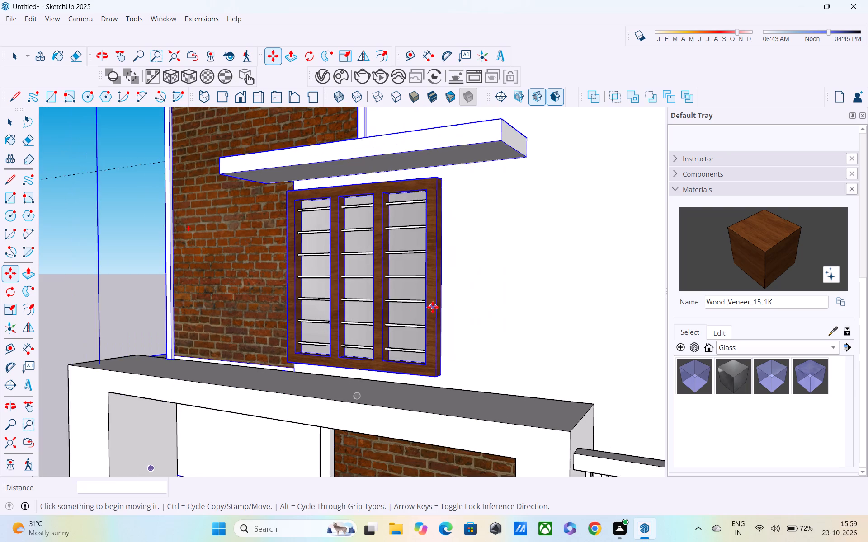
{"action": "scroll", "coordinate": [433, 382], "scroll_direction": "down", "scroll_amount": 3}
{"action": "scroll", "coordinate": [438, 510], "scroll_direction": "down", "scroll_amount": 4}
{"action": "middle_click_drag", "start_coordinate": [427, 350], "coordinate": [425, 347]}
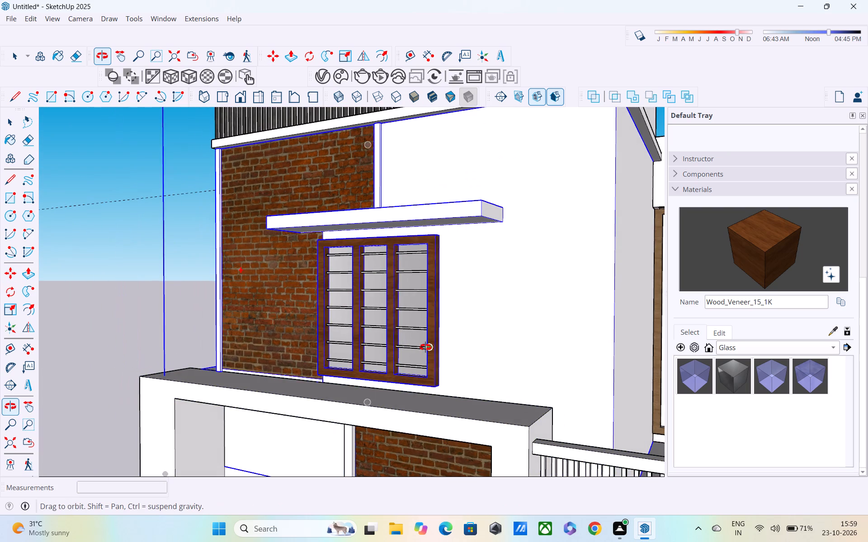
{"action": "middle_click_drag", "start_coordinate": [425, 347], "coordinate": [431, 282]}
{"action": "key", "text": "slash"}
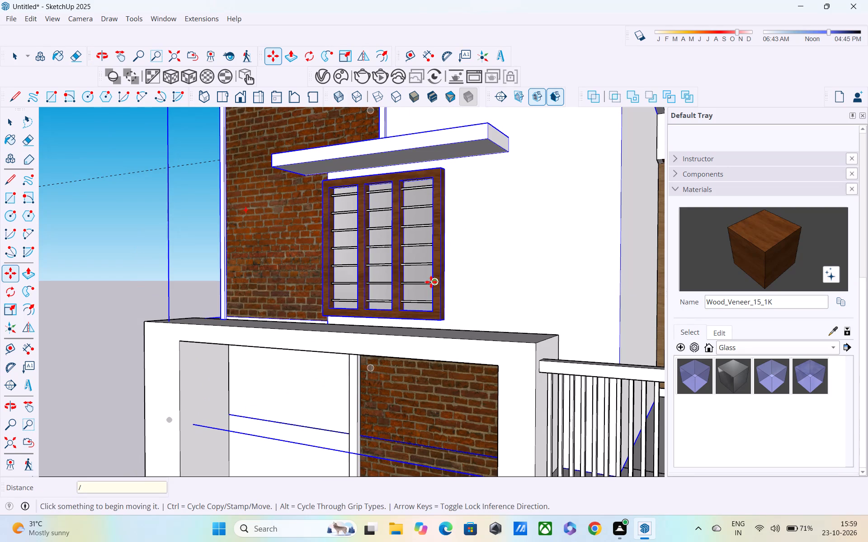
{"action": "key", "text": "8"}
{"action": "key", "text": "Return"}
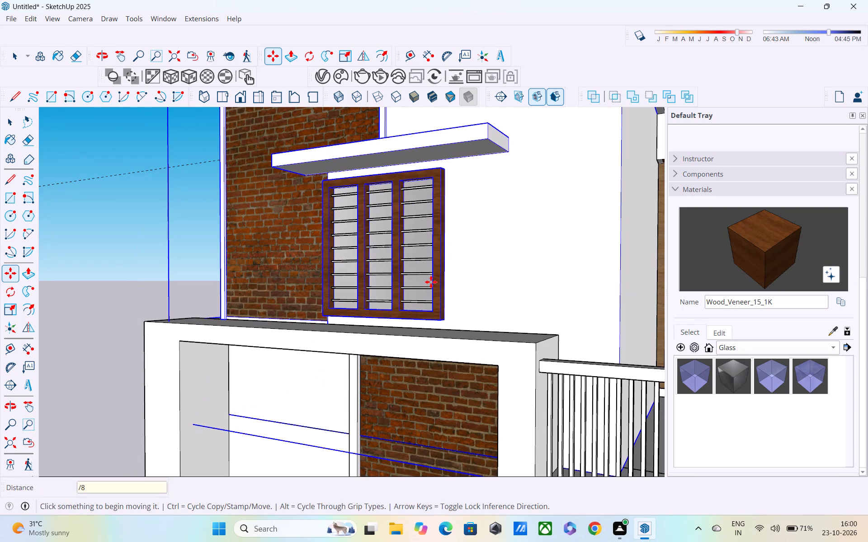
{"action": "key", "text": "space"}
{"action": "left_click", "coordinate": [175, 171]}
Examine the barred upper-floor window and the whole front facade from several angles.
{"action": "middle_click_drag", "start_coordinate": [173, 203], "coordinate": [204, 206]}
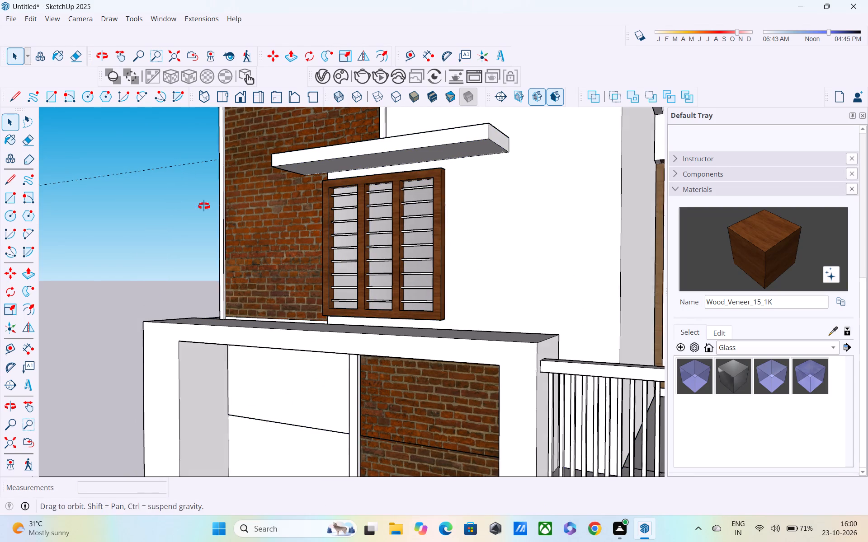
{"action": "middle_click_drag", "start_coordinate": [204, 206], "coordinate": [304, 235]}
{"action": "scroll", "coordinate": [304, 235], "scroll_direction": "down", "scroll_amount": 11}
{"action": "middle_click_drag", "start_coordinate": [313, 334], "coordinate": [306, 284]}
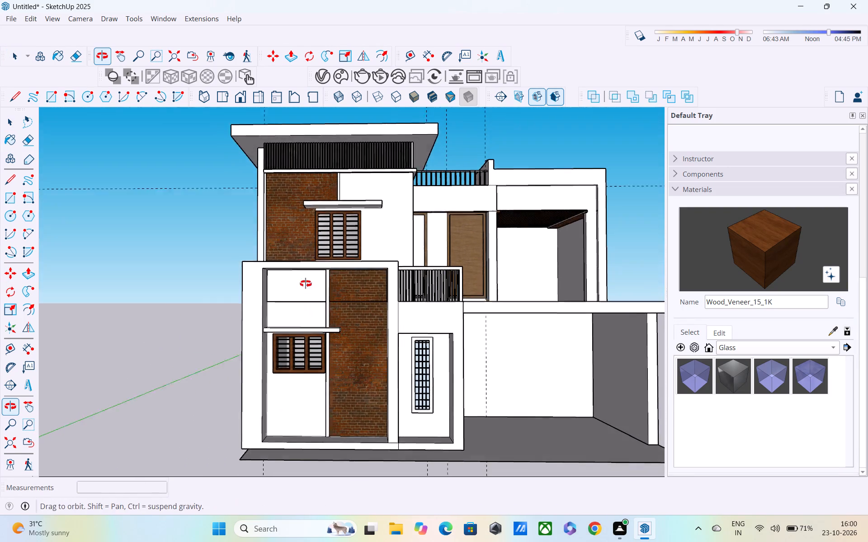
{"action": "middle_click_drag", "start_coordinate": [306, 284], "coordinate": [305, 274]}
{"action": "scroll", "coordinate": [332, 219], "scroll_direction": "up", "scroll_amount": 4}
{"action": "middle_click_drag", "start_coordinate": [335, 211], "coordinate": [229, 257]}
{"action": "scroll", "coordinate": [229, 257], "scroll_direction": "down", "scroll_amount": 1}
{"action": "scroll", "coordinate": [279, 228], "scroll_direction": "up", "scroll_amount": 1}
{"action": "scroll", "coordinate": [320, 217], "scroll_direction": "up", "scroll_amount": 3}
{"action": "middle_click_drag", "start_coordinate": [321, 216], "coordinate": [345, 192]}
{"action": "scroll", "coordinate": [345, 192], "scroll_direction": "up", "scroll_amount": 2}
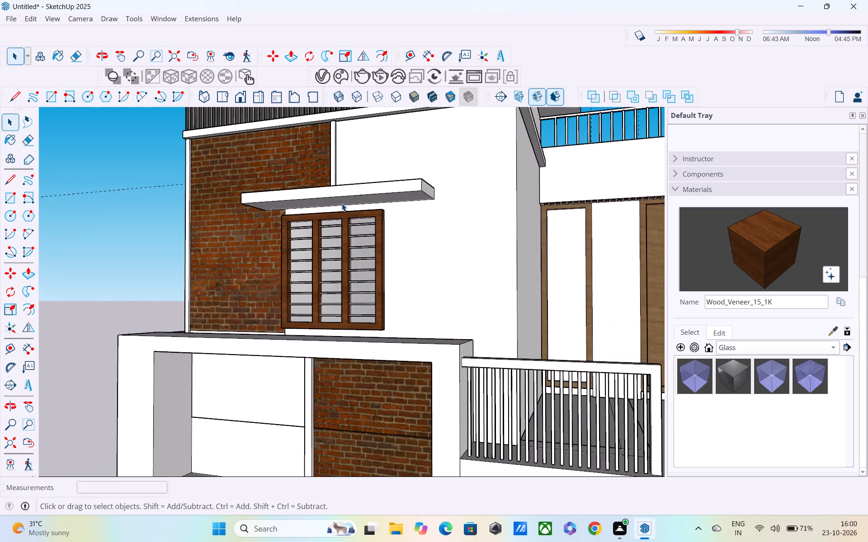
{"action": "scroll", "coordinate": [335, 215], "scroll_direction": "up", "scroll_amount": 2}
{"action": "middle_click_drag", "start_coordinate": [335, 215], "coordinate": [367, 296]}
{"action": "scroll", "coordinate": [283, 279], "scroll_direction": "up", "scroll_amount": 1}
{"action": "scroll", "coordinate": [268, 272], "scroll_direction": "down", "scroll_amount": 4}
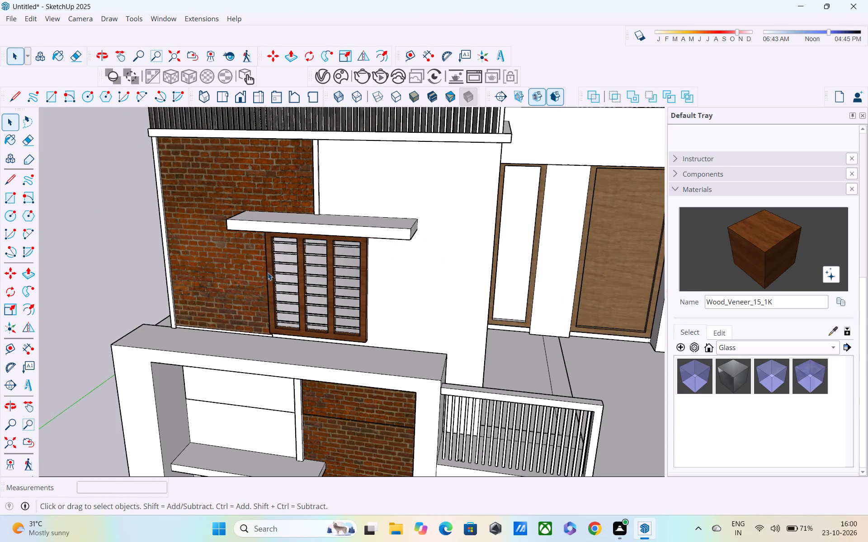
{"action": "left_click", "coordinate": [125, 175]}
{"action": "scroll", "coordinate": [127, 158], "scroll_direction": "down", "scroll_amount": 8}
{"action": "middle_click_drag", "start_coordinate": [147, 141], "coordinate": [208, 141]}
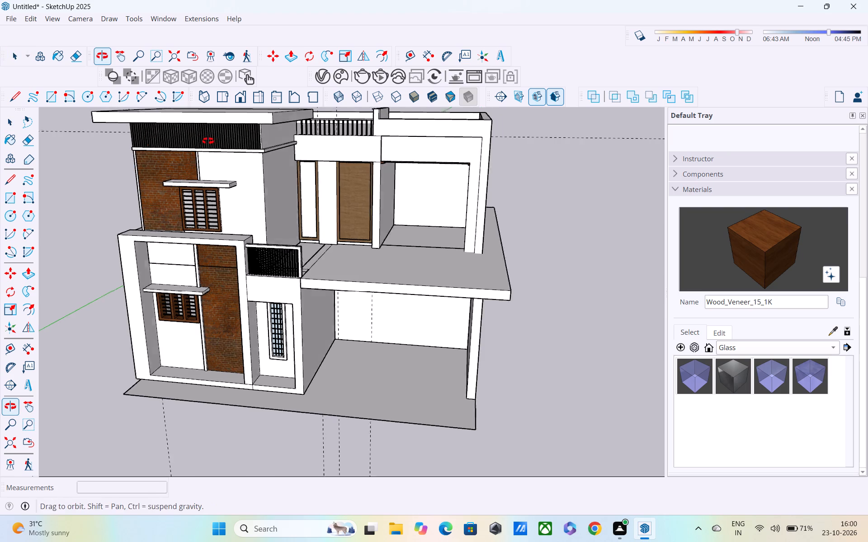
{"action": "middle_click_drag", "start_coordinate": [208, 141], "coordinate": [222, 139]}
{"action": "scroll", "coordinate": [232, 121], "scroll_direction": "down", "scroll_amount": 3}
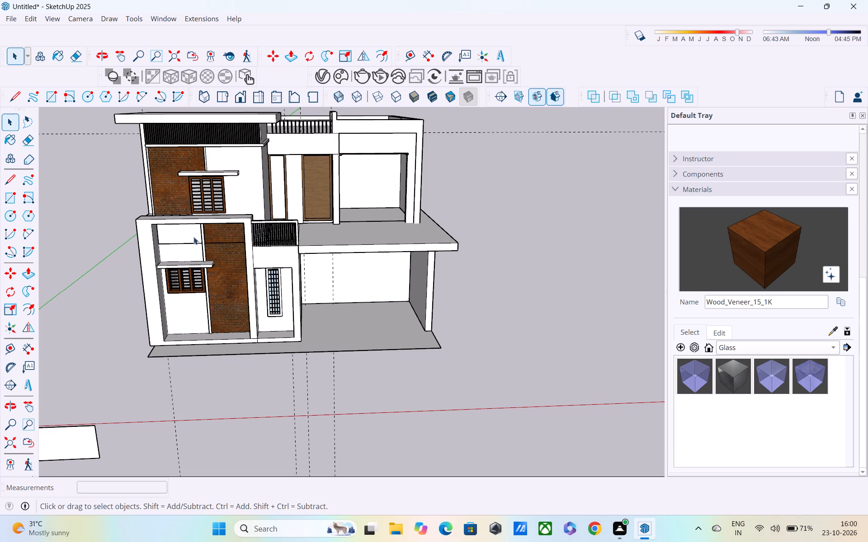
Open the group with the narrow window beside the upper-floor door, and copy the window panel's top edge down about 1' 4".
{"action": "scroll", "coordinate": [297, 168], "scroll_direction": "up", "scroll_amount": 1}
{"action": "scroll", "coordinate": [263, 198], "scroll_direction": "up", "scroll_amount": 6}
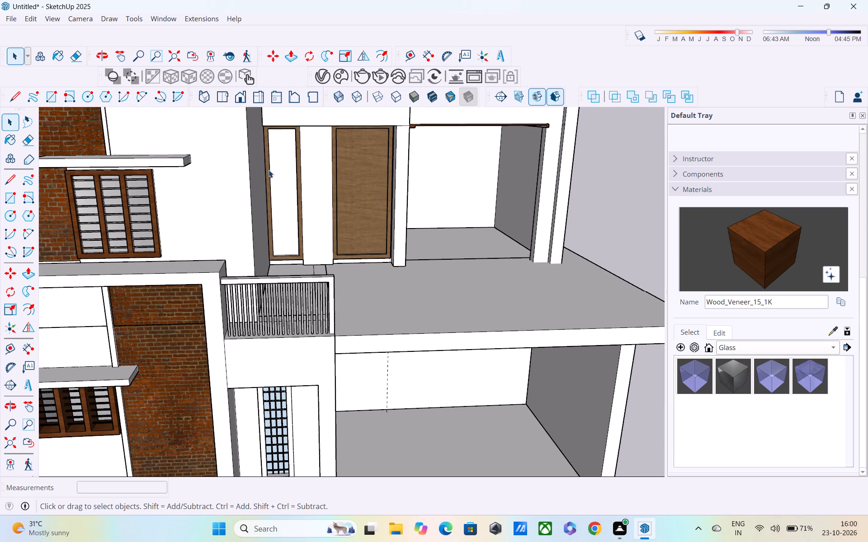
{"action": "scroll", "coordinate": [292, 181], "scroll_direction": "up", "scroll_amount": 2}
{"action": "middle_click_drag", "start_coordinate": [292, 171], "coordinate": [289, 146]}
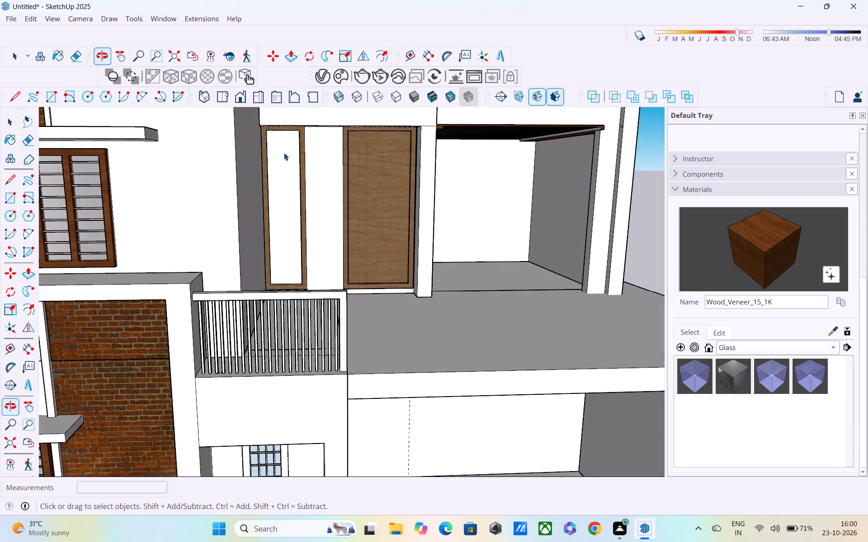
{"action": "scroll", "coordinate": [283, 155], "scroll_direction": "up", "scroll_amount": 6}
{"action": "middle_click_drag", "start_coordinate": [279, 163], "coordinate": [278, 150]}
{"action": "scroll", "coordinate": [285, 272], "scroll_direction": "up", "scroll_amount": 2}
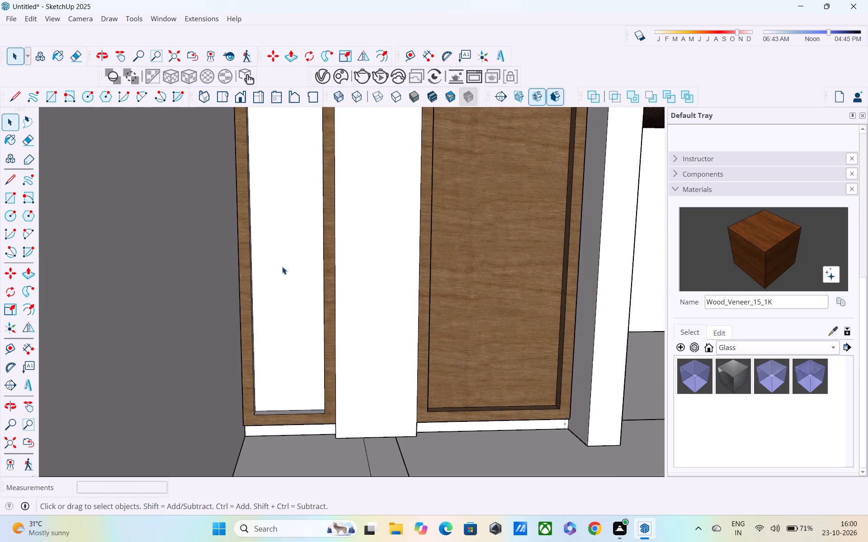
{"action": "middle_click_drag", "start_coordinate": [277, 257], "coordinate": [276, 361], "text": "shift"}
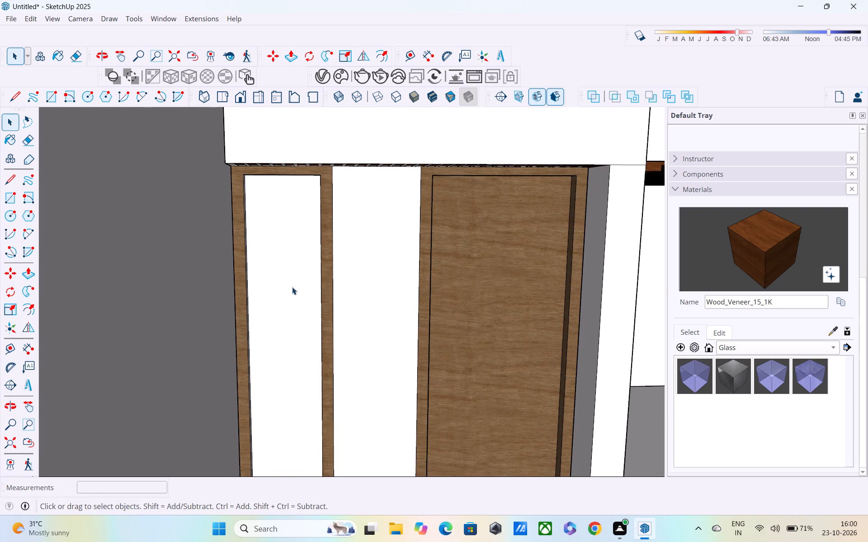
{"action": "middle_click_drag", "start_coordinate": [298, 243], "coordinate": [290, 174]}
{"action": "scroll", "coordinate": [278, 192], "scroll_direction": "up", "scroll_amount": 4}
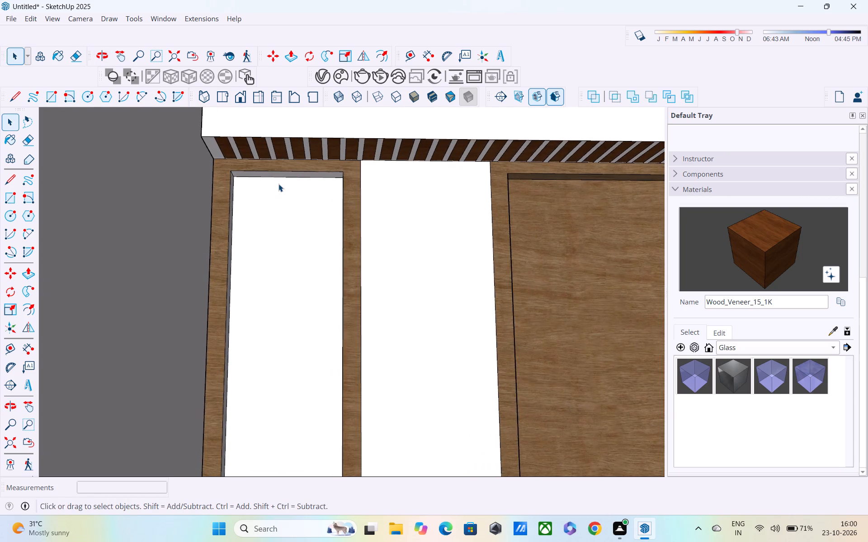
{"action": "scroll", "coordinate": [278, 184], "scroll_direction": "up", "scroll_amount": 2}
{"action": "left_click", "coordinate": [280, 181]}
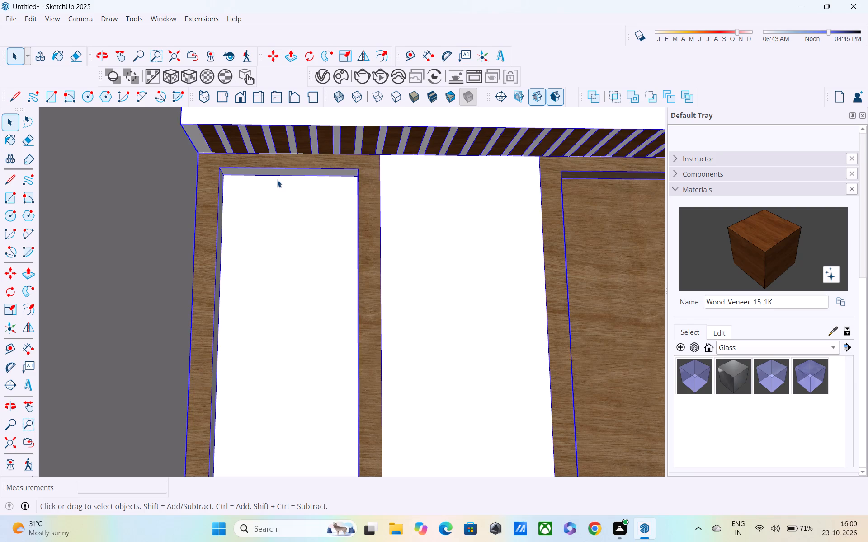
{"action": "double_click", "coordinate": [277, 180]}
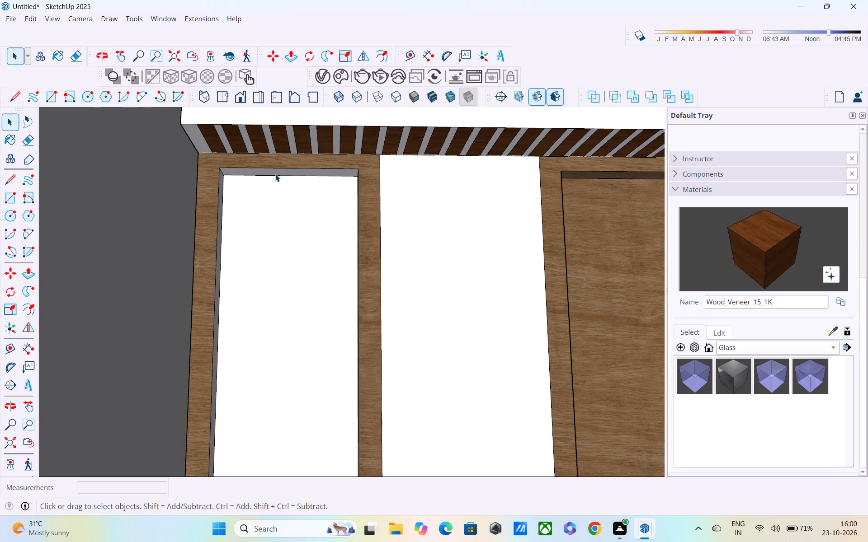
{"action": "left_click", "coordinate": [275, 176]}
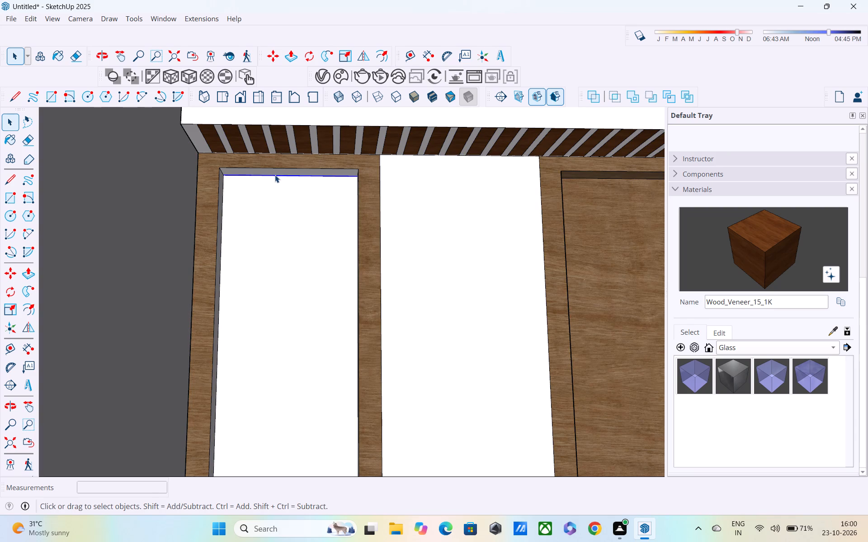
{"action": "key", "text": "m"}
{"action": "left_click", "coordinate": [224, 177]}
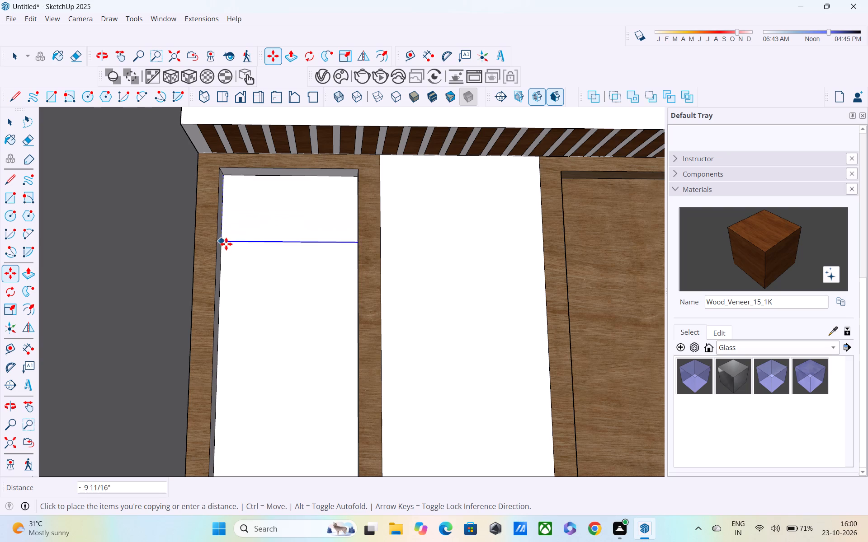
{"action": "left_click", "coordinate": [222, 285]}
{"action": "left_click", "coordinate": [222, 285]}
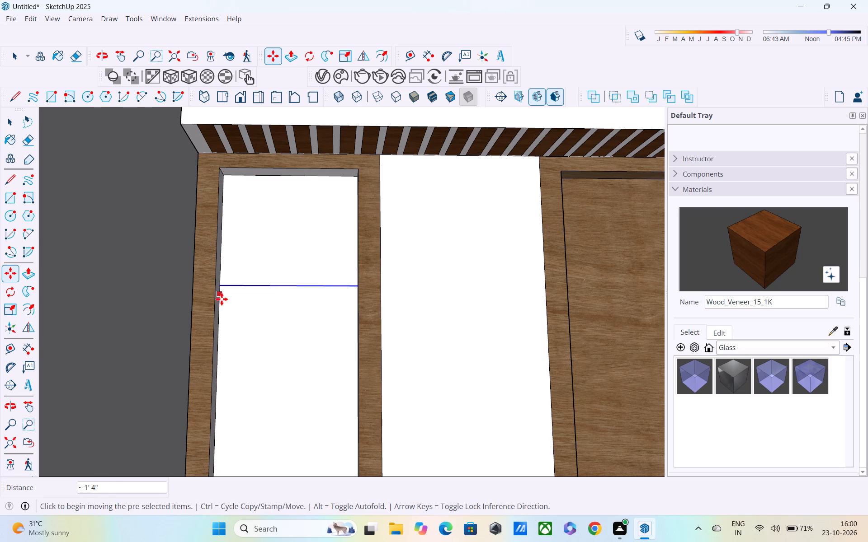
Copy the new horizontal edge on the narrow window panel 2" further down to outline a crossbar strip.
{"action": "left_click", "coordinate": [218, 284]}
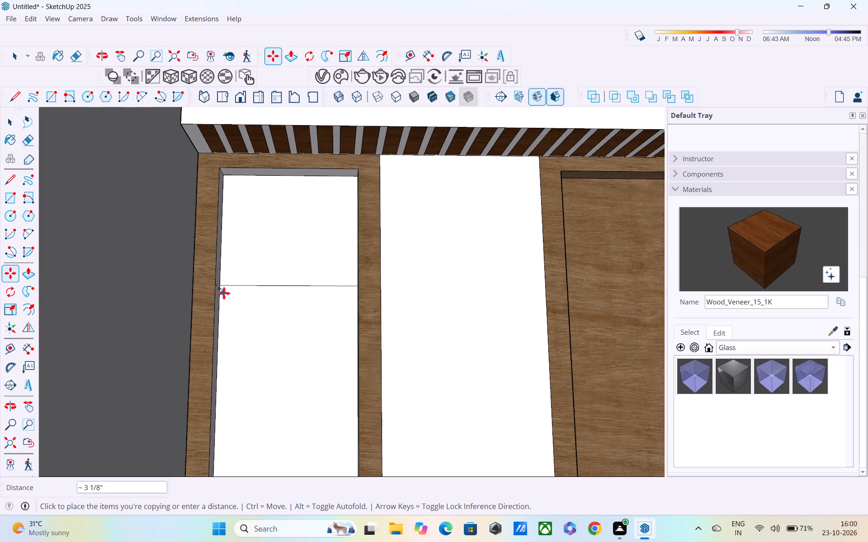
{"action": "middle_click_drag", "start_coordinate": [224, 299], "coordinate": [81, 354]}
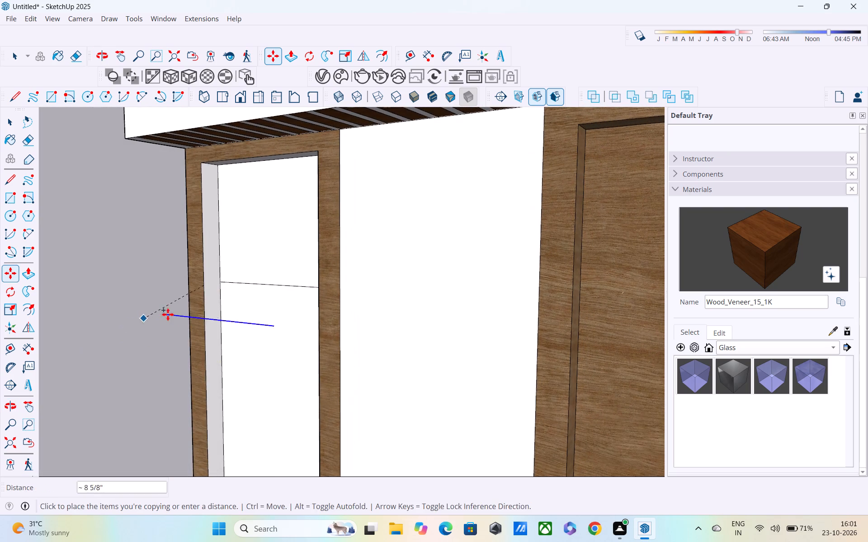
{"action": "left_click", "coordinate": [208, 296]}
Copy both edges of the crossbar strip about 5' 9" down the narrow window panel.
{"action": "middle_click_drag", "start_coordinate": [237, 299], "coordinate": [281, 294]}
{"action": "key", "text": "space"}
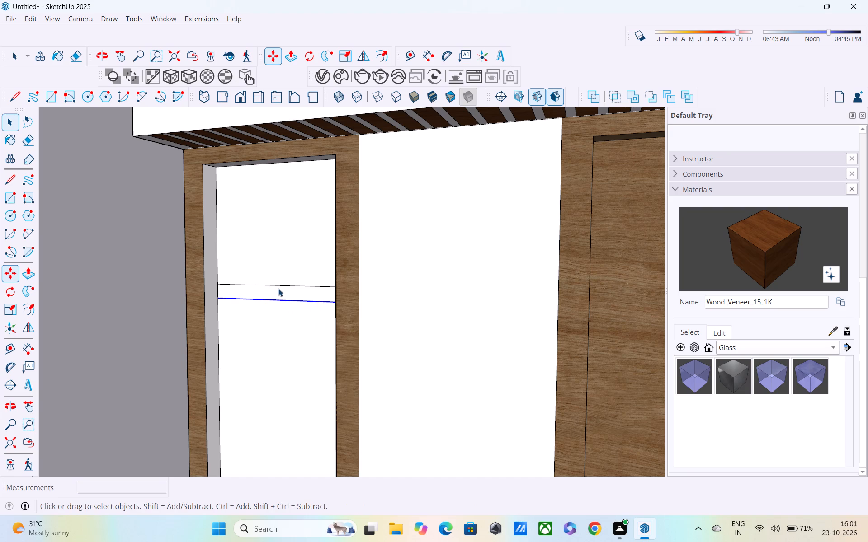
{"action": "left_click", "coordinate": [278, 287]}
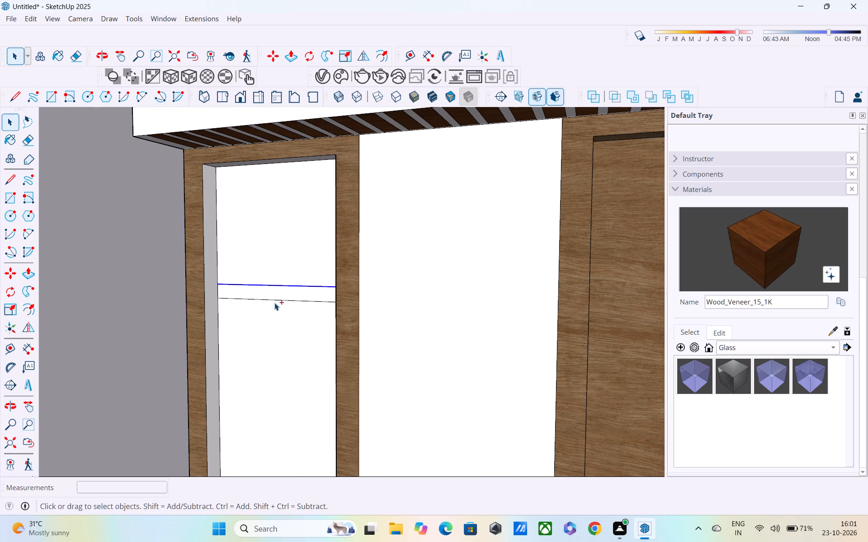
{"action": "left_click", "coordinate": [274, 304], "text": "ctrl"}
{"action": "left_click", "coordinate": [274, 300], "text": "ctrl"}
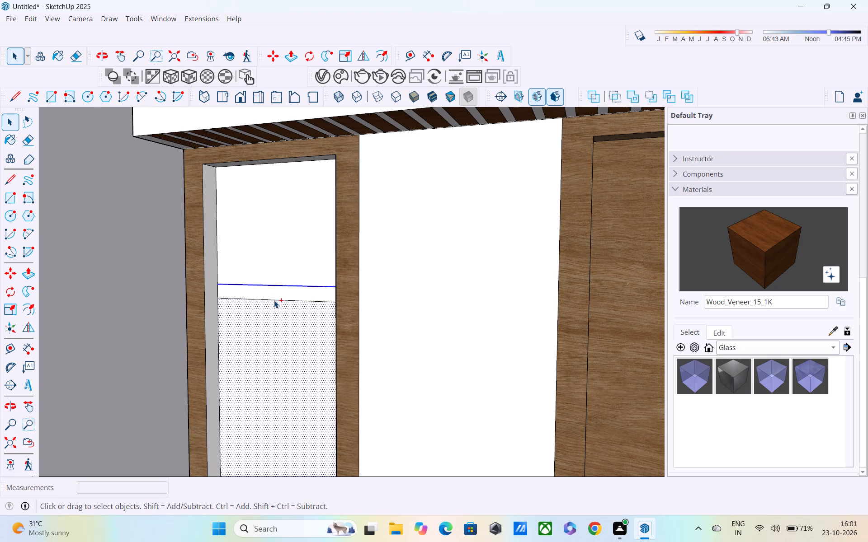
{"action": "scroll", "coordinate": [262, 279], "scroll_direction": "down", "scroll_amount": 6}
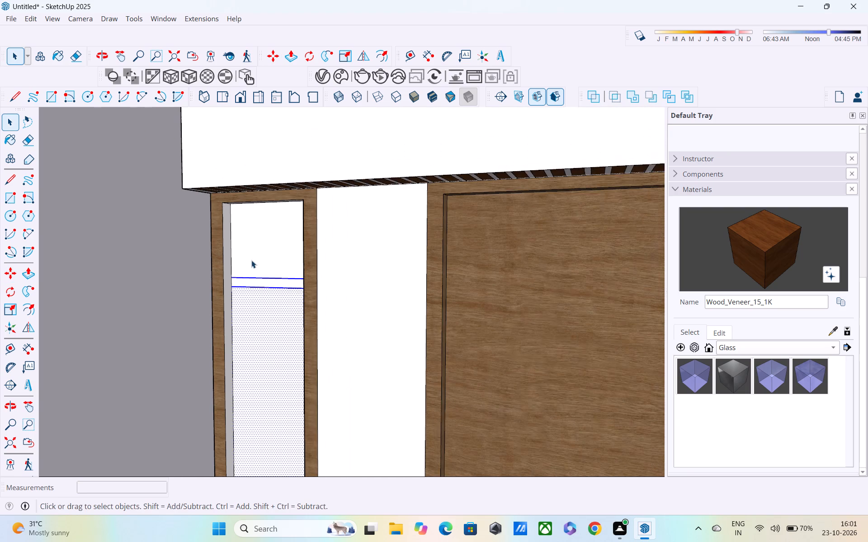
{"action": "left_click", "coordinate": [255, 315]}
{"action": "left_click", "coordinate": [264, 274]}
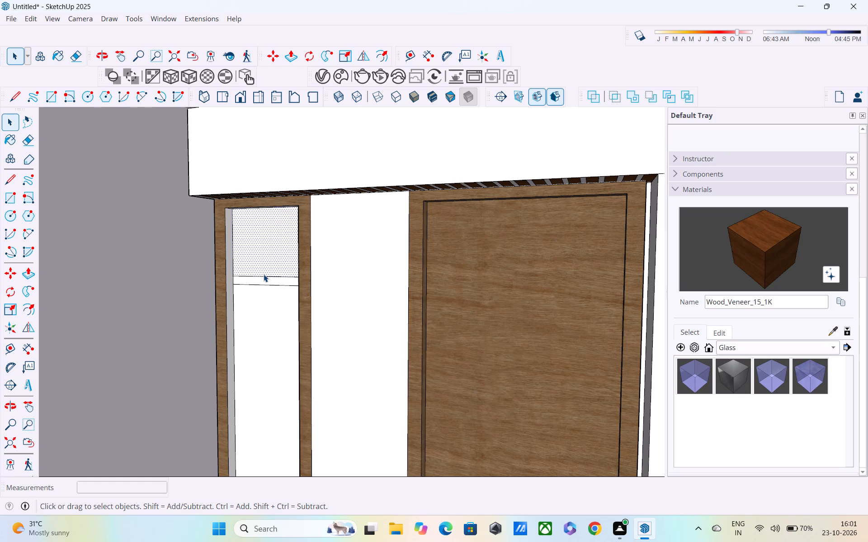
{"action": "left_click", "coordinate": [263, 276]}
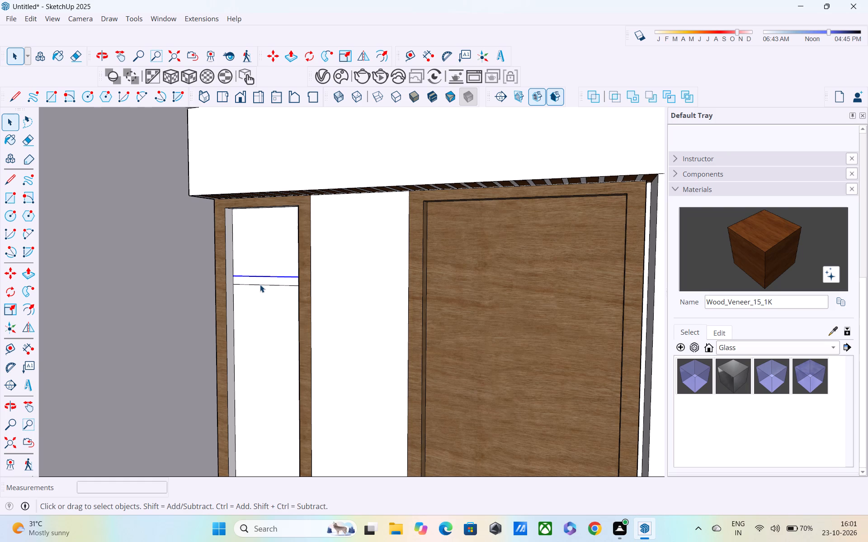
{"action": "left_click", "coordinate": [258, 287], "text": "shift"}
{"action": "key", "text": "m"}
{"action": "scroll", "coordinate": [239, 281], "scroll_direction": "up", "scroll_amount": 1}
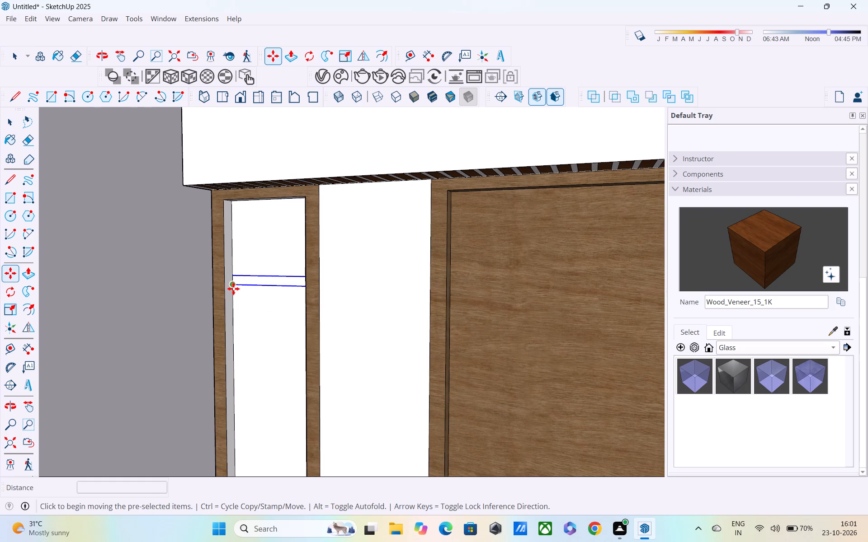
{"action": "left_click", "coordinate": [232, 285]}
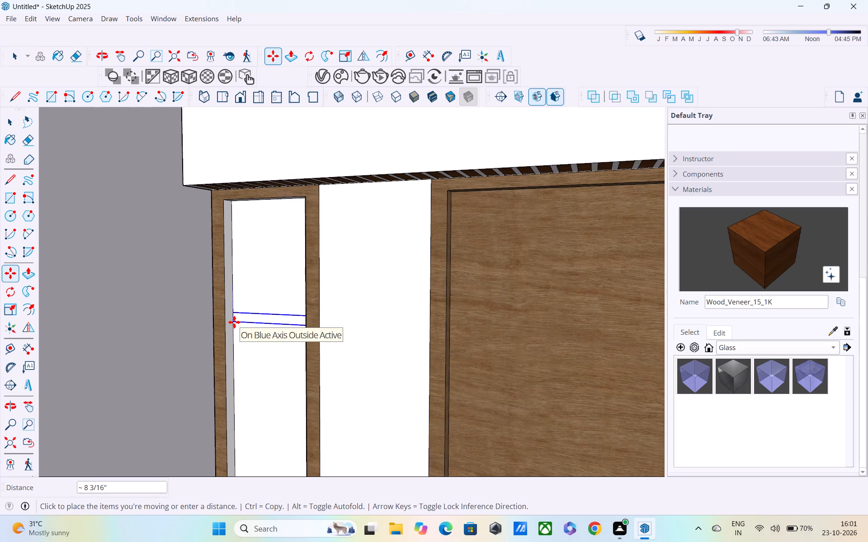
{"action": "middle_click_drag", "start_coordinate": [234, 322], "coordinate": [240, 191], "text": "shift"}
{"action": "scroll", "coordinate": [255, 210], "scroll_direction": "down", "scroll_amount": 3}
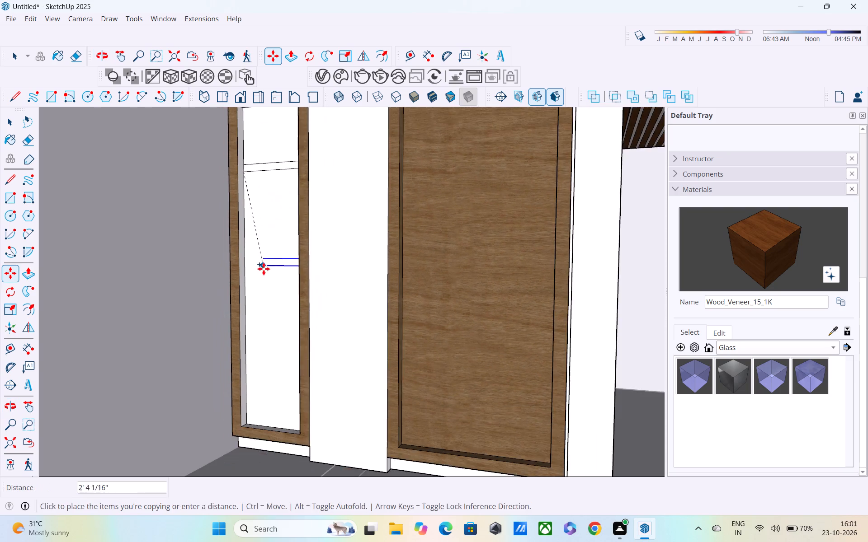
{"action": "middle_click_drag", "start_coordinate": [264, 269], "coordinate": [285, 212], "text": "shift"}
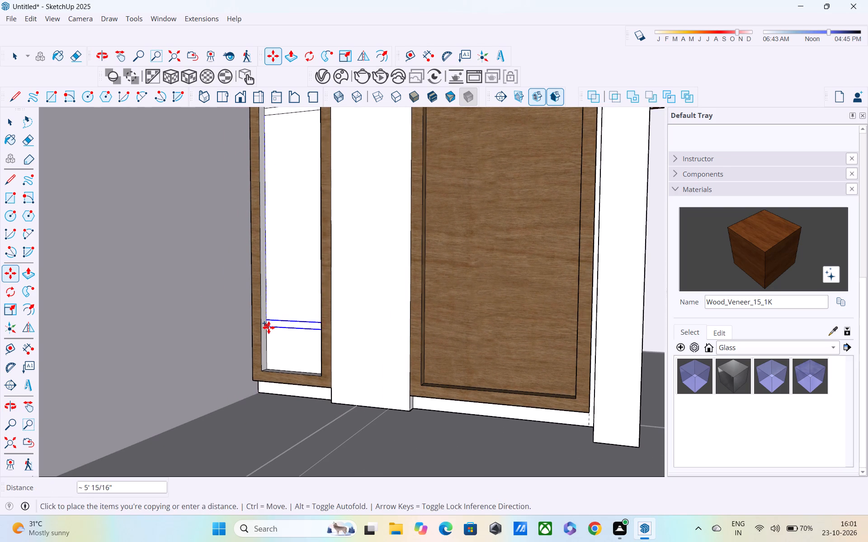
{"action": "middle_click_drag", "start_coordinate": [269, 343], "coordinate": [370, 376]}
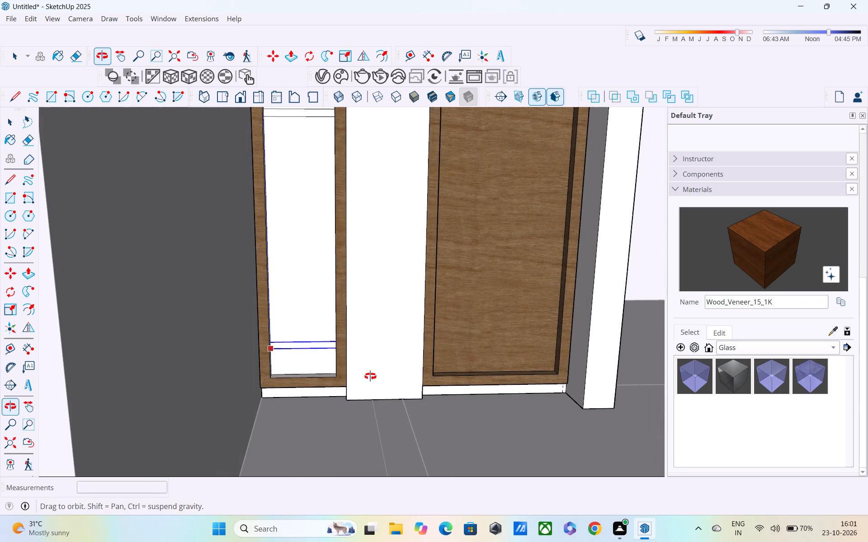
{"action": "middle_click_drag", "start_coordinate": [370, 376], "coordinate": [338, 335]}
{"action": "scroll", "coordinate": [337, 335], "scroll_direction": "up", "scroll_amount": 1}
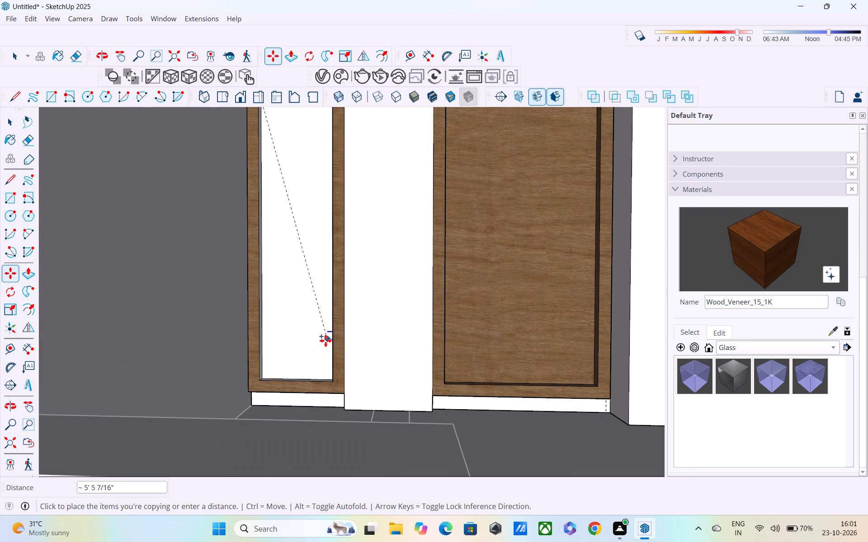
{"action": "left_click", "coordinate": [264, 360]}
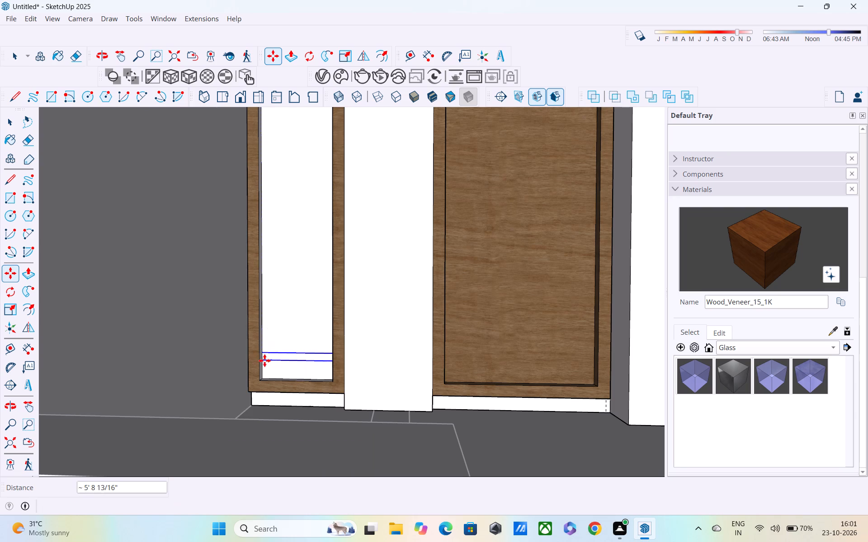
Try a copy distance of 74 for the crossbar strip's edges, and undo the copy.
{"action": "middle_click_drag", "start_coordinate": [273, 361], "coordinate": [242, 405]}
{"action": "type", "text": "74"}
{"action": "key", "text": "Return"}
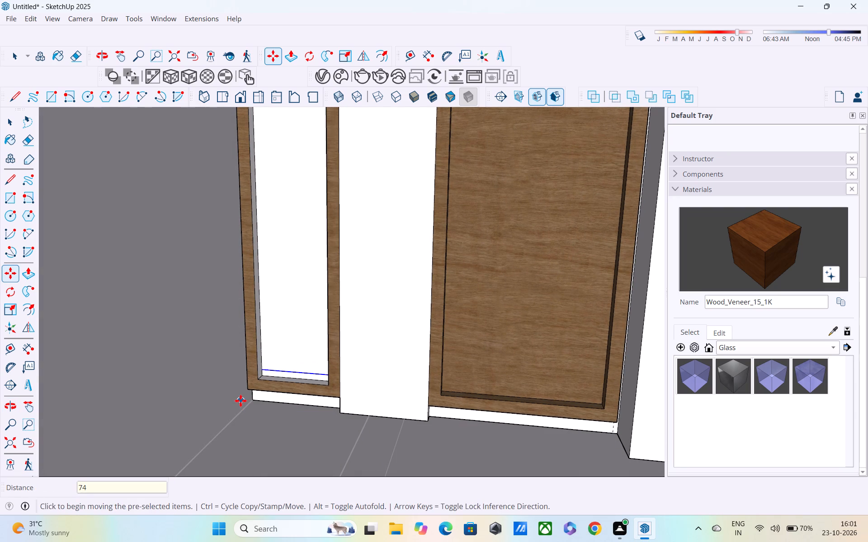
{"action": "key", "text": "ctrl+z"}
Copy the upper crossbar strip's two edges about 5' 8" down, near the bottom of the narrow window panel.
{"action": "scroll", "coordinate": [240, 369], "scroll_direction": "down", "scroll_amount": 2, "text": "shift"}
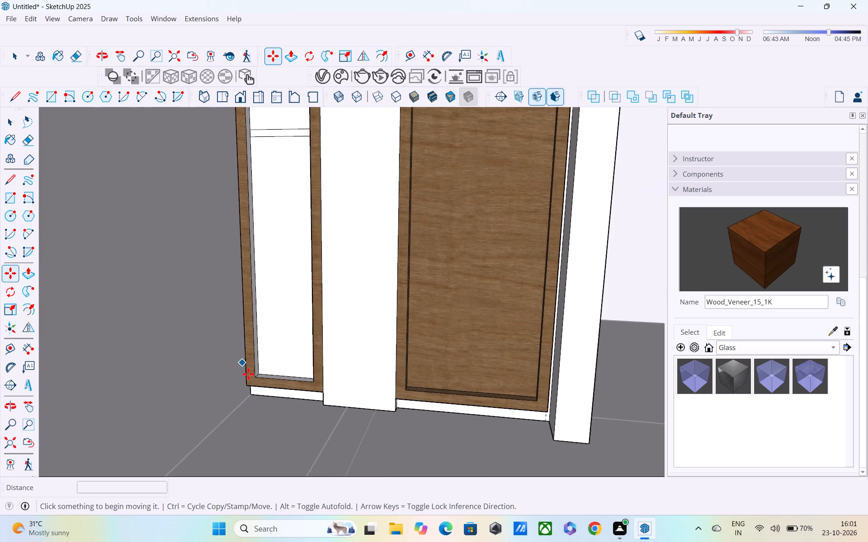
{"action": "middle_click_drag", "start_coordinate": [250, 407], "coordinate": [243, 531], "text": "shift"}
{"action": "key", "text": "space"}
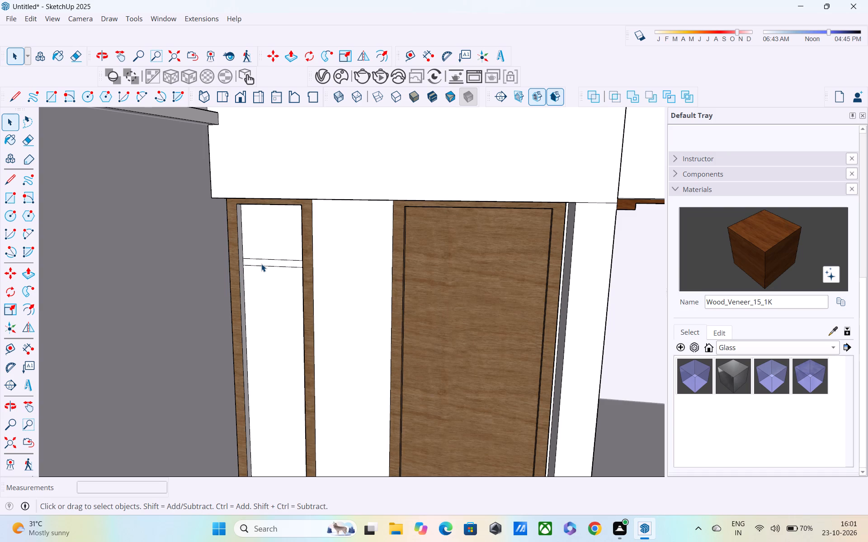
{"action": "scroll", "coordinate": [259, 246], "scroll_direction": "up", "scroll_amount": 4}
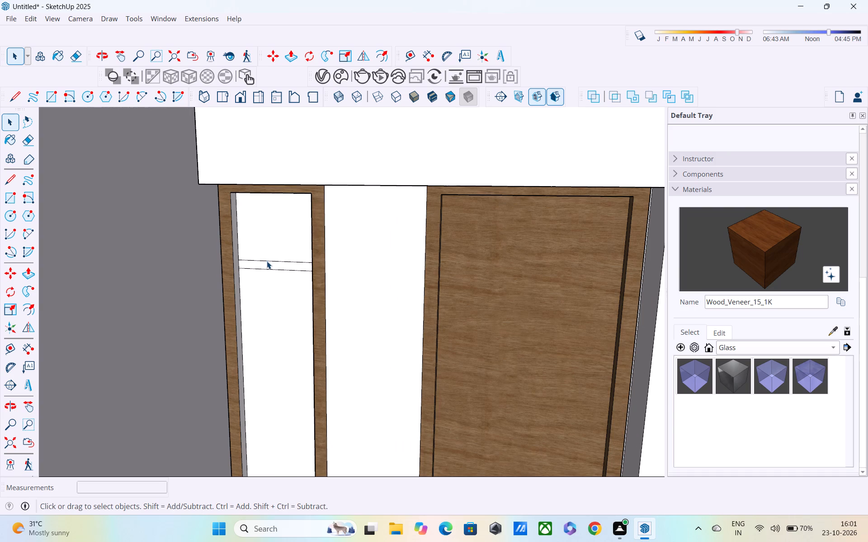
{"action": "left_click", "coordinate": [267, 261]}
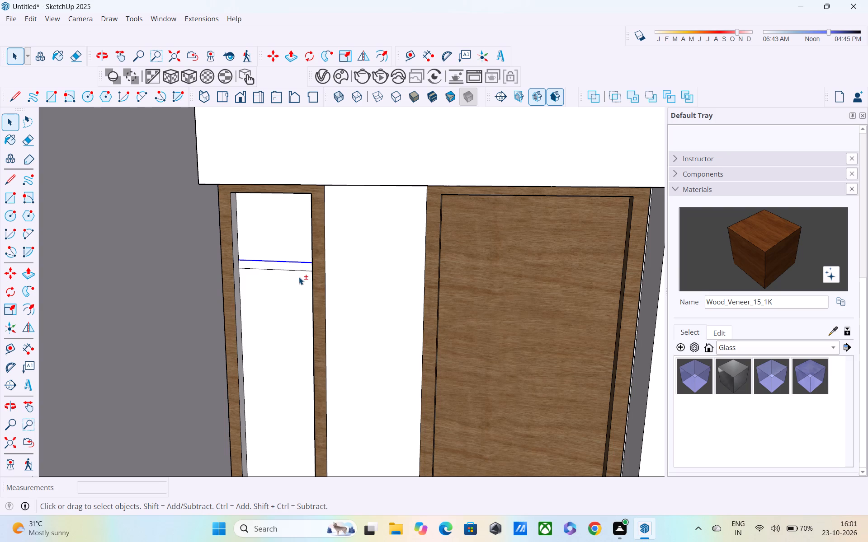
{"action": "left_click", "coordinate": [290, 270], "text": "shift"}
{"action": "key", "text": "m"}
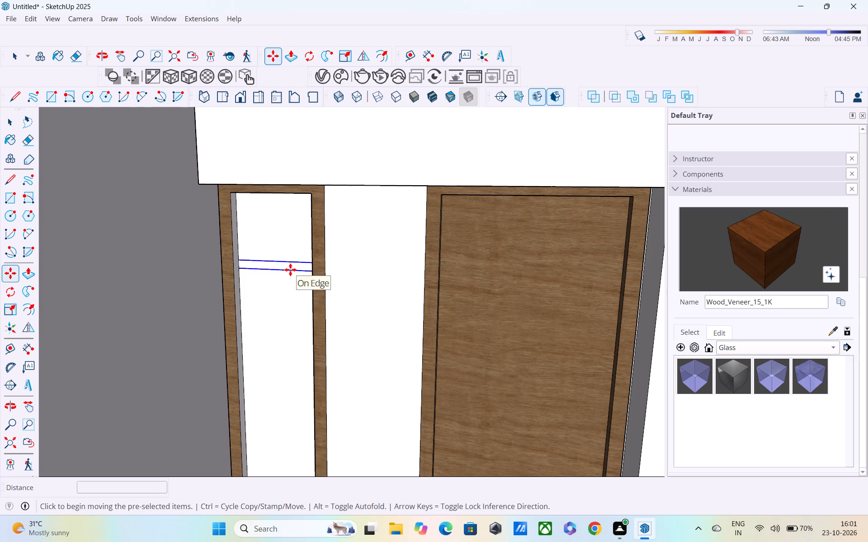
{"action": "scroll", "coordinate": [237, 270], "scroll_direction": "up", "scroll_amount": 1}
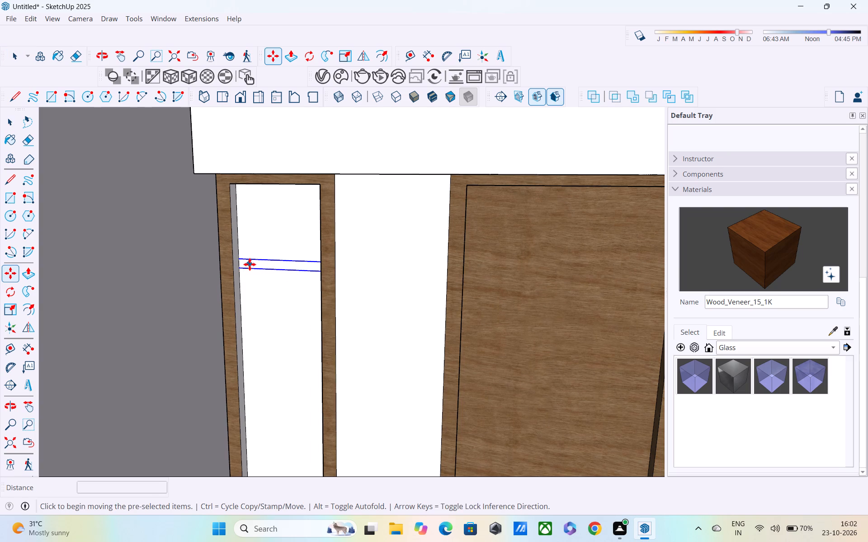
{"action": "left_click", "coordinate": [240, 266]}
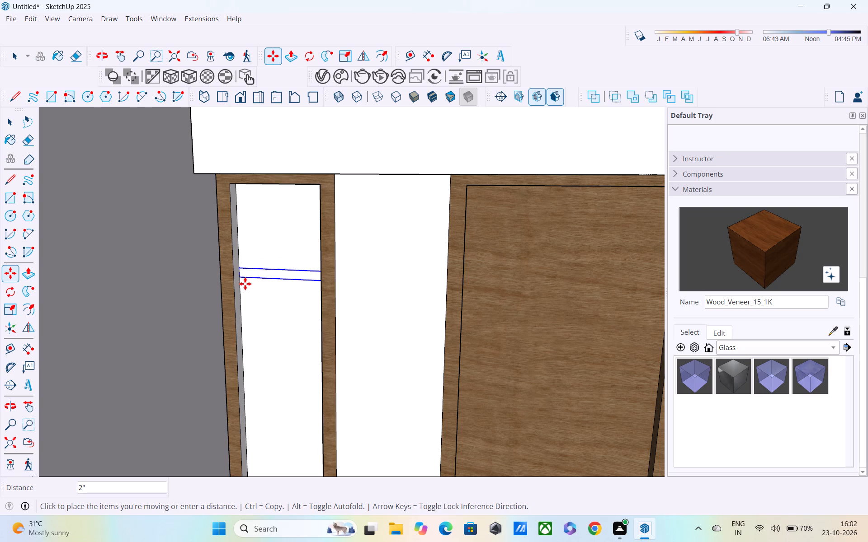
{"action": "scroll", "coordinate": [249, 288], "scroll_direction": "up", "scroll_amount": 1}
{"action": "middle_click_drag", "start_coordinate": [249, 287], "coordinate": [273, 154], "text": "shift"}
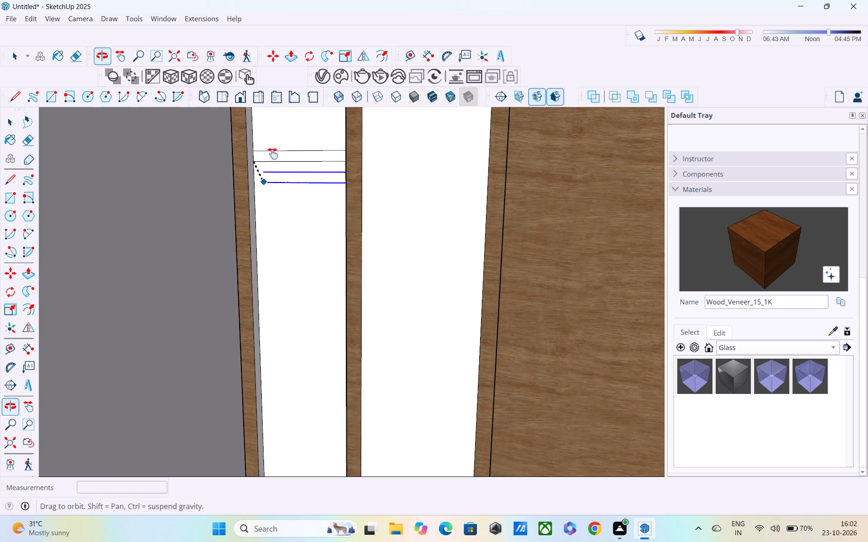
{"action": "middle_click_drag", "start_coordinate": [273, 154], "coordinate": [280, 132], "text": "shift"}
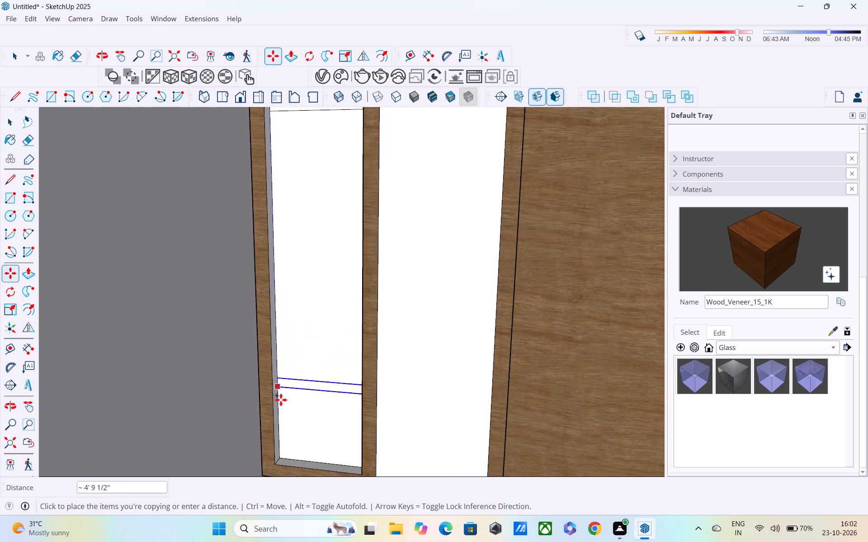
{"action": "left_click", "coordinate": [283, 435]}
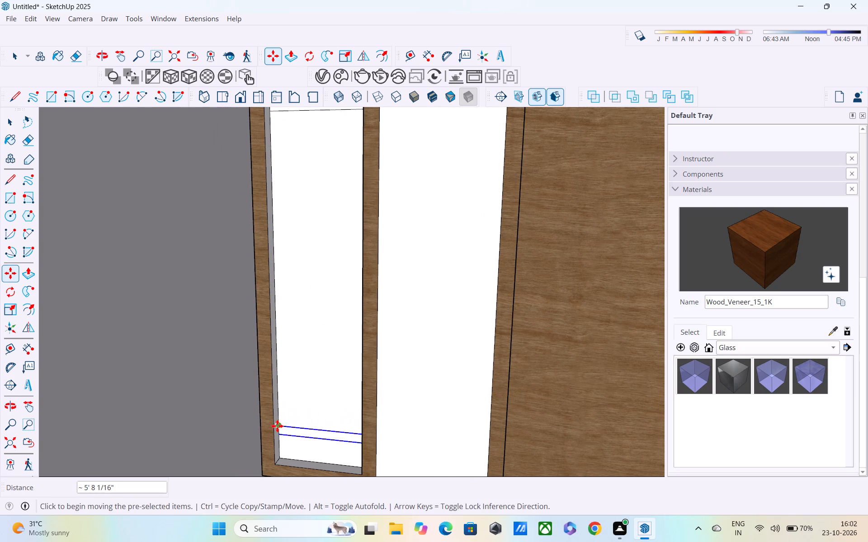
Divide the copied crossbar edges into an array of 5 equal spaces along the narrow window panel.
{"action": "key", "text": "slash"}
{"action": "key", "text": "5"}
{"action": "key", "text": "Return"}
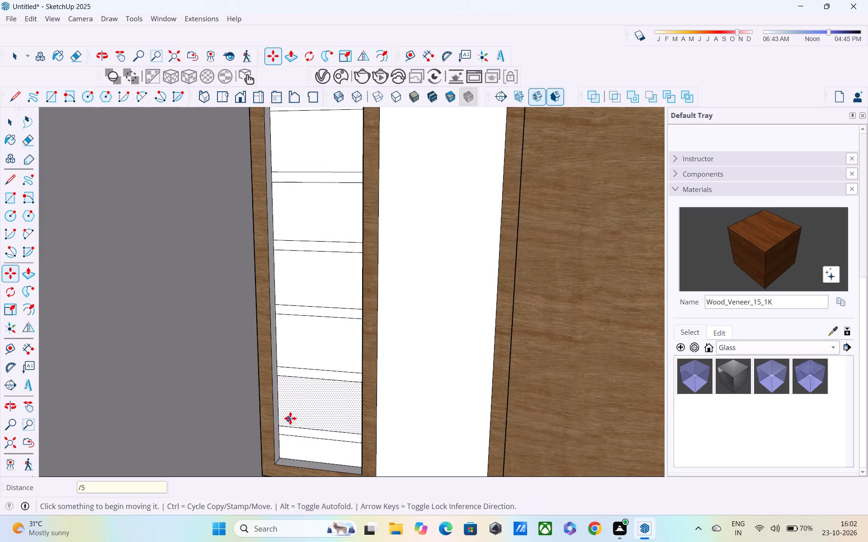
Examine the crossbar strips along the narrow window panel from several angles.
{"action": "scroll", "coordinate": [294, 413], "scroll_direction": "down", "scroll_amount": 4}
{"action": "middle_click_drag", "start_coordinate": [344, 353], "coordinate": [337, 304]}
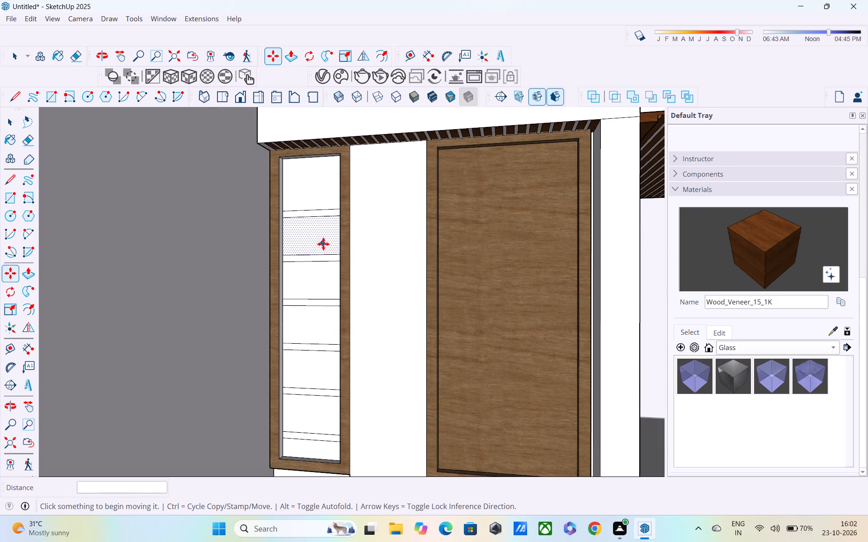
{"action": "middle_click_drag", "start_coordinate": [323, 244], "coordinate": [341, 297]}
{"action": "scroll", "coordinate": [339, 263], "scroll_direction": "up", "scroll_amount": 4}
{"action": "middle_click_drag", "start_coordinate": [329, 232], "coordinate": [344, 198]}
{"action": "scroll", "coordinate": [286, 217], "scroll_direction": "up", "scroll_amount": 2}
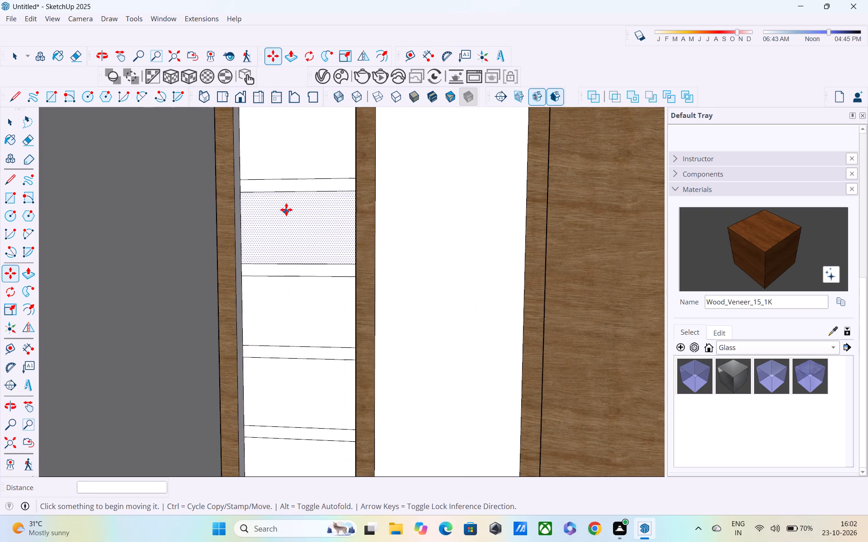
{"action": "middle_click_drag", "start_coordinate": [333, 215], "coordinate": [353, 268]}
{"action": "scroll", "coordinate": [342, 209], "scroll_direction": "down", "scroll_amount": 3}
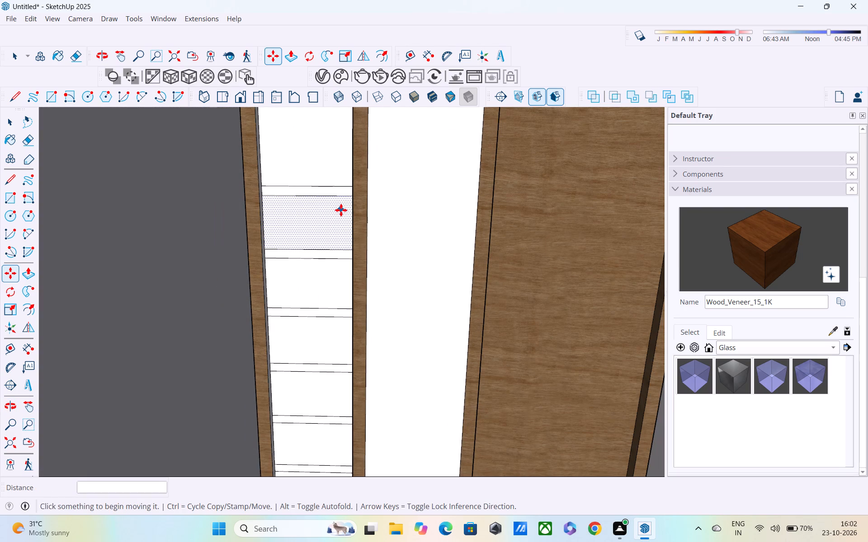
{"action": "middle_click_drag", "start_coordinate": [341, 214], "coordinate": [356, 294], "text": "shift"}
{"action": "middle_click_drag", "start_coordinate": [335, 222], "coordinate": [318, 145]}
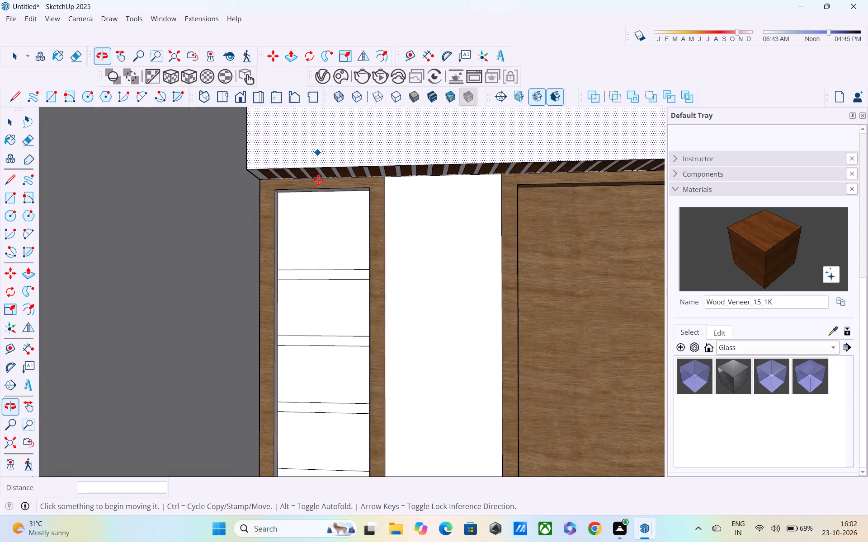
{"action": "scroll", "coordinate": [320, 203], "scroll_direction": "up", "scroll_amount": 3}
{"action": "middle_click_drag", "start_coordinate": [319, 201], "coordinate": [325, 137]}
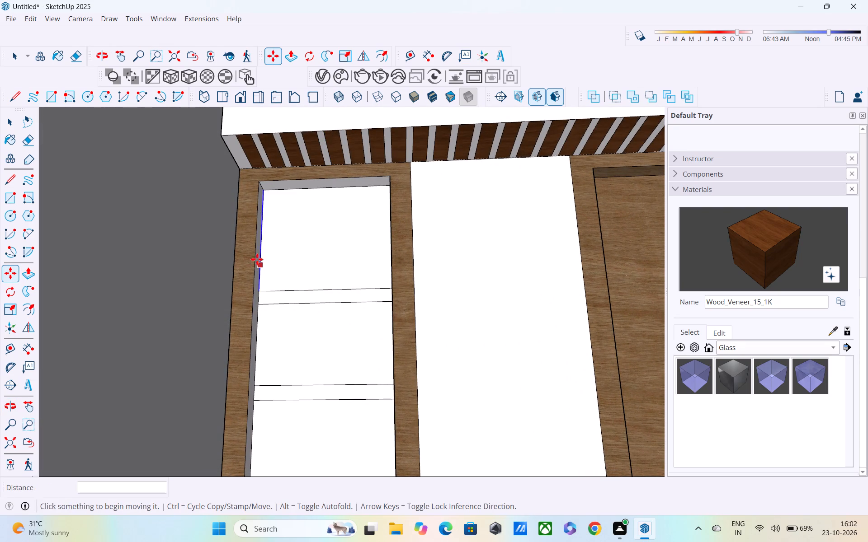
Copy the narrow window's upper side edge about 9 5/8" across and again 2" further, outlining a vertical strip above the first crossbar.
{"action": "key", "text": "space"}
{"action": "left_click", "coordinate": [259, 266]}
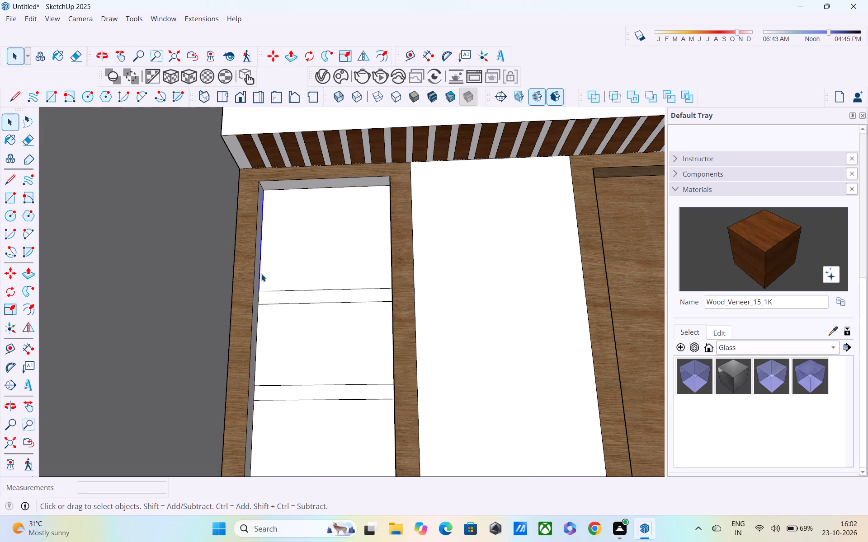
{"action": "double_click", "coordinate": [260, 267]}
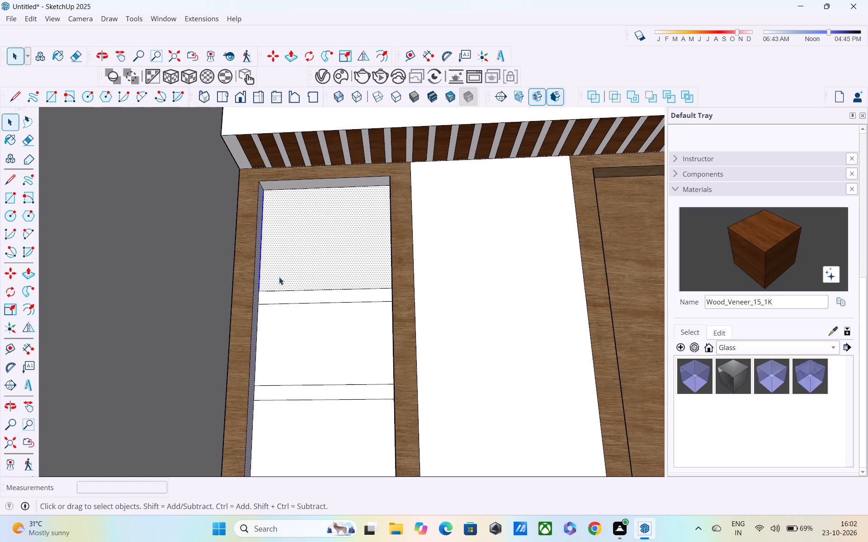
{"action": "key", "text": "space"}
{"action": "left_click", "coordinate": [212, 257]}
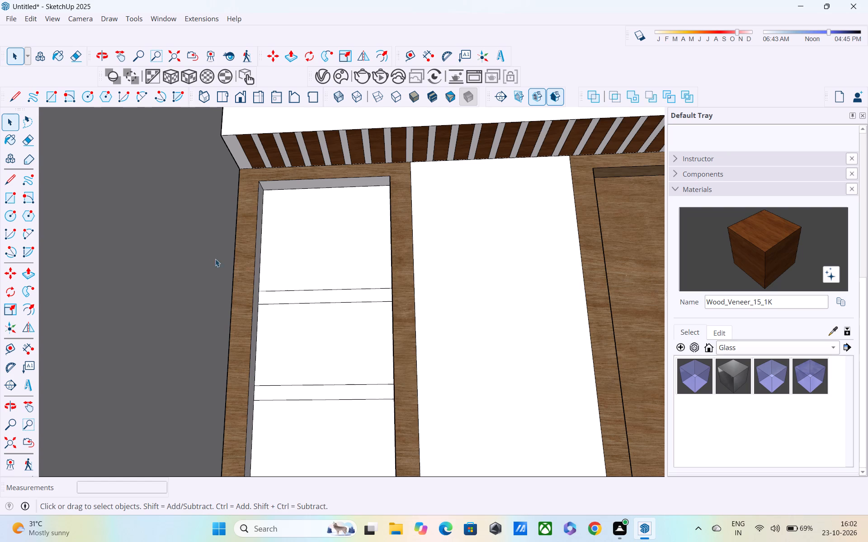
{"action": "left_click", "coordinate": [260, 271]}
{"action": "key", "text": "m"}
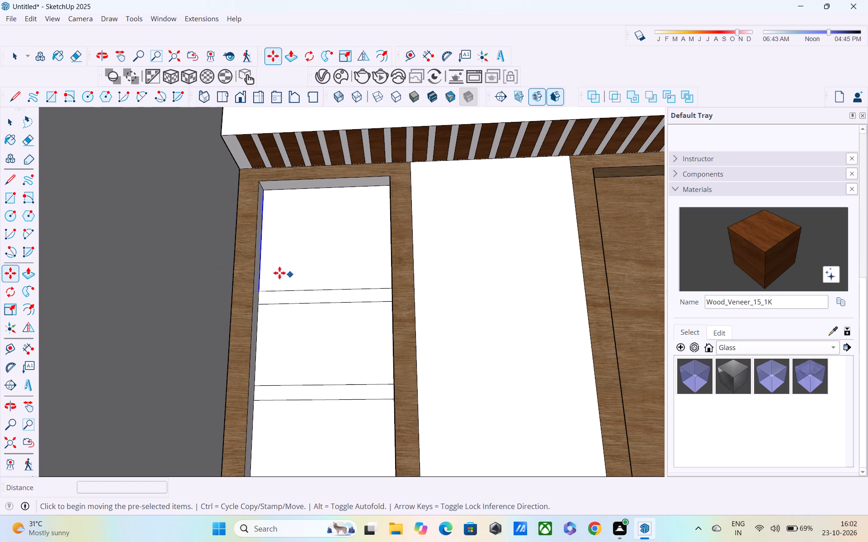
{"action": "left_click", "coordinate": [257, 295]}
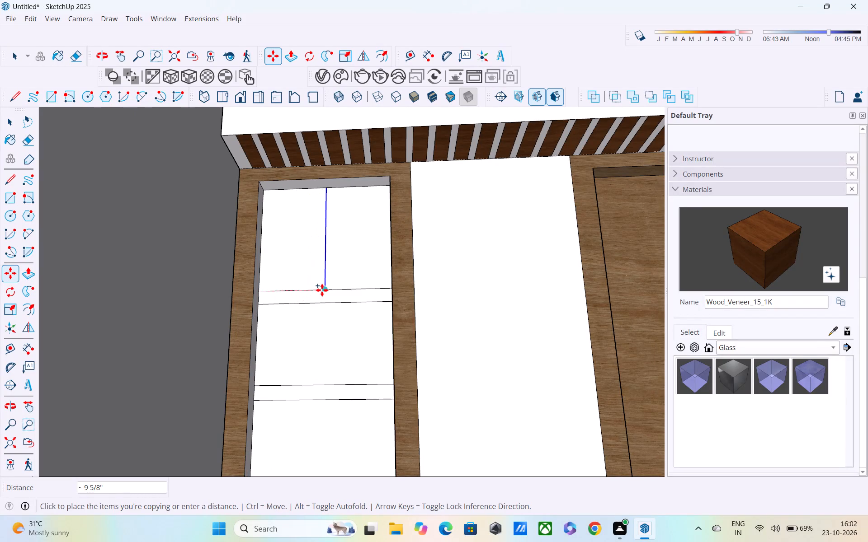
{"action": "left_click", "coordinate": [329, 290]}
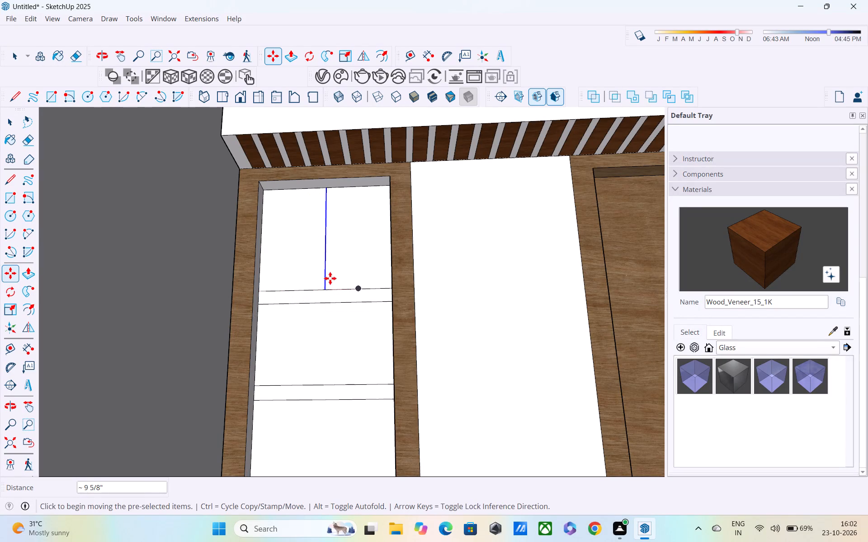
{"action": "left_click", "coordinate": [327, 289]}
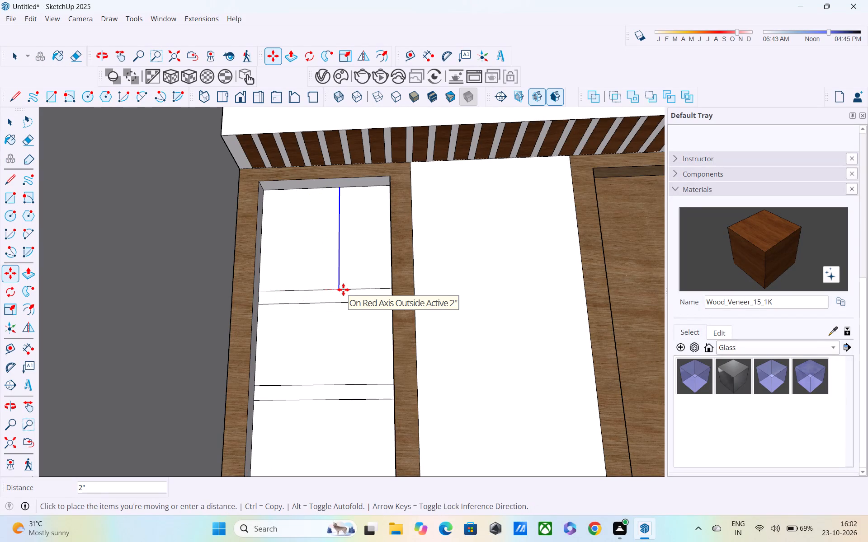
{"action": "left_click", "coordinate": [343, 290]}
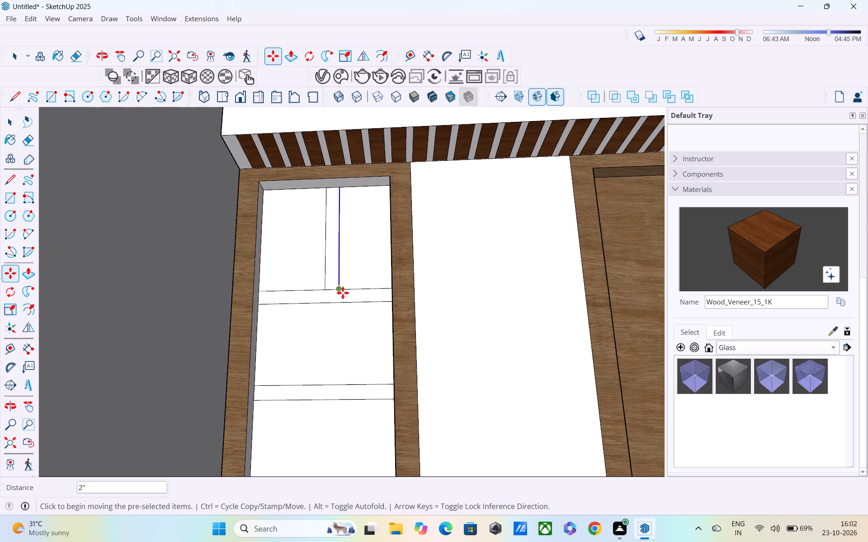
Push/Pull the vertical strip above the first crossbar outward 1".
{"action": "key", "text": "o"}
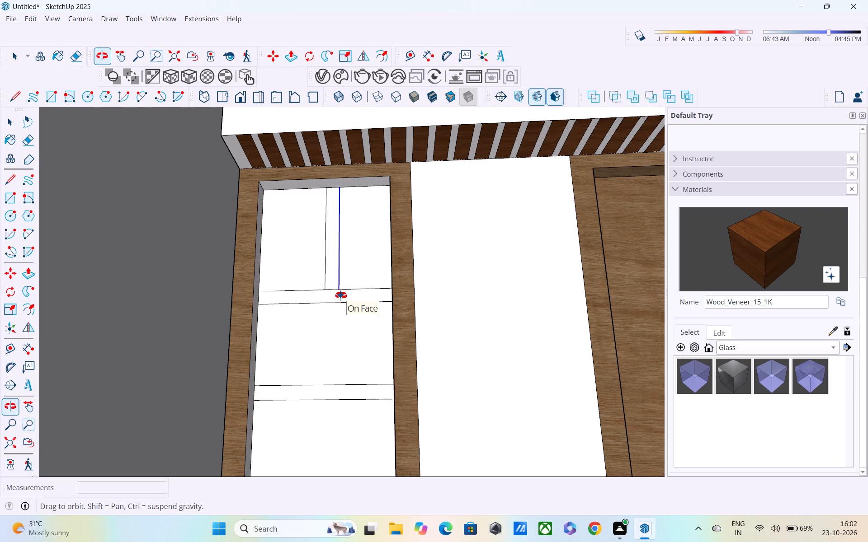
{"action": "key", "text": "space"}
{"action": "key", "text": "p"}
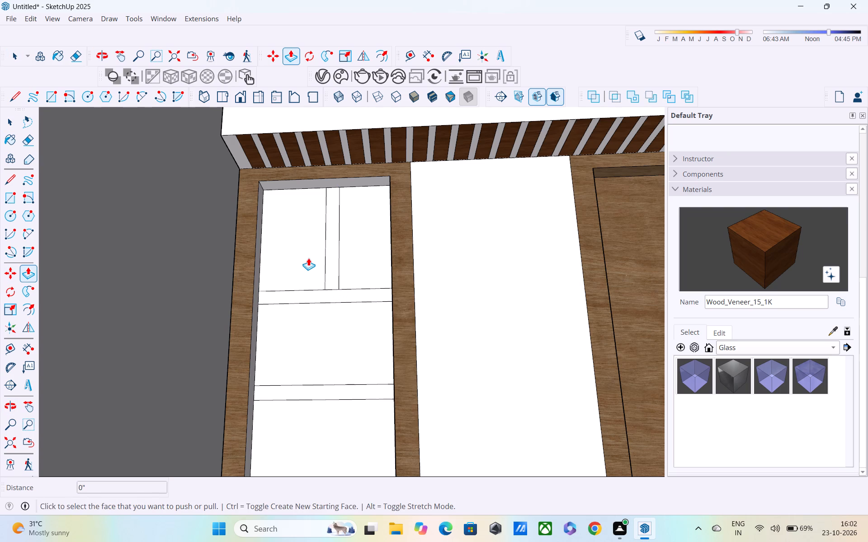
{"action": "left_click", "coordinate": [333, 232]}
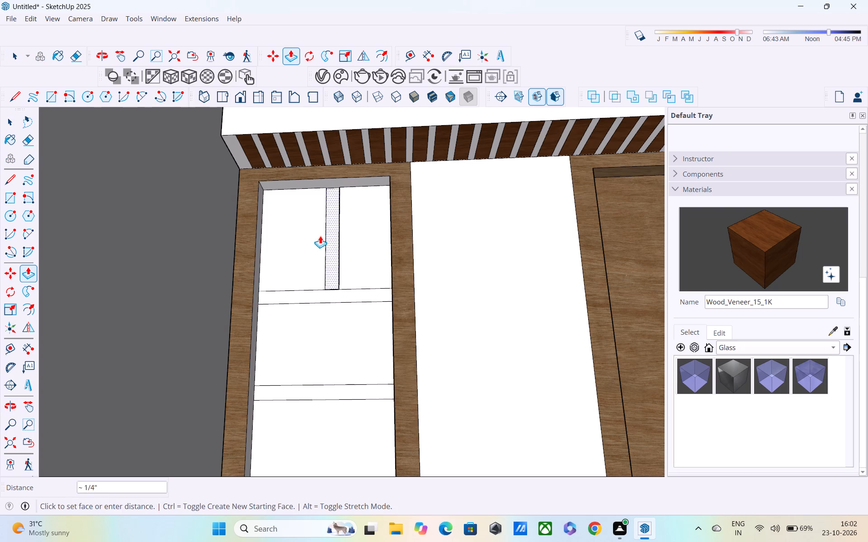
{"action": "type", "text": "1\""}
{"action": "key", "text": "Return"}
Extend the raised vertical bar's bottom end 2" down across the first crossbar strip.
{"action": "scroll", "coordinate": [318, 243], "scroll_direction": "down", "scroll_amount": 1}
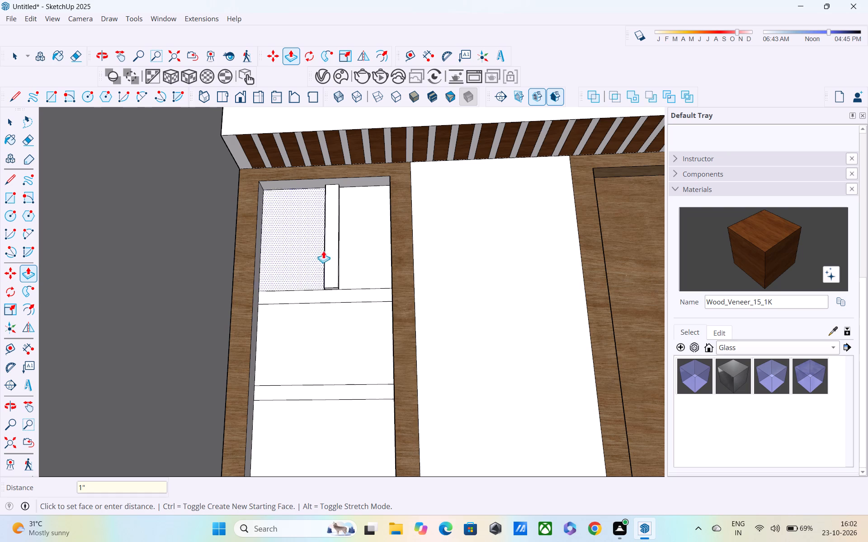
{"action": "middle_click_drag", "start_coordinate": [328, 277], "coordinate": [336, 182]}
{"action": "scroll", "coordinate": [318, 284], "scroll_direction": "up", "scroll_amount": 4}
{"action": "left_click", "coordinate": [339, 282]}
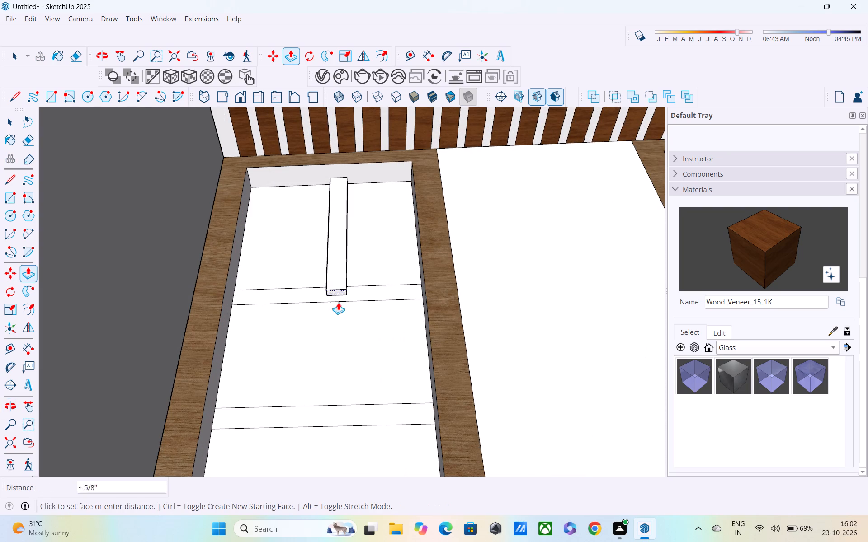
{"action": "scroll", "coordinate": [338, 327], "scroll_direction": "down", "scroll_amount": 5}
{"action": "left_click", "coordinate": [343, 349]}
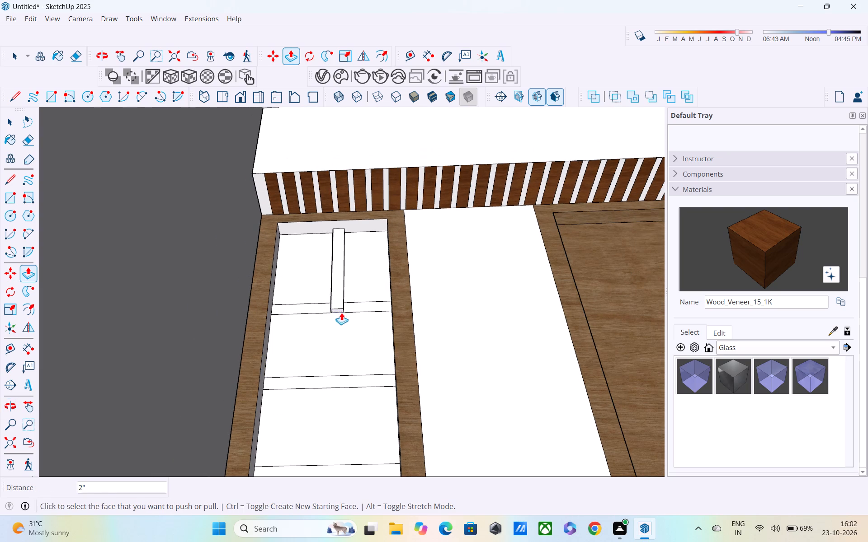
{"action": "left_click", "coordinate": [339, 309]}
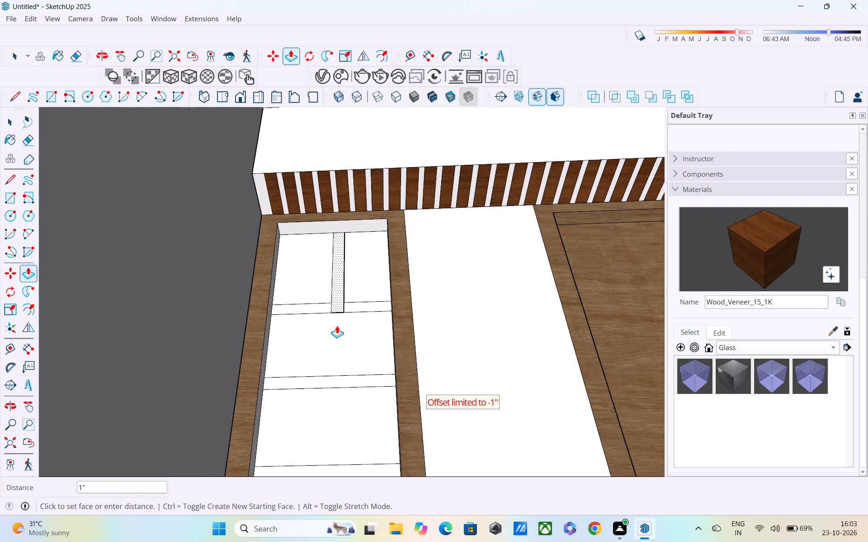
{"action": "key", "text": "Escape"}
Extend the vertical bar's bottom end about 11 5/8" down to the top edge of the second crossbar strip.
{"action": "scroll", "coordinate": [335, 308], "scroll_direction": "up", "scroll_amount": 4}
{"action": "middle_click_drag", "start_coordinate": [335, 307], "coordinate": [339, 248]}
{"action": "scroll", "coordinate": [337, 304], "scroll_direction": "up", "scroll_amount": 5}
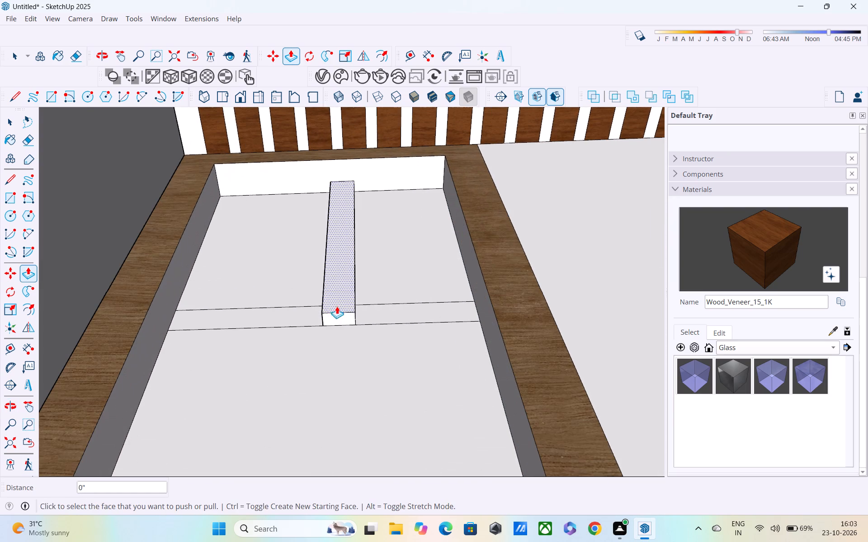
{"action": "left_click", "coordinate": [335, 314]}
{"action": "scroll", "coordinate": [335, 365], "scroll_direction": "down", "scroll_amount": 5}
{"action": "middle_click_drag", "start_coordinate": [335, 365], "coordinate": [349, 128], "text": "shift"}
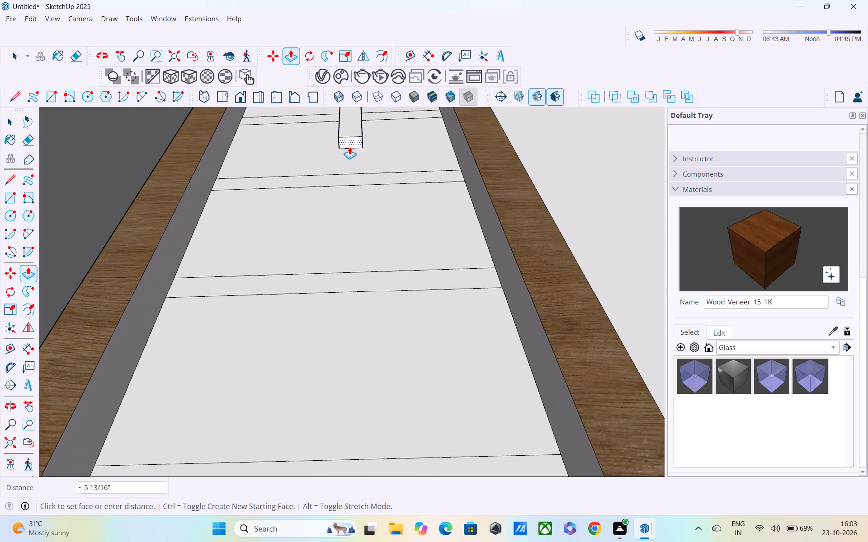
{"action": "scroll", "coordinate": [348, 160], "scroll_direction": "down", "scroll_amount": 4}
{"action": "scroll", "coordinate": [346, 213], "scroll_direction": "down", "scroll_amount": 4}
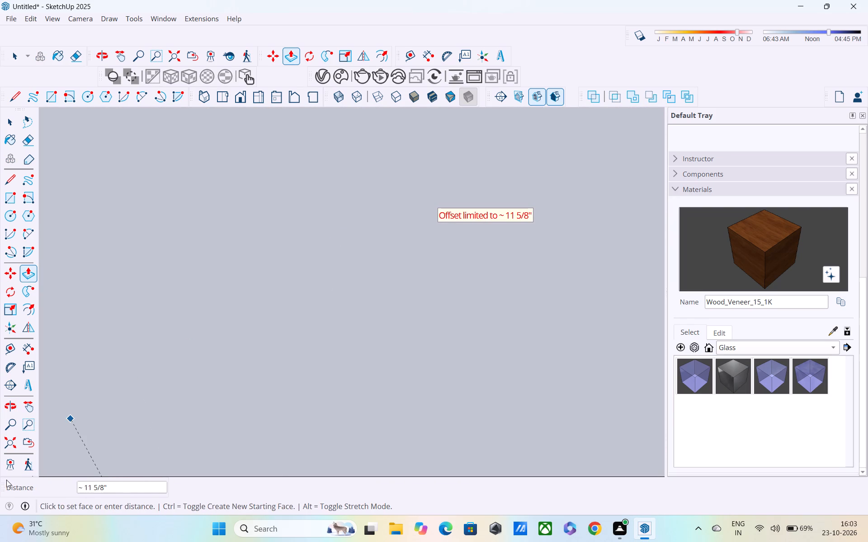
{"action": "left_click", "coordinate": [18, 448]}
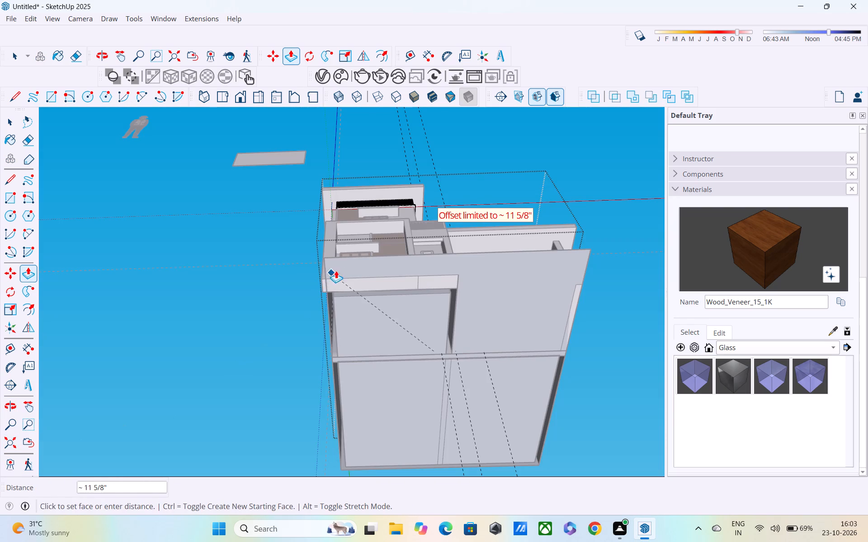
{"action": "middle_click_drag", "start_coordinate": [408, 247], "coordinate": [389, 378], "text": "shift"}
{"action": "middle_click_drag", "start_coordinate": [406, 343], "coordinate": [402, 411]}
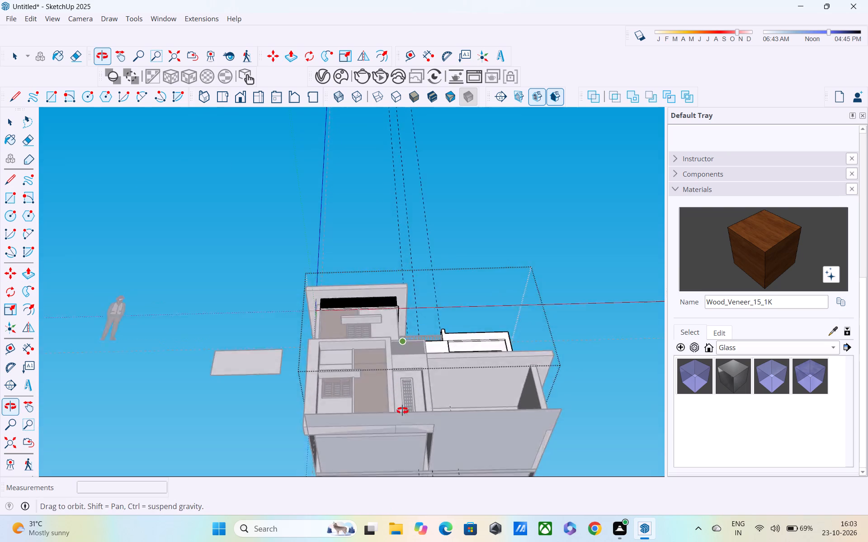
{"action": "middle_click_drag", "start_coordinate": [402, 411], "coordinate": [383, 484]}
{"action": "scroll", "coordinate": [410, 352], "scroll_direction": "up", "scroll_amount": 4}
{"action": "middle_click_drag", "start_coordinate": [416, 330], "coordinate": [408, 456], "text": "shift"}
{"action": "scroll", "coordinate": [417, 403], "scroll_direction": "up", "scroll_amount": 4}
{"action": "middle_click_drag", "start_coordinate": [405, 405], "coordinate": [410, 282], "text": "shift"}
{"action": "middle_click_drag", "start_coordinate": [410, 282], "coordinate": [384, 388]}
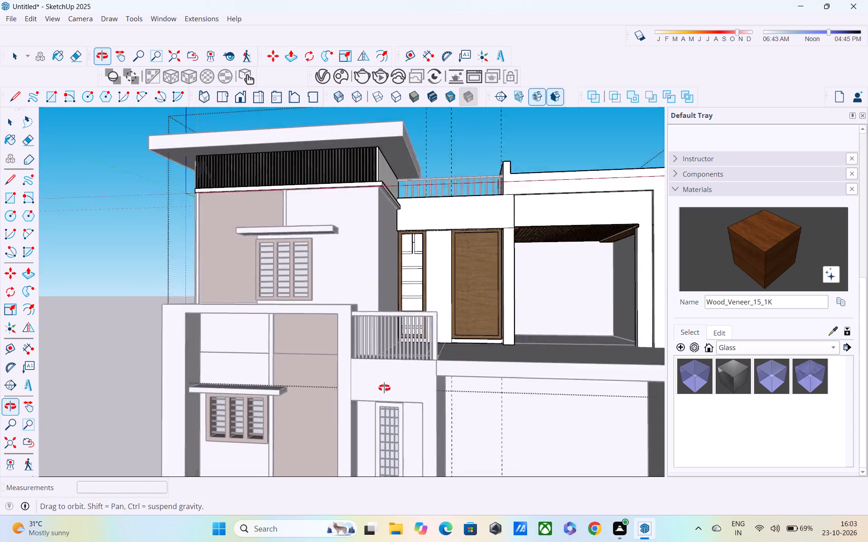
{"action": "middle_click_drag", "start_coordinate": [384, 388], "coordinate": [379, 397]}
{"action": "scroll", "coordinate": [410, 261], "scroll_direction": "up", "scroll_amount": 4}
{"action": "left_click", "coordinate": [422, 253]}
Extend the vertical bar's bottom end 2" down across the second crossbar strip.
{"action": "scroll", "coordinate": [432, 232], "scroll_direction": "up", "scroll_amount": 4}
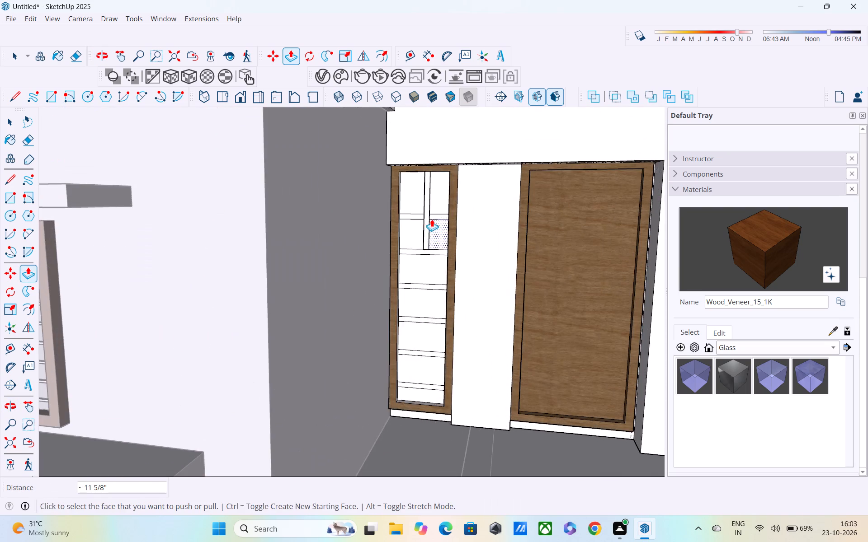
{"action": "middle_click_drag", "start_coordinate": [429, 223], "coordinate": [427, 183]}
{"action": "scroll", "coordinate": [403, 310], "scroll_direction": "up", "scroll_amount": 4}
{"action": "scroll", "coordinate": [433, 285], "scroll_direction": "up", "scroll_amount": 3}
{"action": "middle_click_drag", "start_coordinate": [438, 271], "coordinate": [455, 185]}
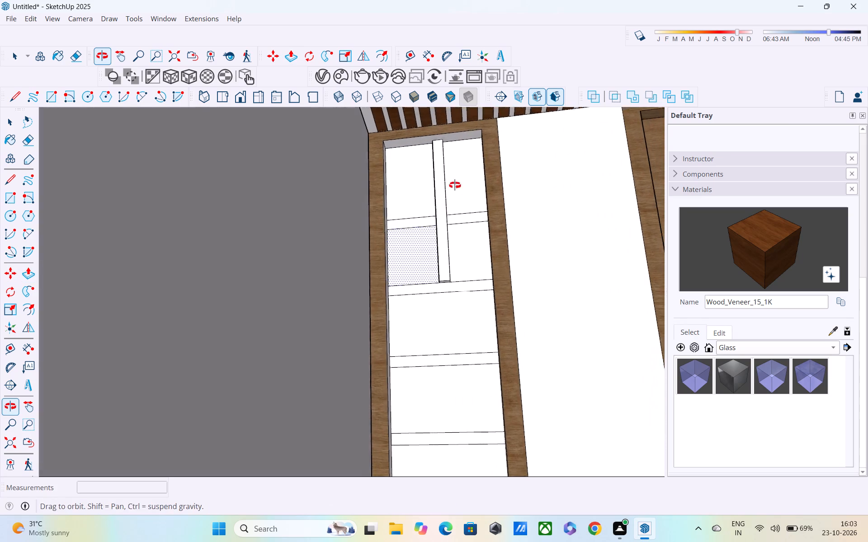
{"action": "middle_click_drag", "start_coordinate": [455, 185], "coordinate": [457, 176]}
{"action": "scroll", "coordinate": [433, 299], "scroll_direction": "up", "scroll_amount": 3}
{"action": "left_click", "coordinate": [448, 275]}
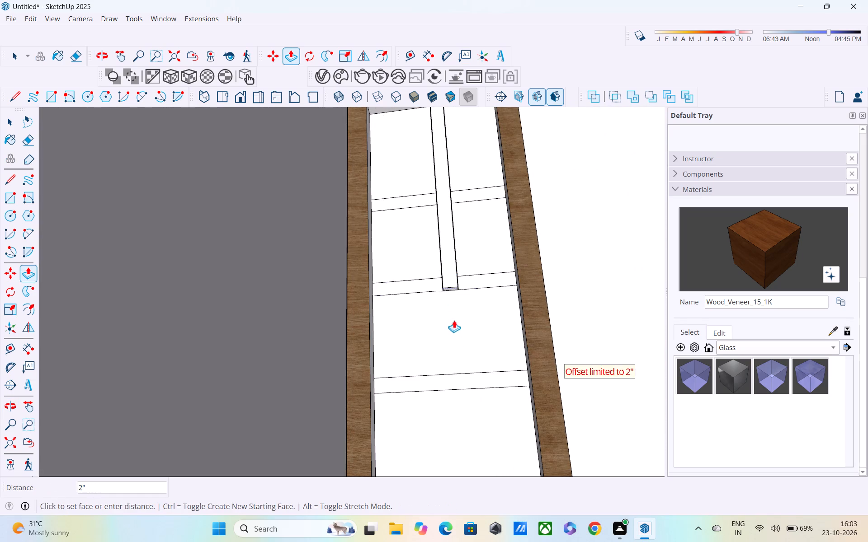
{"action": "left_click", "coordinate": [457, 339]}
{"action": "left_click", "coordinate": [449, 287]}
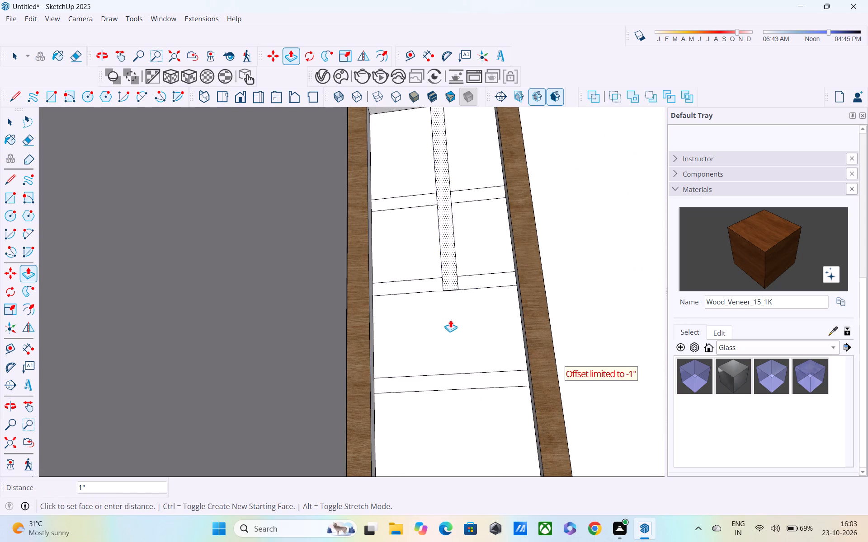
{"action": "key", "text": "ctrl+z"}
Extend the vertical bar's bottom end from the second crossbar strip to the third and across it to its lower edge.
{"action": "scroll", "coordinate": [453, 286], "scroll_direction": "up", "scroll_amount": 1}
{"action": "middle_click_drag", "start_coordinate": [446, 269], "coordinate": [446, 222]}
{"action": "scroll", "coordinate": [437, 309], "scroll_direction": "up", "scroll_amount": 4}
{"action": "left_click", "coordinate": [458, 280]}
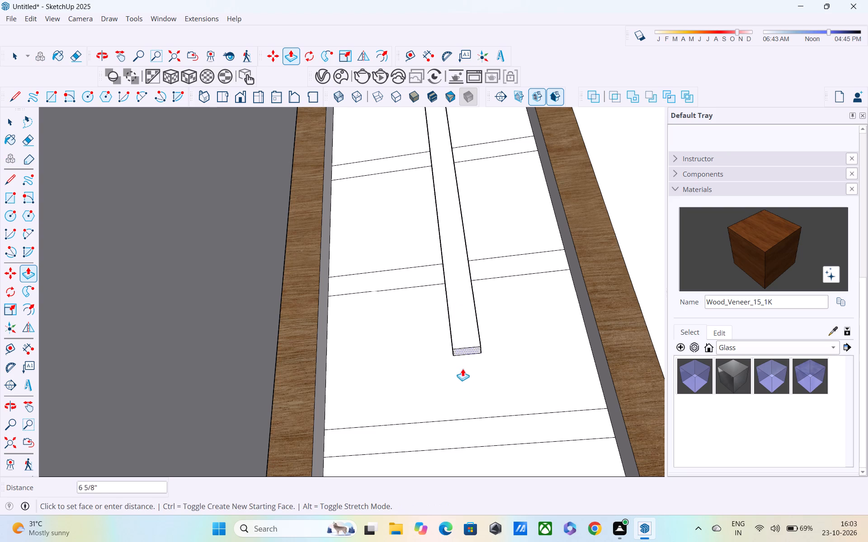
{"action": "left_click", "coordinate": [467, 433]}
{"action": "left_click", "coordinate": [469, 413]}
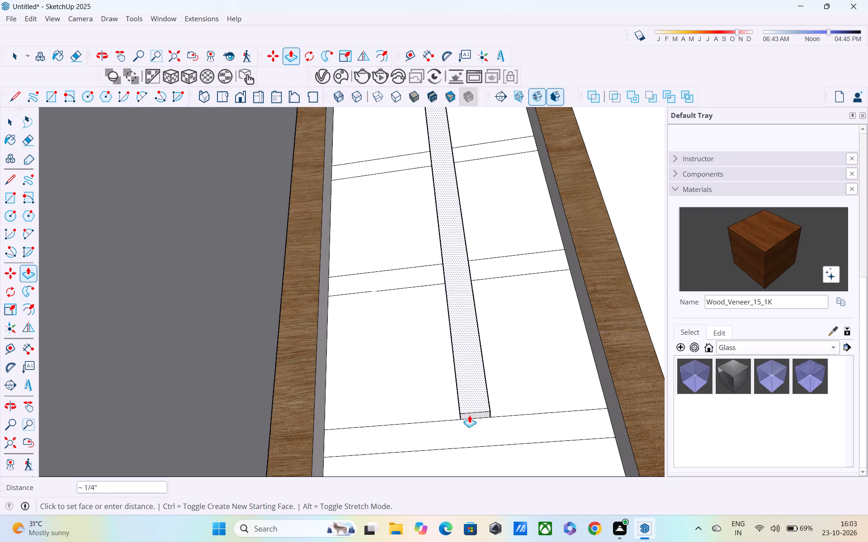
{"action": "key", "text": "Escape"}
{"action": "scroll", "coordinate": [473, 413], "scroll_direction": "up", "scroll_amount": 1}
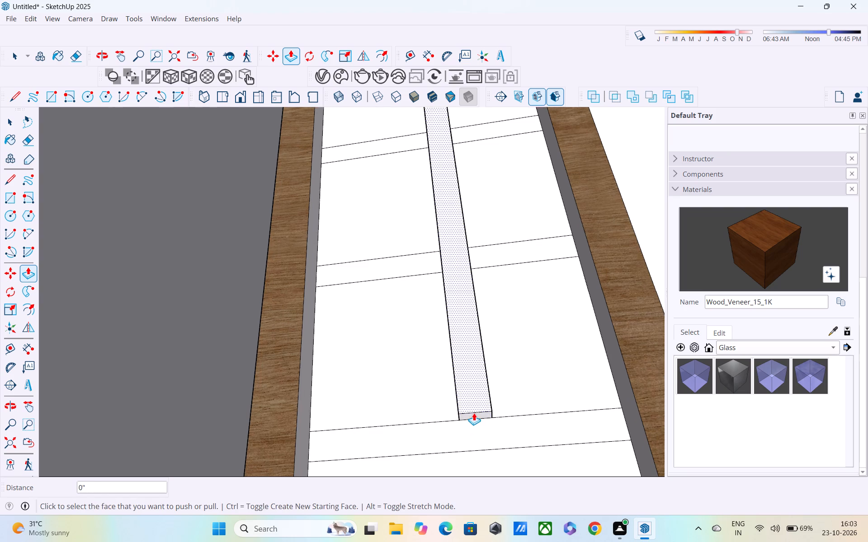
{"action": "middle_click_drag", "start_coordinate": [474, 409], "coordinate": [478, 352]}
{"action": "left_click", "coordinate": [472, 420]}
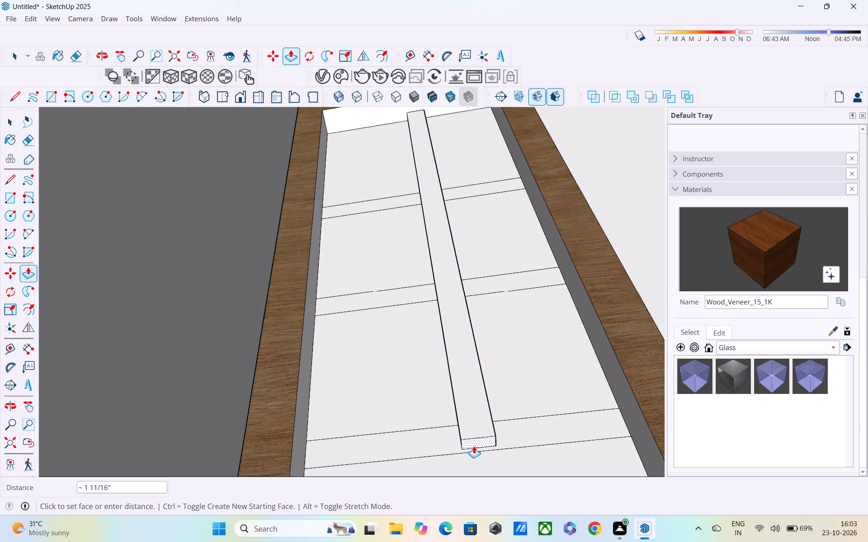
{"action": "left_click", "coordinate": [474, 449]}
Extend the vertical bar's bottom end about 11 5/8" down to the fourth crossbar strip and on across it to its lower edge.
{"action": "middle_click_drag", "start_coordinate": [475, 441], "coordinate": [469, 276], "text": "shift"}
{"action": "scroll", "coordinate": [474, 438], "scroll_direction": "up", "scroll_amount": 1, "text": "shift"}
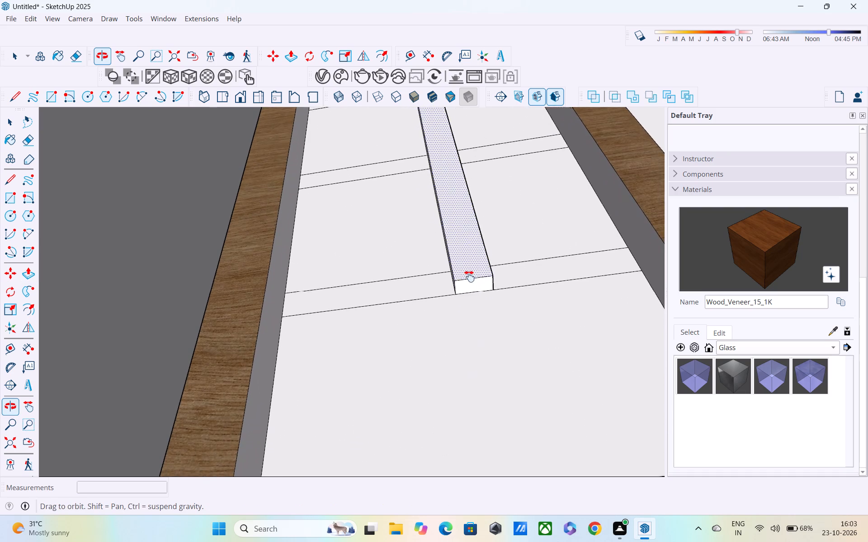
{"action": "middle_click_drag", "start_coordinate": [469, 276], "coordinate": [469, 279], "text": "shift"}
{"action": "left_click", "coordinate": [473, 287]}
{"action": "scroll", "coordinate": [486, 413], "scroll_direction": "down", "scroll_amount": 4}
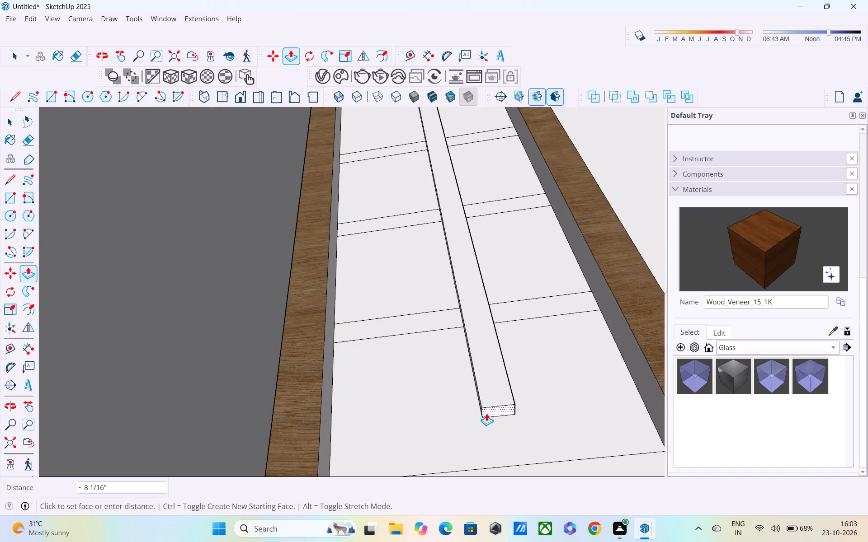
{"action": "middle_click_drag", "start_coordinate": [486, 413], "coordinate": [465, 304], "text": "shift"}
{"action": "left_click", "coordinate": [480, 350]}
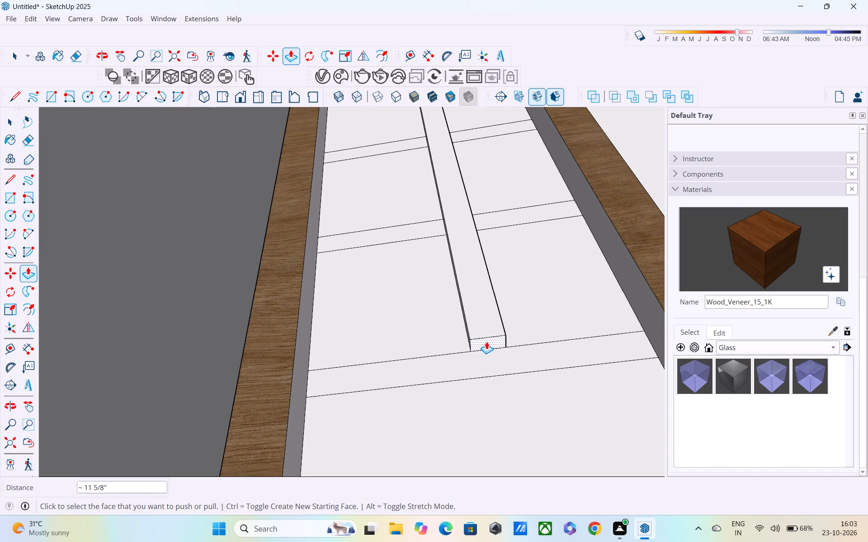
{"action": "left_click", "coordinate": [486, 341]}
{"action": "left_click", "coordinate": [492, 372]}
{"action": "left_click", "coordinate": [493, 362]}
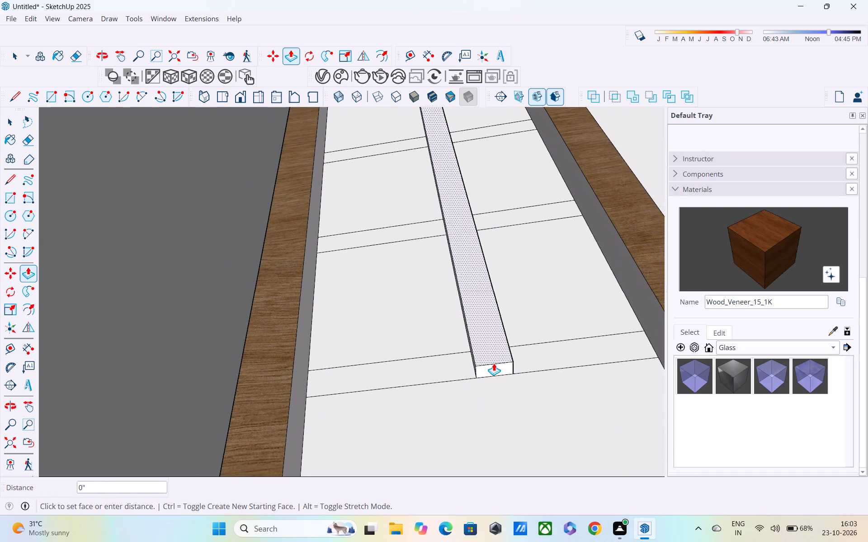
{"action": "key", "text": "Escape"}
Extend the vertical bar's bottom end about 11 5/8" down to the fifth crossbar strip and 2" across it to its lower edge.
{"action": "left_click", "coordinate": [495, 368]}
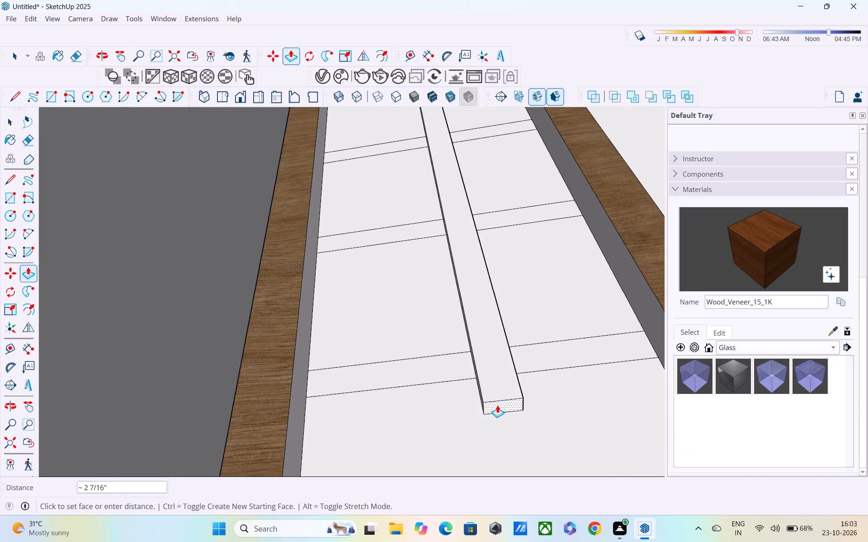
{"action": "scroll", "coordinate": [497, 405], "scroll_direction": "down", "scroll_amount": 4}
{"action": "middle_click_drag", "start_coordinate": [497, 405], "coordinate": [458, 262], "text": "shift"}
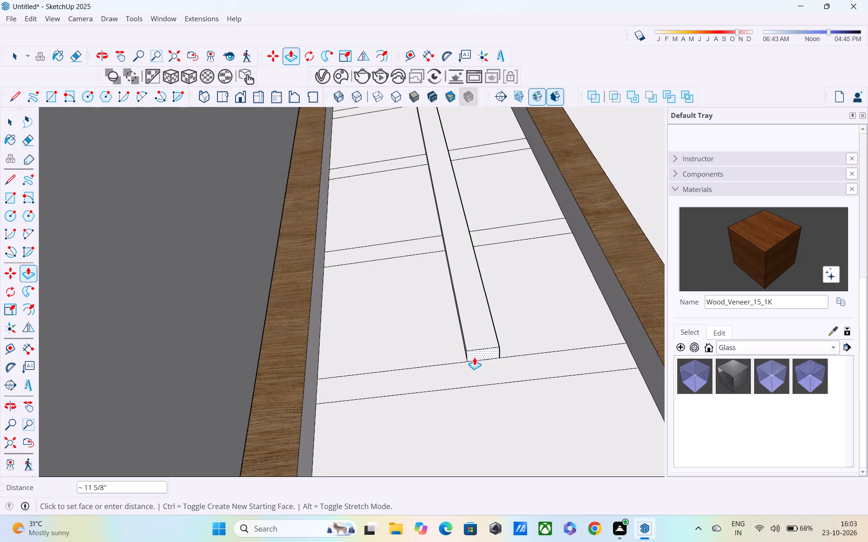
{"action": "left_click", "coordinate": [474, 357]}
{"action": "left_click", "coordinate": [479, 353]}
{"action": "left_click", "coordinate": [484, 384]}
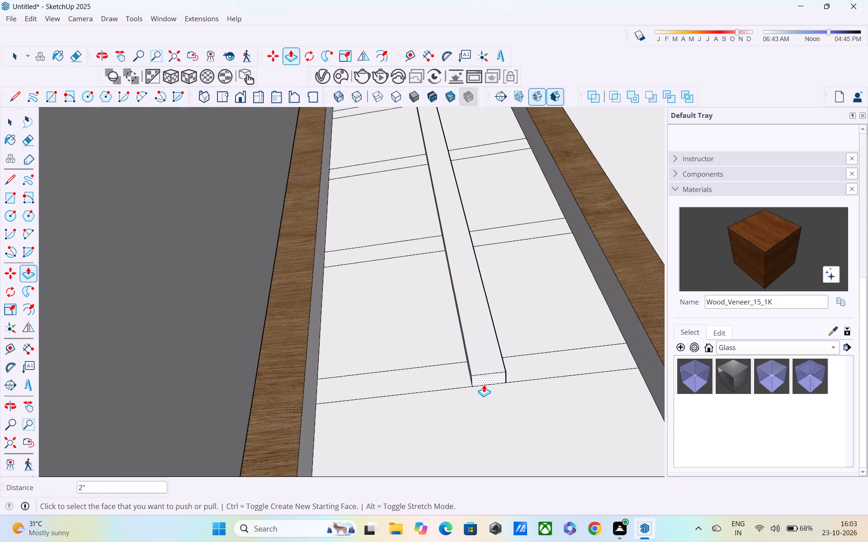
Extend the vertical bar's bottom end about 11 5/8" down to the top edge of the sixth, lowest crossbar strip.
{"action": "left_click", "coordinate": [487, 378]}
{"action": "scroll", "coordinate": [491, 402], "scroll_direction": "down", "scroll_amount": 5}
{"action": "middle_click_drag", "start_coordinate": [491, 403], "coordinate": [472, 327]}
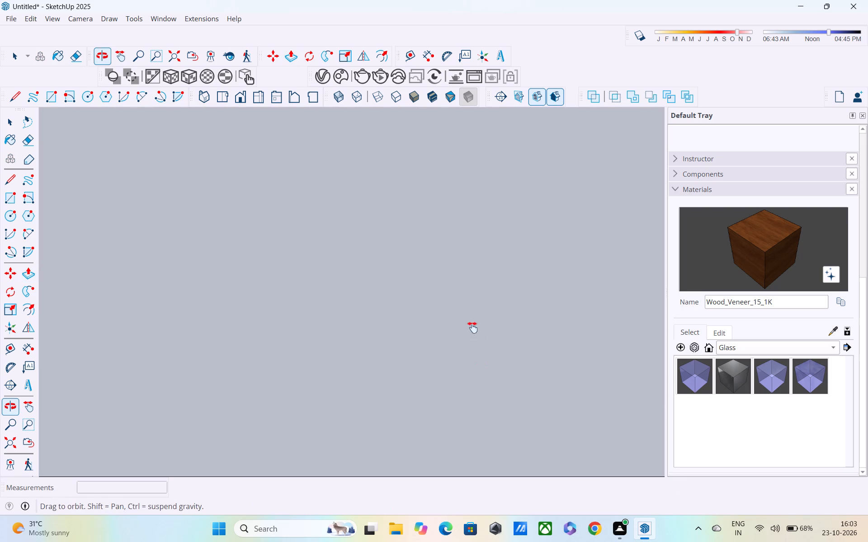
{"action": "middle_click_drag", "start_coordinate": [472, 327], "coordinate": [469, 319]}
{"action": "scroll", "coordinate": [468, 321], "scroll_direction": "up", "scroll_amount": 1}
{"action": "left_click", "coordinate": [9, 444]}
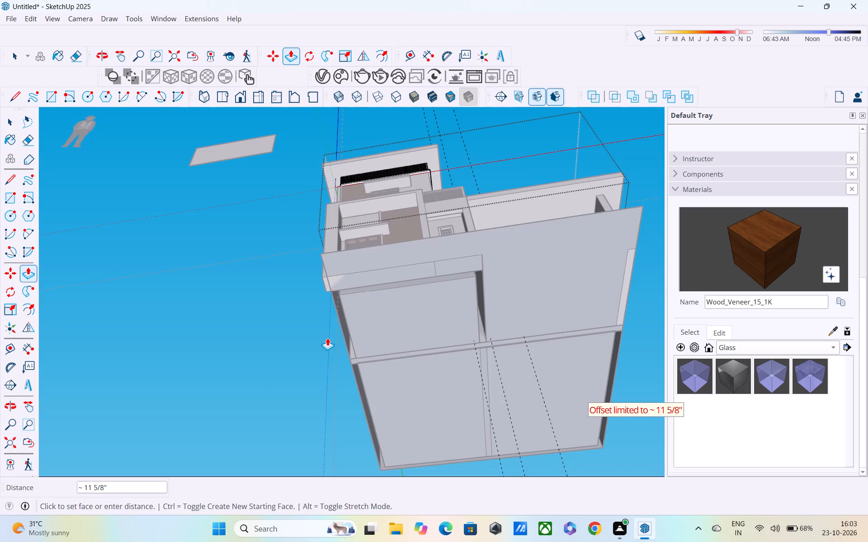
{"action": "middle_click_drag", "start_coordinate": [327, 338], "coordinate": [354, 453]}
{"action": "middle_click_drag", "start_coordinate": [400, 333], "coordinate": [375, 491]}
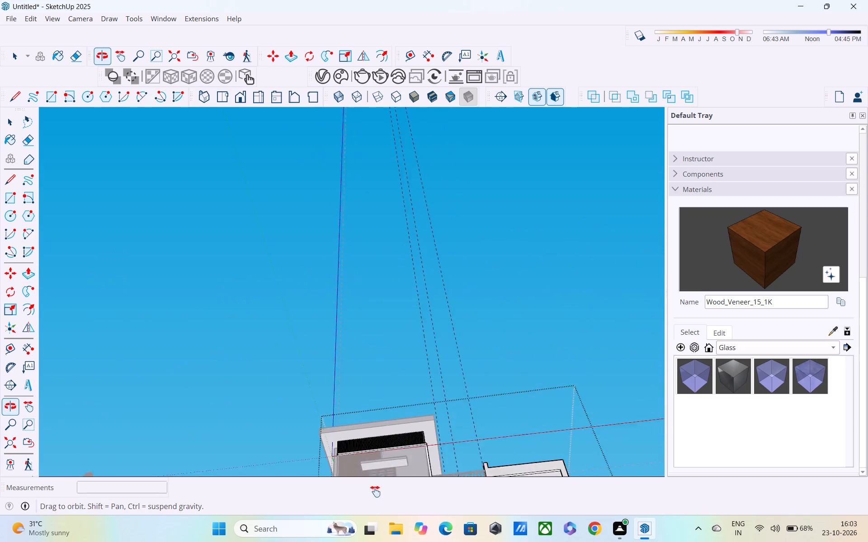
{"action": "middle_click_drag", "start_coordinate": [375, 491], "coordinate": [375, 362]}
{"action": "middle_click_drag", "start_coordinate": [639, 264], "coordinate": [568, 518]}
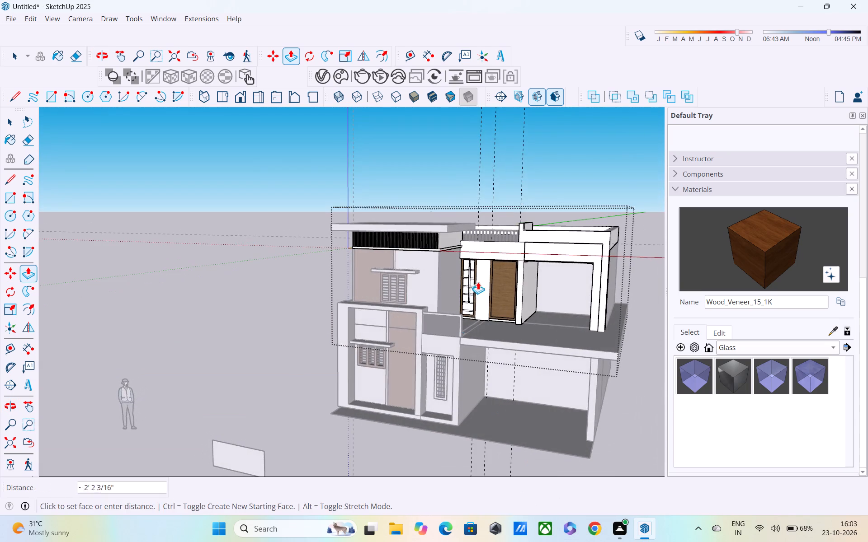
{"action": "scroll", "coordinate": [478, 281], "scroll_direction": "up", "scroll_amount": 9}
{"action": "middle_click_drag", "start_coordinate": [468, 315], "coordinate": [465, 280]}
{"action": "scroll", "coordinate": [467, 308], "scroll_direction": "up", "scroll_amount": 5}
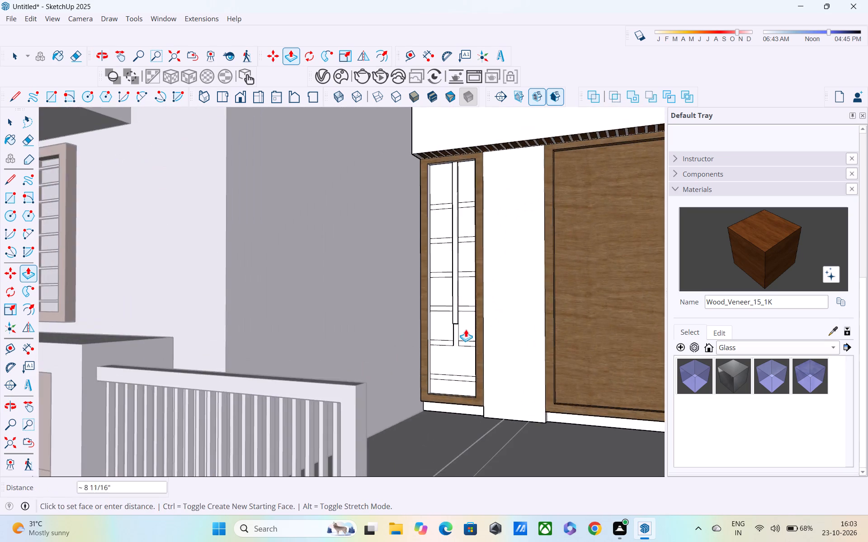
{"action": "scroll", "coordinate": [466, 329], "scroll_direction": "up", "scroll_amount": 10}
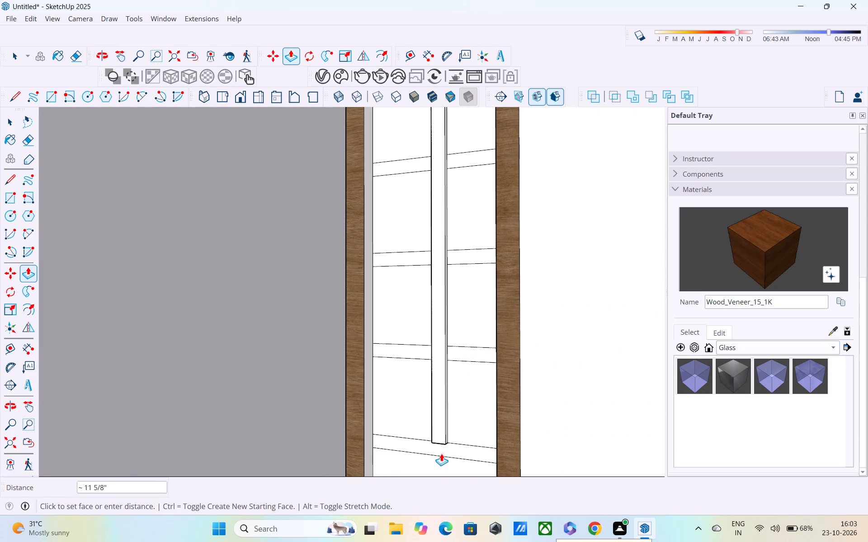
{"action": "left_click", "coordinate": [440, 456]}
Extend the vertical bar's bottom end 2" down across the lowest crossbar strip to its lower edge.
{"action": "middle_click_drag", "start_coordinate": [443, 424], "coordinate": [495, 278]}
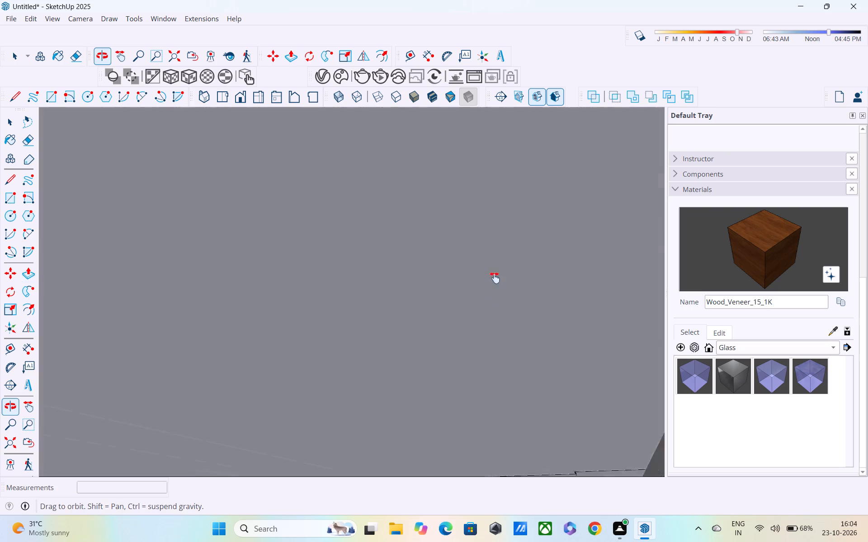
{"action": "middle_click_drag", "start_coordinate": [495, 278], "coordinate": [470, 369]}
{"action": "middle_click_drag", "start_coordinate": [453, 392], "coordinate": [416, 405]}
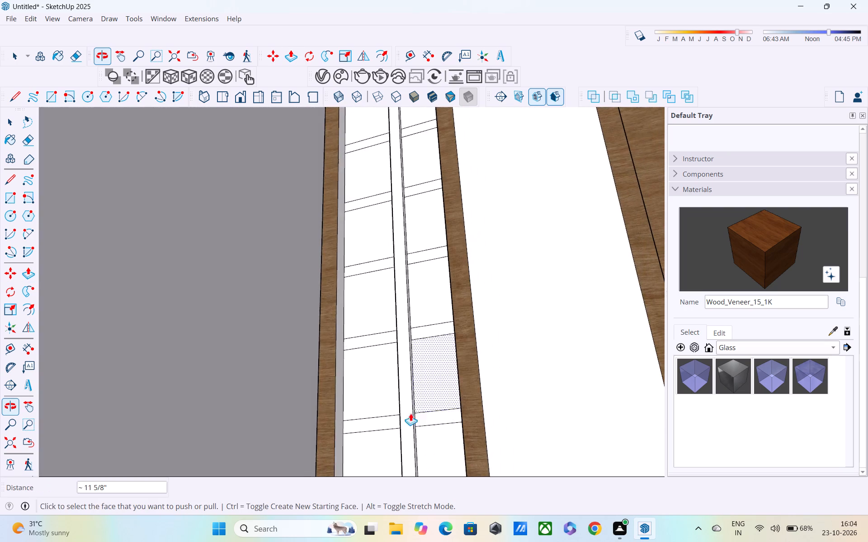
{"action": "scroll", "coordinate": [407, 419], "scroll_direction": "up", "scroll_amount": 7}
{"action": "middle_click_drag", "start_coordinate": [405, 382], "coordinate": [411, 188]}
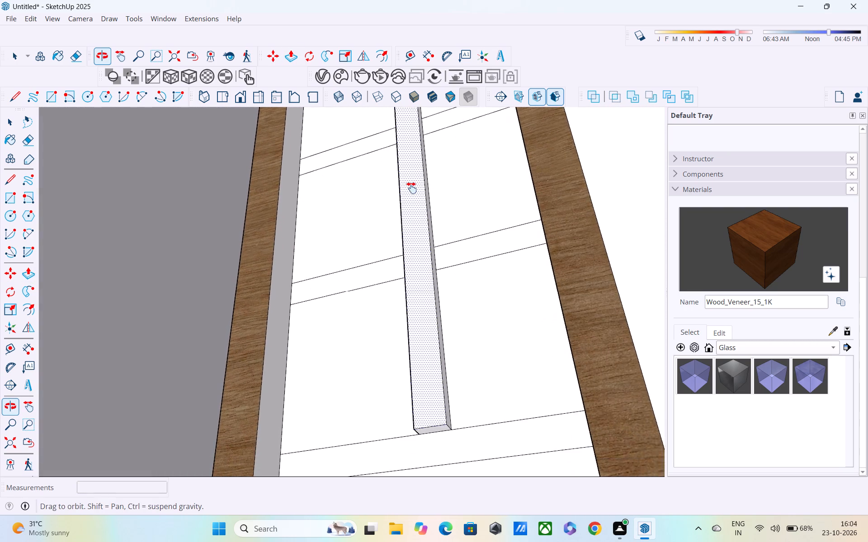
{"action": "middle_click_drag", "start_coordinate": [411, 188], "coordinate": [413, 178]}
{"action": "scroll", "coordinate": [411, 410], "scroll_direction": "up", "scroll_amount": 1}
{"action": "middle_click_drag", "start_coordinate": [412, 409], "coordinate": [413, 334], "text": "shift"}
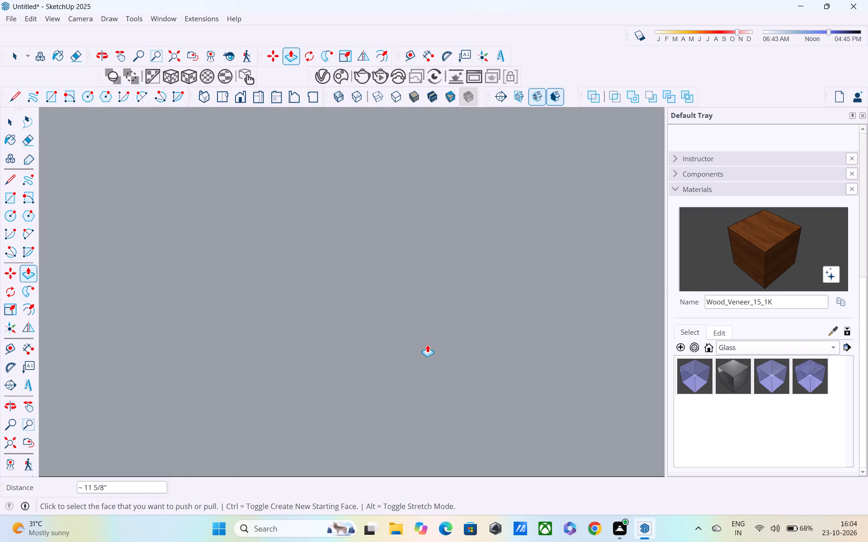
{"action": "middle_click_drag", "start_coordinate": [427, 345], "coordinate": [335, 541], "text": "shift"}
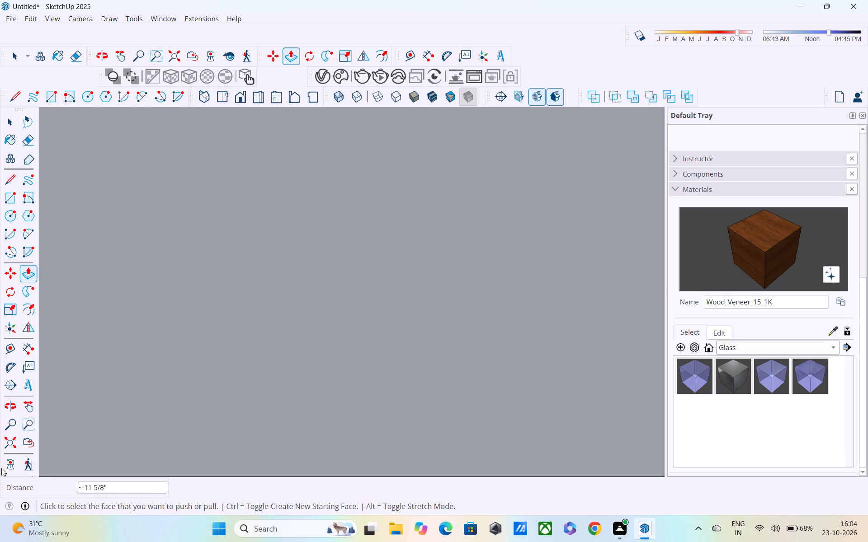
{"action": "left_click", "coordinate": [14, 444]}
{"action": "middle_click_drag", "start_coordinate": [420, 156], "coordinate": [367, 294]}
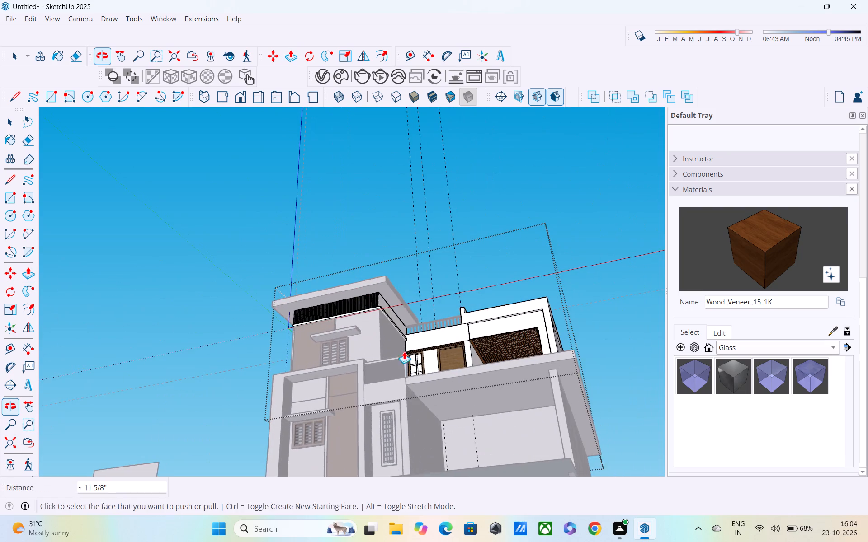
{"action": "middle_click_drag", "start_coordinate": [406, 368], "coordinate": [364, 484]}
{"action": "scroll", "coordinate": [422, 372], "scroll_direction": "up", "scroll_amount": 16}
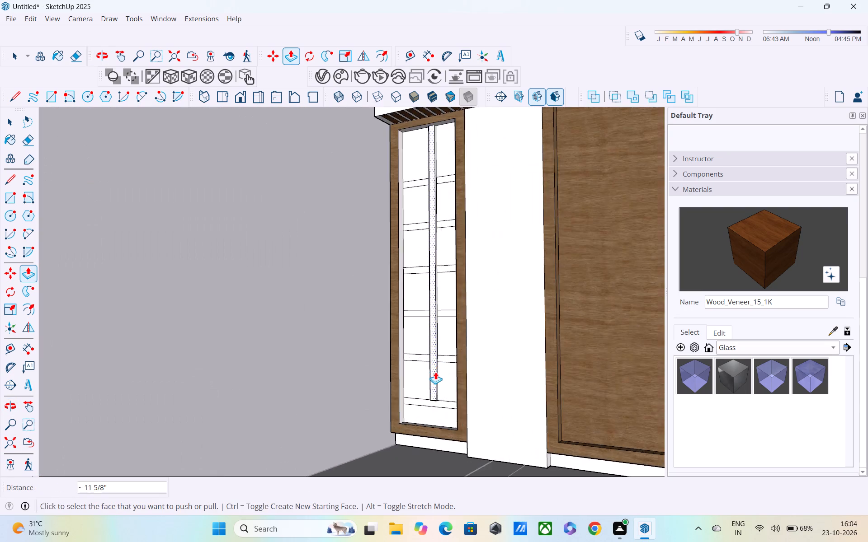
{"action": "scroll", "coordinate": [435, 372], "scroll_direction": "up", "scroll_amount": 7}
{"action": "middle_click_drag", "start_coordinate": [431, 395], "coordinate": [425, 336]}
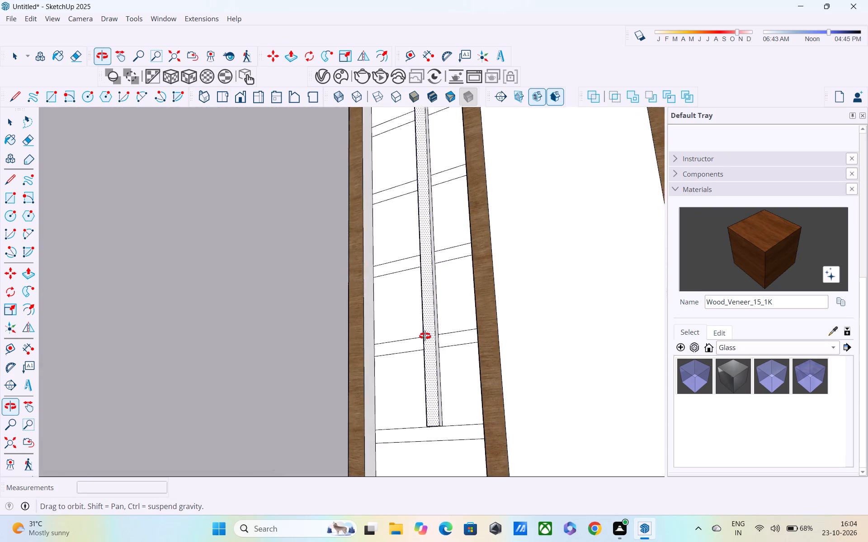
{"action": "middle_click_drag", "start_coordinate": [425, 336], "coordinate": [425, 338]}
{"action": "middle_click_drag", "start_coordinate": [428, 368], "coordinate": [415, 335], "text": "shift"}
{"action": "scroll", "coordinate": [415, 391], "scroll_direction": "up", "scroll_amount": 6}
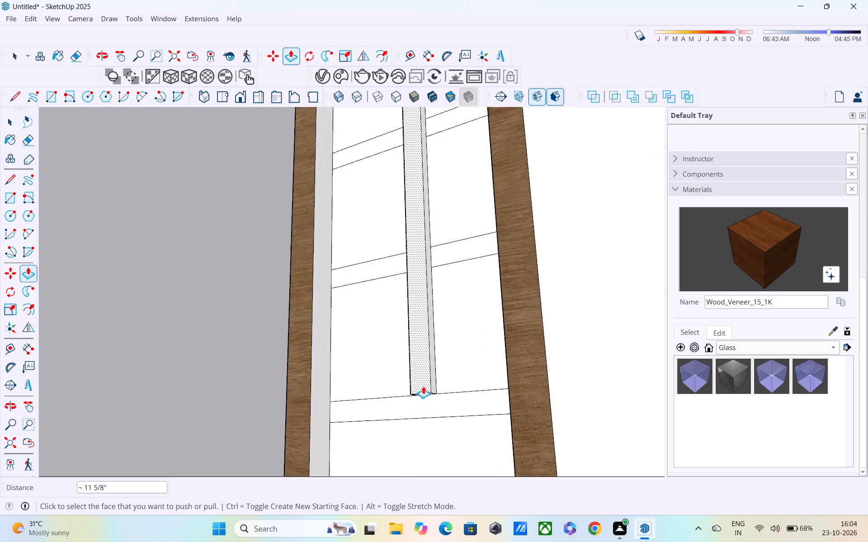
{"action": "middle_click_drag", "start_coordinate": [423, 386], "coordinate": [421, 380]}
{"action": "scroll", "coordinate": [422, 384], "scroll_direction": "up", "scroll_amount": 11}
{"action": "middle_click_drag", "start_coordinate": [425, 392], "coordinate": [425, 351]}
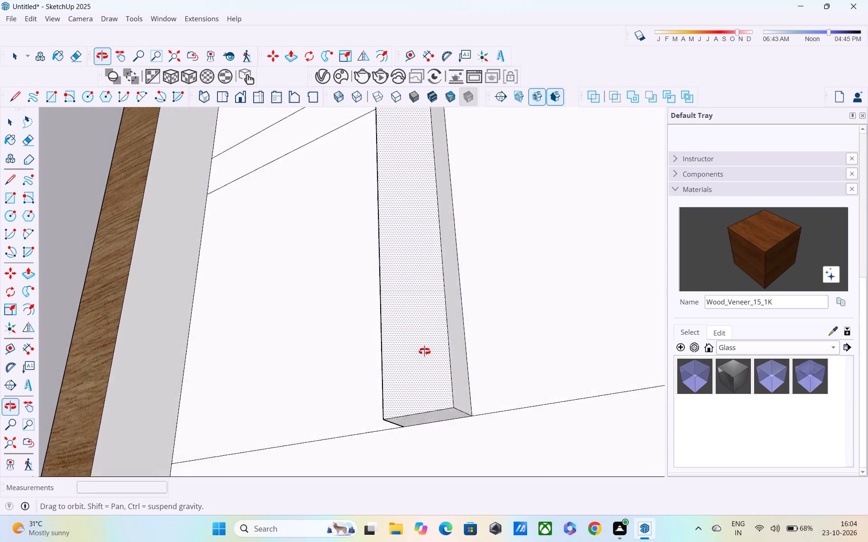
{"action": "middle_click_drag", "start_coordinate": [425, 351], "coordinate": [426, 344]}
{"action": "left_click", "coordinate": [425, 416]}
{"action": "scroll", "coordinate": [427, 434], "scroll_direction": "down", "scroll_amount": 5}
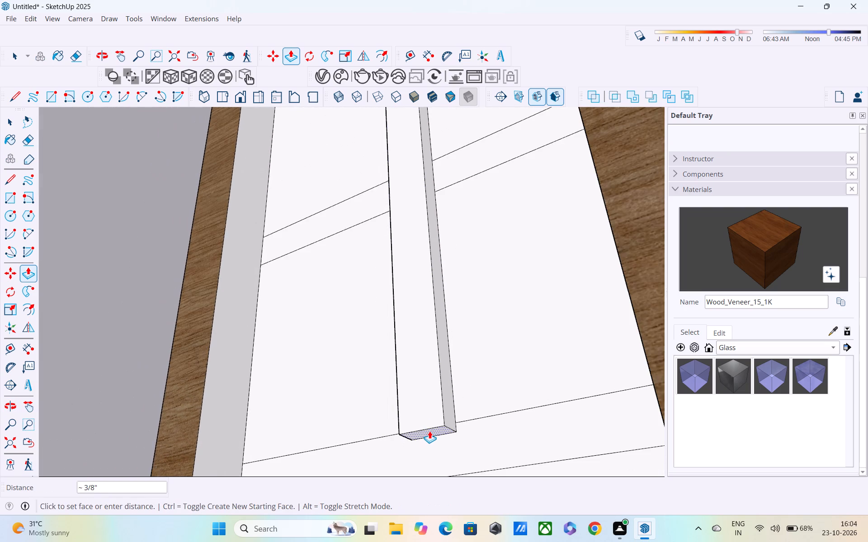
{"action": "middle_click_drag", "start_coordinate": [430, 430], "coordinate": [425, 372]}
{"action": "scroll", "coordinate": [425, 372], "scroll_direction": "down", "scroll_amount": 3}
{"action": "middle_click_drag", "start_coordinate": [425, 372], "coordinate": [423, 382]}
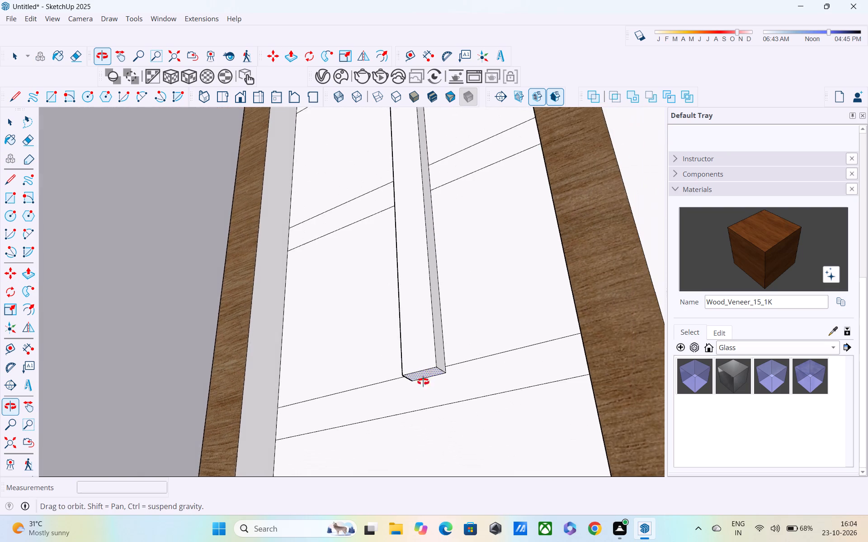
{"action": "middle_click_drag", "start_coordinate": [423, 382], "coordinate": [415, 347]}
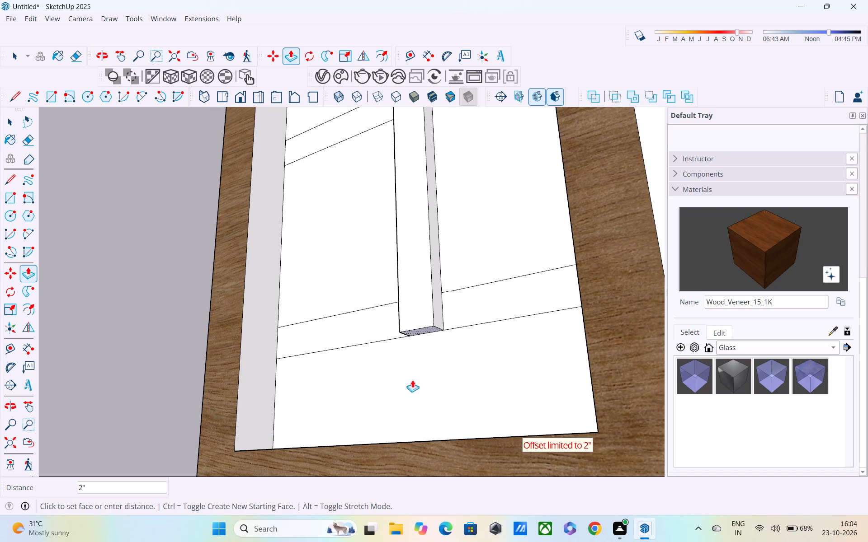
{"action": "left_click", "coordinate": [419, 365]}
Extend the vertical bar's bottom end about 5 11/16" down to the bottom of the wooden window frame.
{"action": "left_click", "coordinate": [421, 331]}
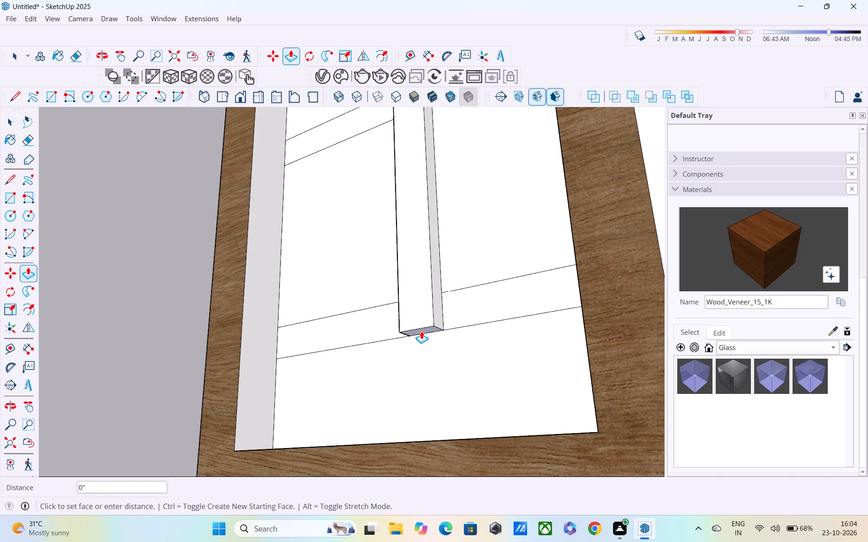
{"action": "left_click", "coordinate": [418, 452]}
Raise both halves of the lowest crossbar strip 1" from the window pane.
{"action": "scroll", "coordinate": [416, 407], "scroll_direction": "down", "scroll_amount": 4}
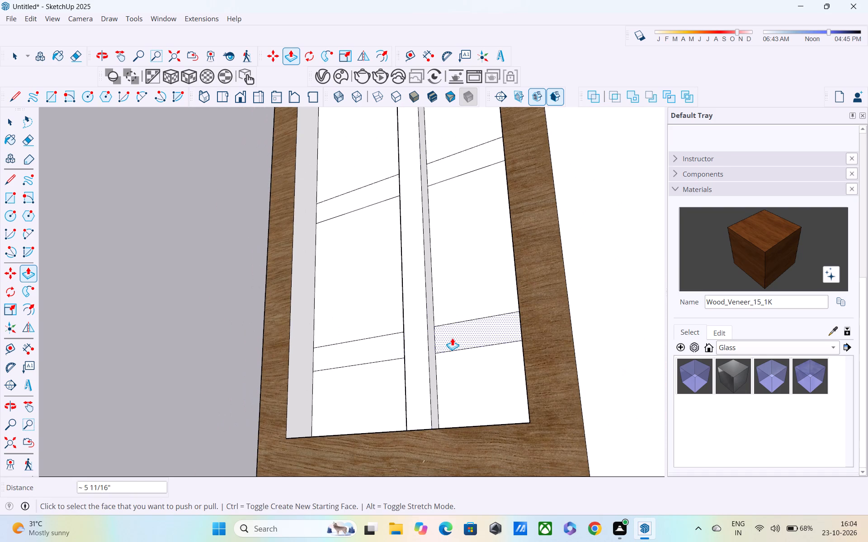
{"action": "double_click", "coordinate": [452, 338]}
{"action": "double_click", "coordinate": [388, 342]}
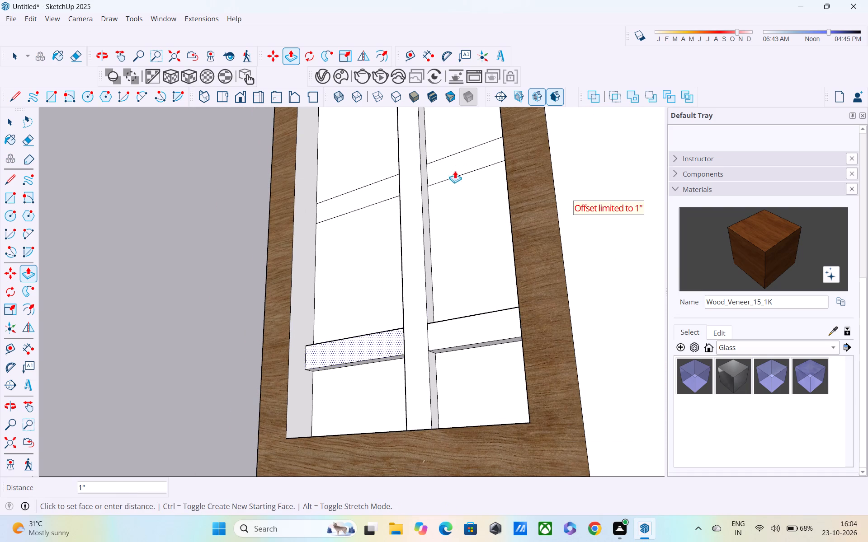
{"action": "left_click", "coordinate": [454, 336]}
Raise both halves of the fifth crossbar strip, just above the lowest one, 1" from the window pane.
{"action": "scroll", "coordinate": [458, 276], "scroll_direction": "down", "scroll_amount": 3}
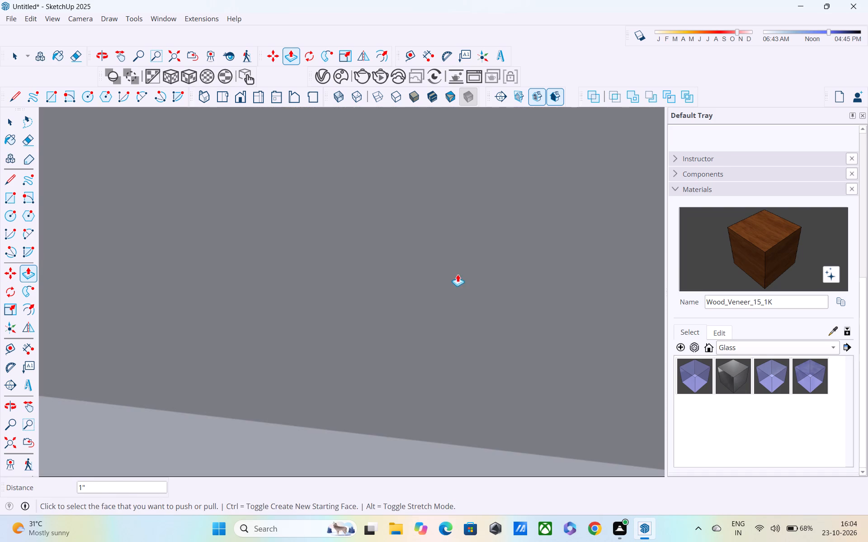
{"action": "middle_click_drag", "start_coordinate": [458, 274], "coordinate": [443, 346], "text": "shift"}
{"action": "left_click", "coordinate": [3, 439]}
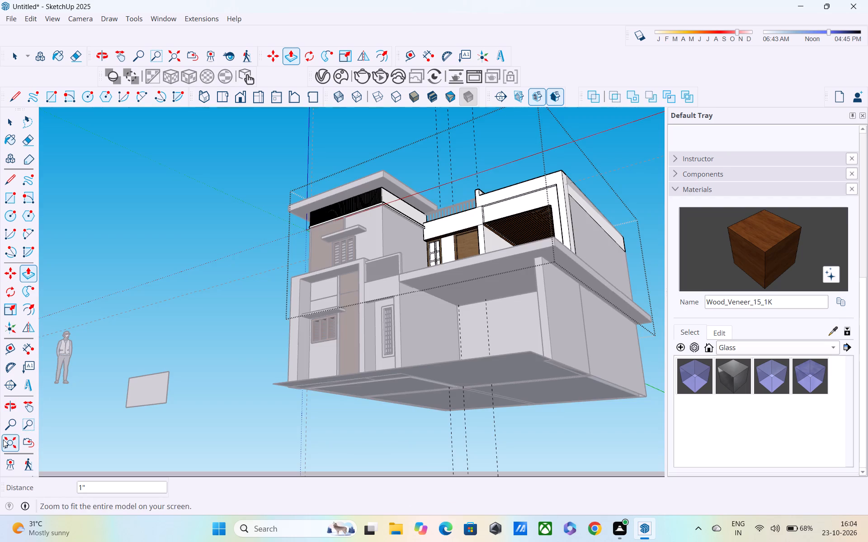
{"action": "middle_click_drag", "start_coordinate": [316, 253], "coordinate": [310, 436], "text": "shift"}
{"action": "scroll", "coordinate": [407, 441], "scroll_direction": "up", "scroll_amount": 1}
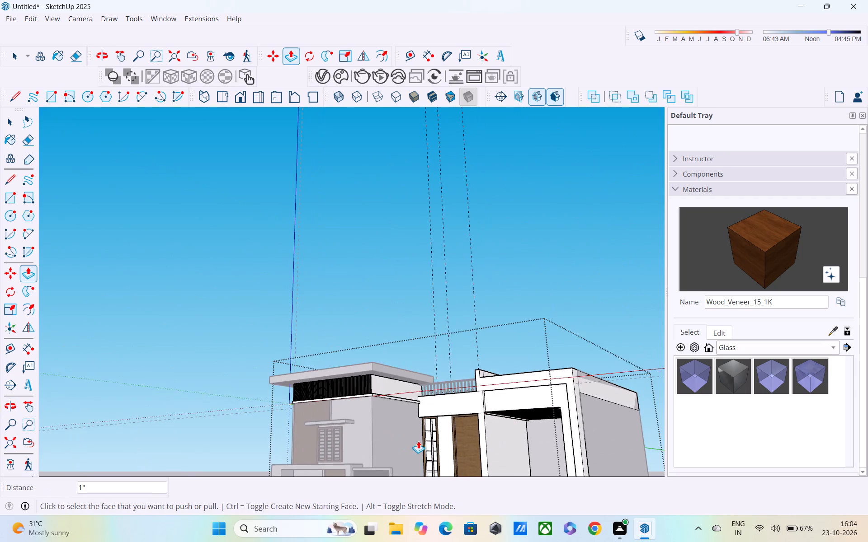
{"action": "middle_click_drag", "start_coordinate": [417, 409], "coordinate": [418, 300], "text": "shift"}
{"action": "scroll", "coordinate": [453, 348], "scroll_direction": "up", "scroll_amount": 8}
{"action": "middle_click_drag", "start_coordinate": [428, 323], "coordinate": [415, 378]}
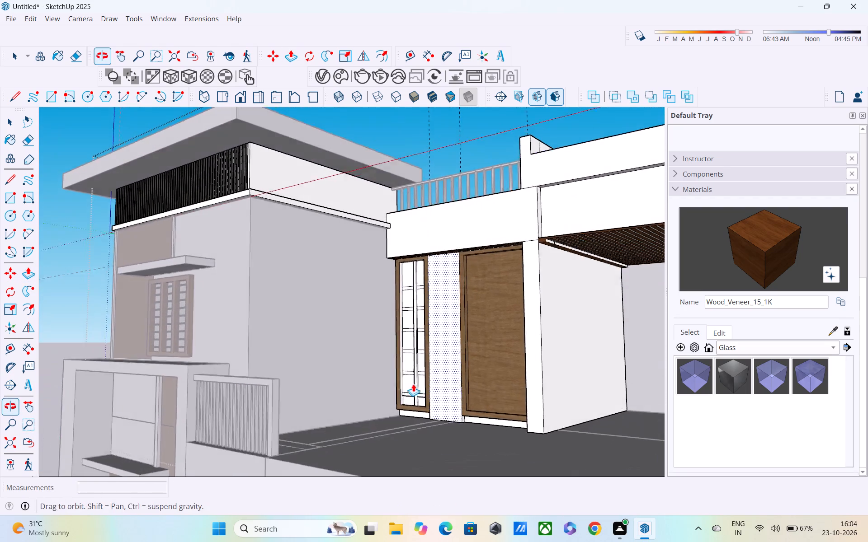
{"action": "scroll", "coordinate": [413, 381], "scroll_direction": "up", "scroll_amount": 15}
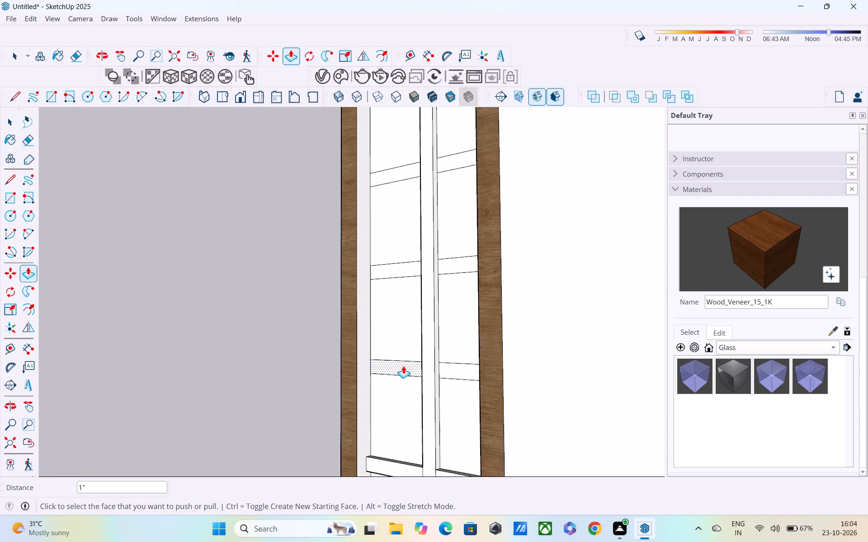
{"action": "double_click", "coordinate": [403, 364]}
{"action": "double_click", "coordinate": [459, 366]}
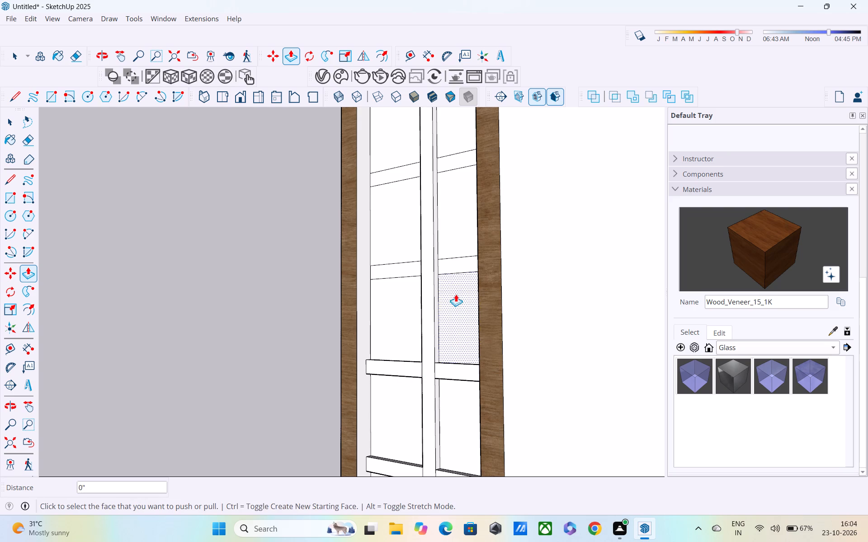
Raise both halves of the fourth and third crossbar strips 1" from the window pane.
{"action": "double_click", "coordinate": [451, 266]}
{"action": "double_click", "coordinate": [388, 266]}
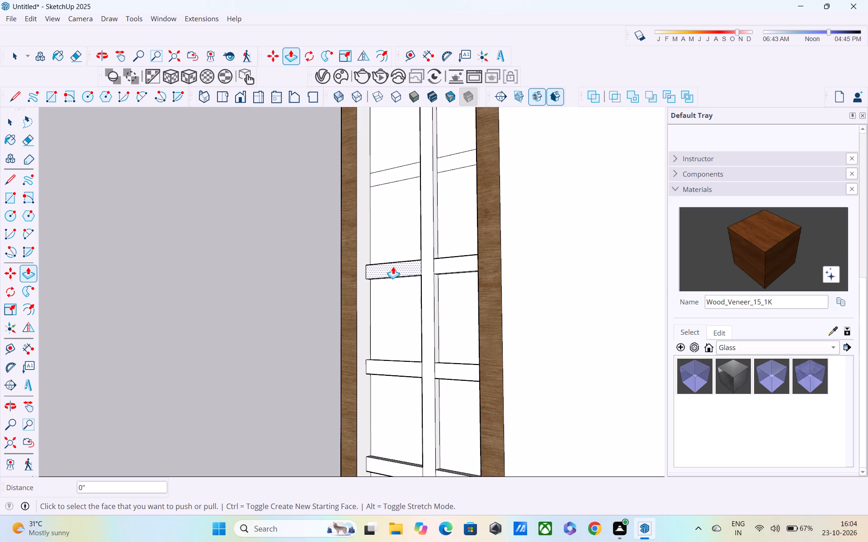
{"action": "middle_click_drag", "start_coordinate": [393, 266], "coordinate": [382, 423]}
{"action": "double_click", "coordinate": [387, 322]}
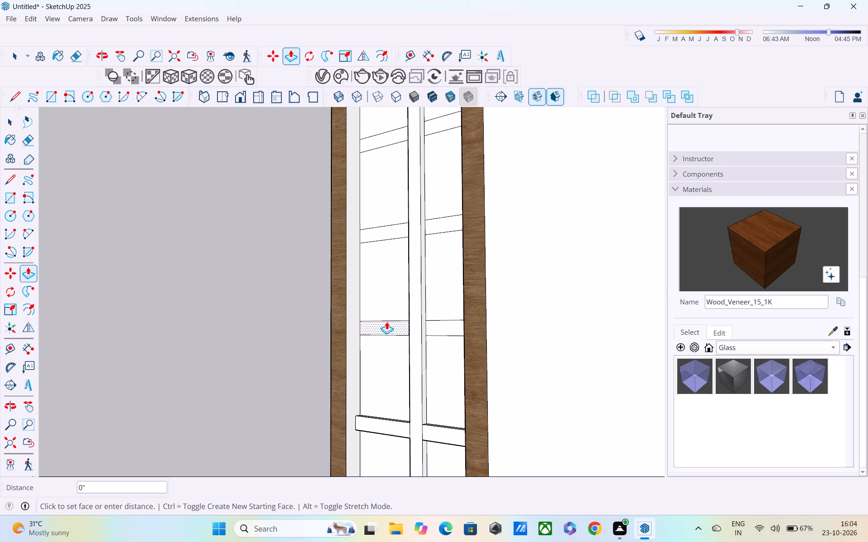
{"action": "double_click", "coordinate": [434, 322]}
Raise both halves of the second crossbar strip from the top 1" from the window pane.
{"action": "middle_click_drag", "start_coordinate": [437, 321], "coordinate": [401, 393]}
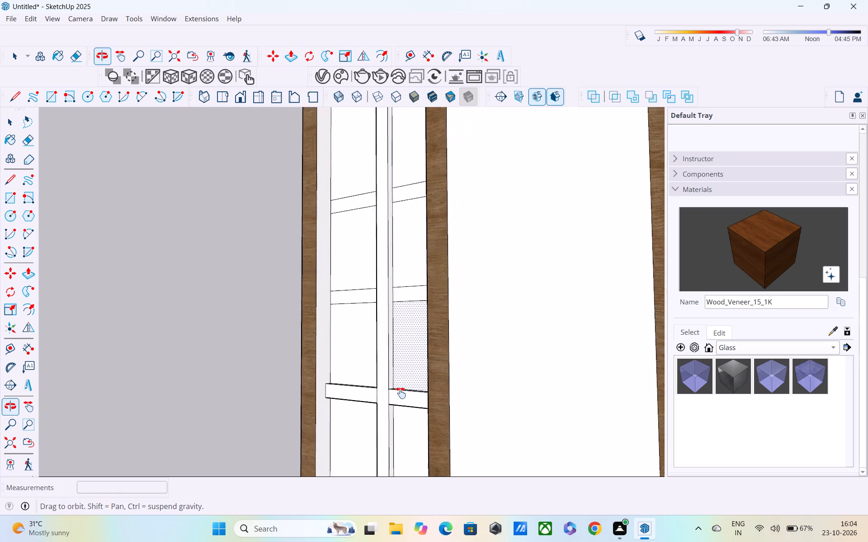
{"action": "middle_click_drag", "start_coordinate": [401, 393], "coordinate": [387, 403]}
{"action": "double_click", "coordinate": [395, 309]}
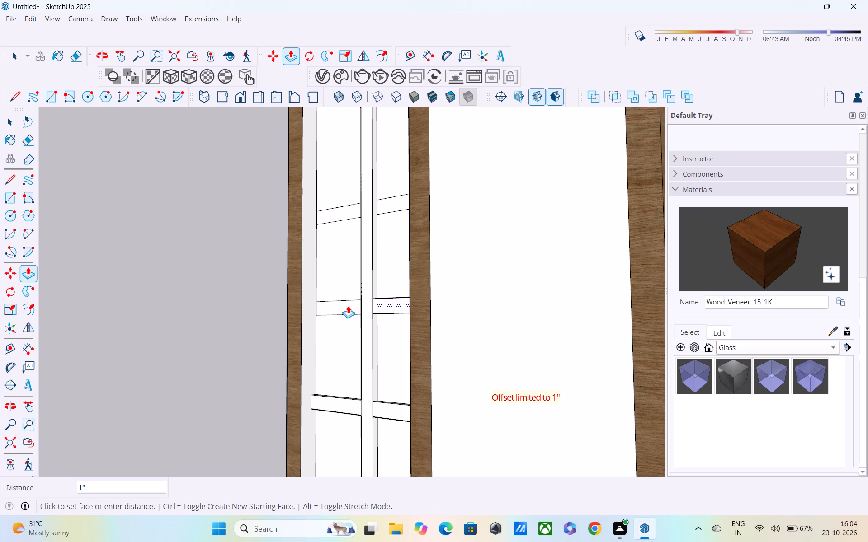
{"action": "double_click", "coordinate": [346, 305]}
{"action": "middle_click_drag", "start_coordinate": [345, 304], "coordinate": [313, 381]}
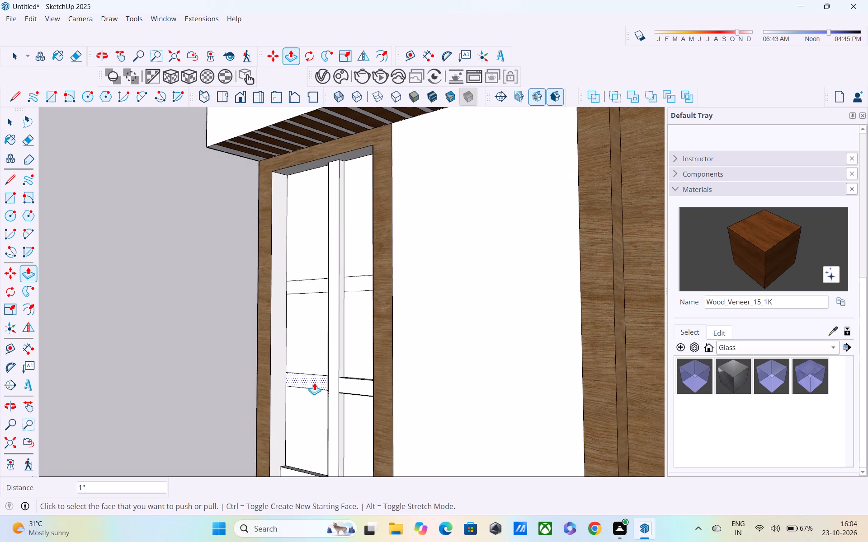
{"action": "middle_click_drag", "start_coordinate": [314, 383], "coordinate": [559, 388]}
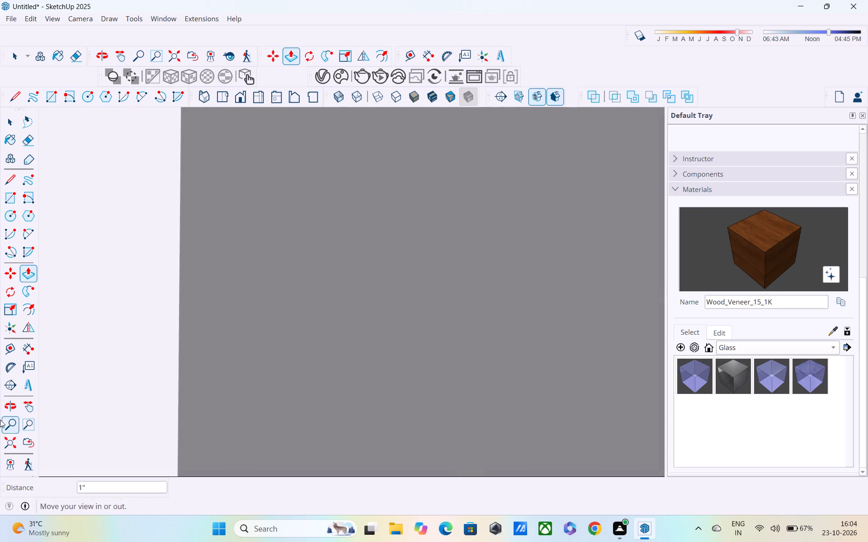
{"action": "left_click", "coordinate": [8, 441]}
{"action": "middle_click_drag", "start_coordinate": [415, 238], "coordinate": [257, 274], "text": "shift"}
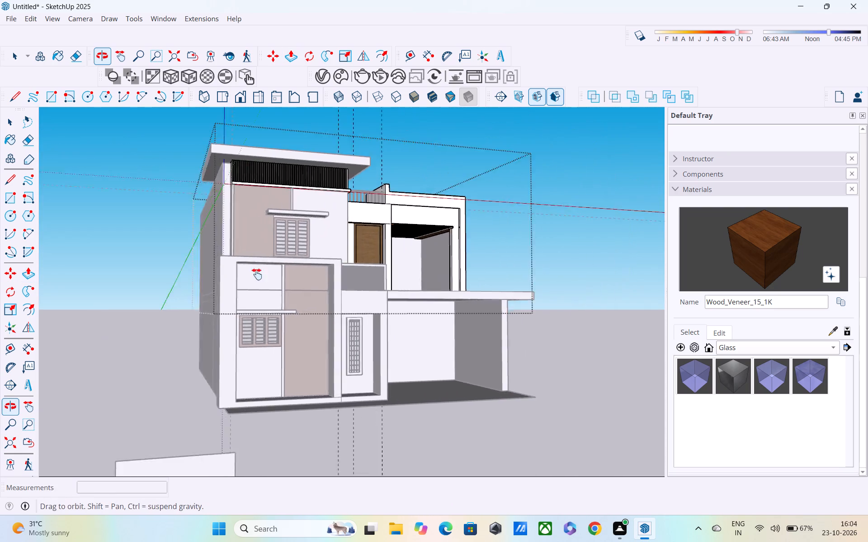
{"action": "middle_click_drag", "start_coordinate": [257, 274], "coordinate": [234, 276], "text": "shift"}
{"action": "middle_click_drag", "start_coordinate": [339, 257], "coordinate": [268, 296]}
{"action": "scroll", "coordinate": [320, 243], "scroll_direction": "up", "scroll_amount": 15}
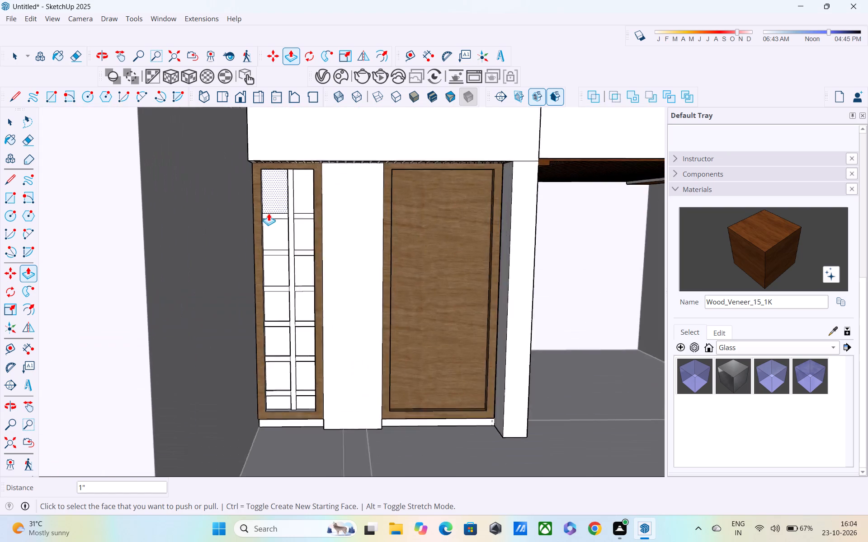
{"action": "scroll", "coordinate": [289, 247], "scroll_direction": "up", "scroll_amount": 8}
{"action": "double_click", "coordinate": [283, 267]}
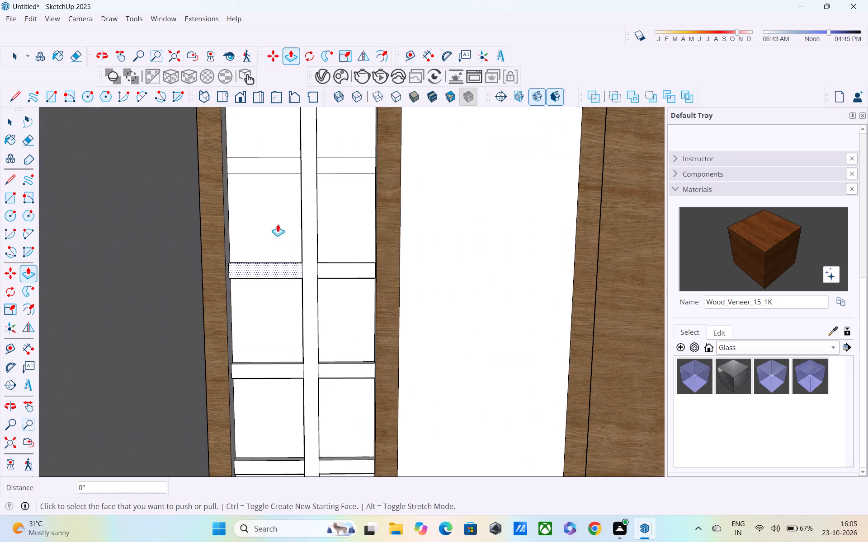
Raise both halves of the topmost crossbar strip 1" from the window pane.
{"action": "double_click", "coordinate": [271, 164]}
{"action": "double_click", "coordinate": [344, 167]}
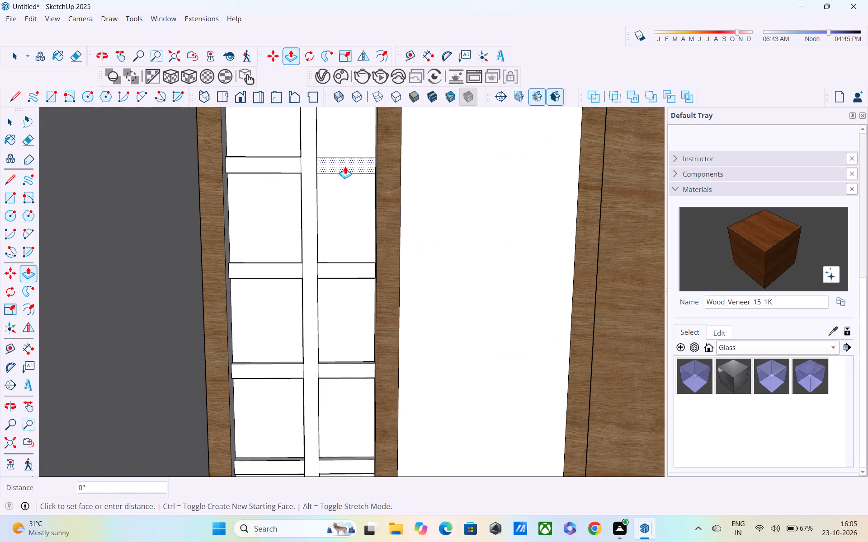
Paint the eight panes in the top four rows of the narrow upper-floor window with the Glass_Mirror_1 material.
{"action": "middle_click_drag", "start_coordinate": [346, 168], "coordinate": [269, 220]}
{"action": "middle_click_drag", "start_coordinate": [256, 222], "coordinate": [209, 239]}
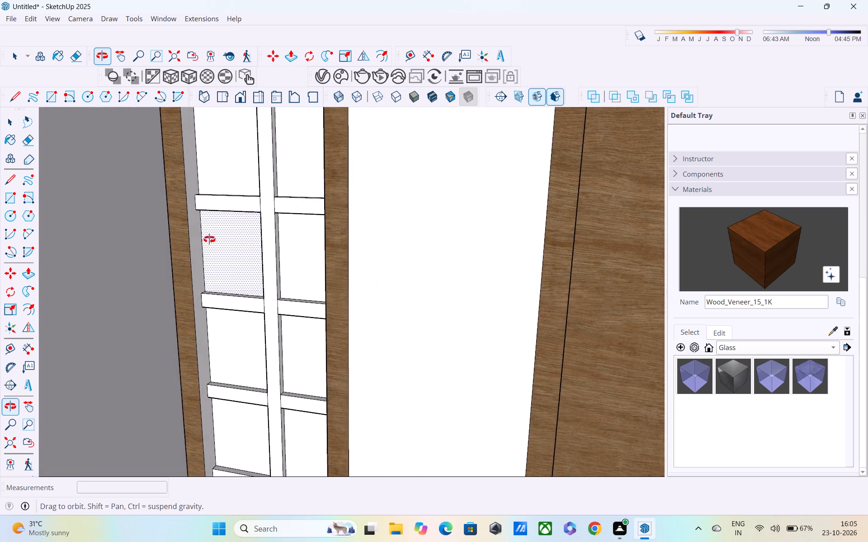
{"action": "middle_click_drag", "start_coordinate": [209, 239], "coordinate": [352, 313]}
{"action": "scroll", "coordinate": [357, 297], "scroll_direction": "down", "scroll_amount": 11}
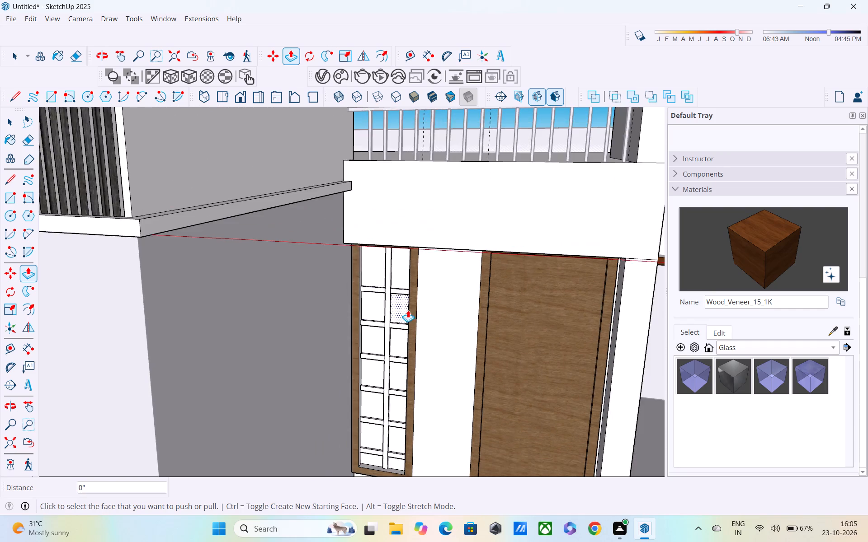
{"action": "middle_click_drag", "start_coordinate": [408, 310], "coordinate": [409, 286]}
{"action": "scroll", "coordinate": [410, 286], "scroll_direction": "up", "scroll_amount": 1}
{"action": "scroll", "coordinate": [415, 287], "scroll_direction": "down", "scroll_amount": 2}
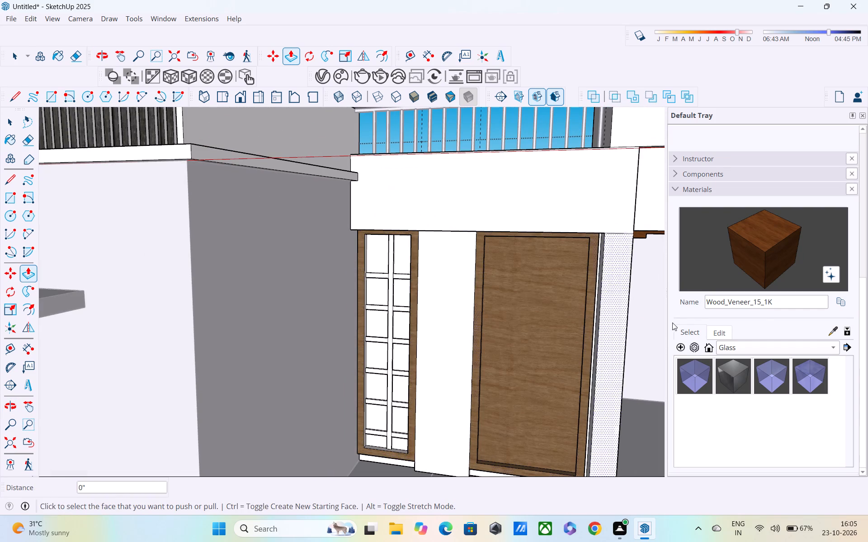
{"action": "key", "text": "space"}
{"action": "left_click", "coordinate": [771, 347]}
{"action": "left_click", "coordinate": [693, 316]}
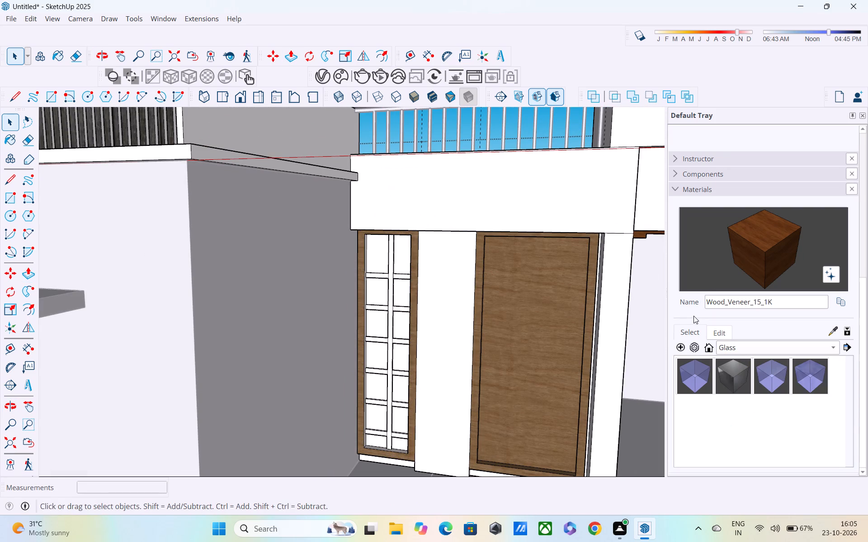
{"action": "left_click", "coordinate": [724, 378]}
{"action": "left_click", "coordinate": [384, 254]}
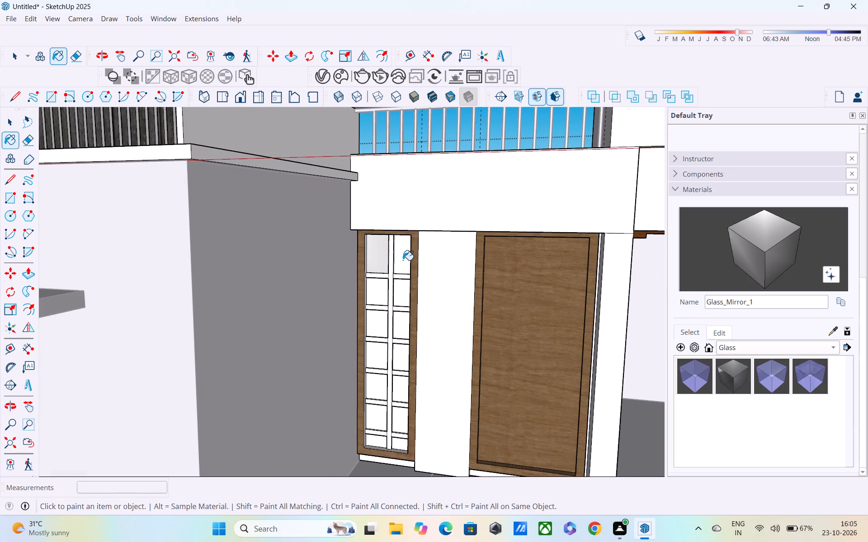
{"action": "left_click", "coordinate": [405, 260]}
{"action": "left_click", "coordinate": [373, 290]}
{"action": "left_click", "coordinate": [409, 296]}
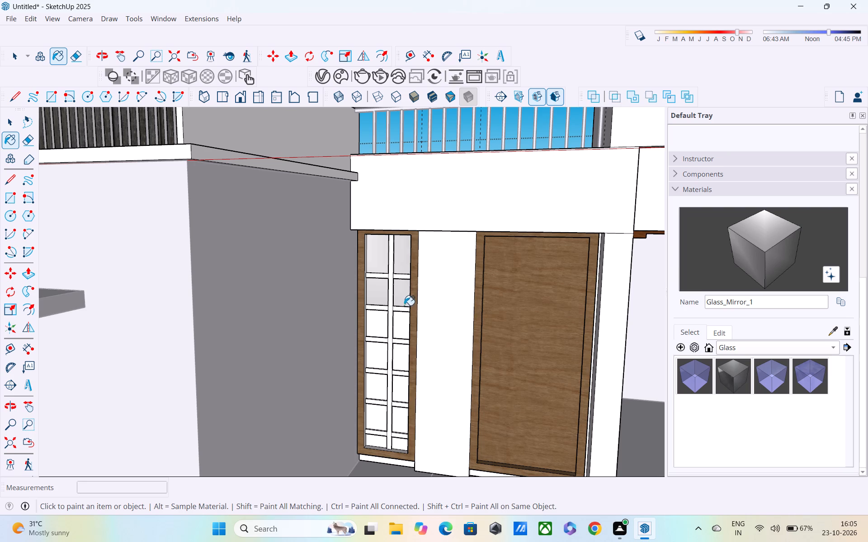
{"action": "left_click", "coordinate": [401, 327]}
{"action": "left_click_drag", "start_coordinate": [382, 324], "coordinate": [382, 353]}
{"action": "left_click", "coordinate": [382, 355]}
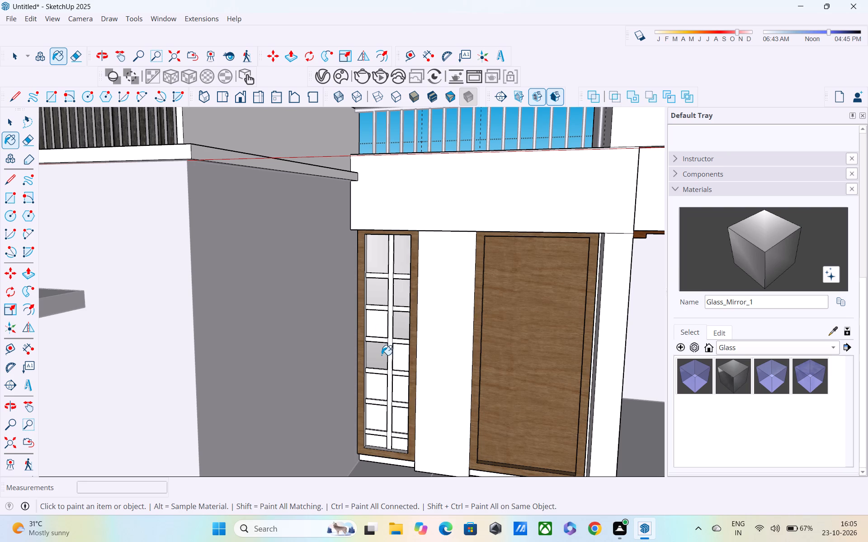
{"action": "left_click", "coordinate": [395, 358]}
{"action": "left_click", "coordinate": [377, 324]}
Paint the six panes in the bottom three rows of the narrow window with Glass_Mirror_1.
{"action": "left_click", "coordinate": [380, 388]}
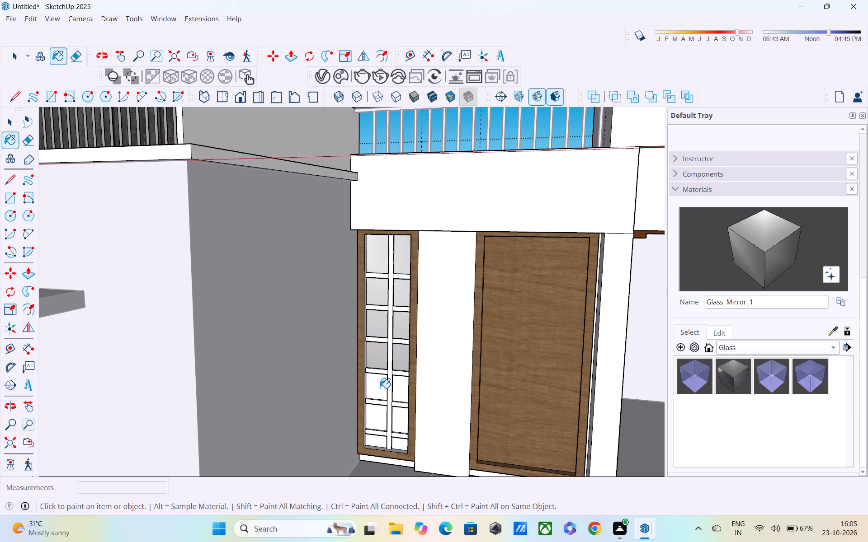
{"action": "left_click", "coordinate": [395, 389]}
{"action": "left_click", "coordinate": [379, 415]}
{"action": "left_click", "coordinate": [392, 424]}
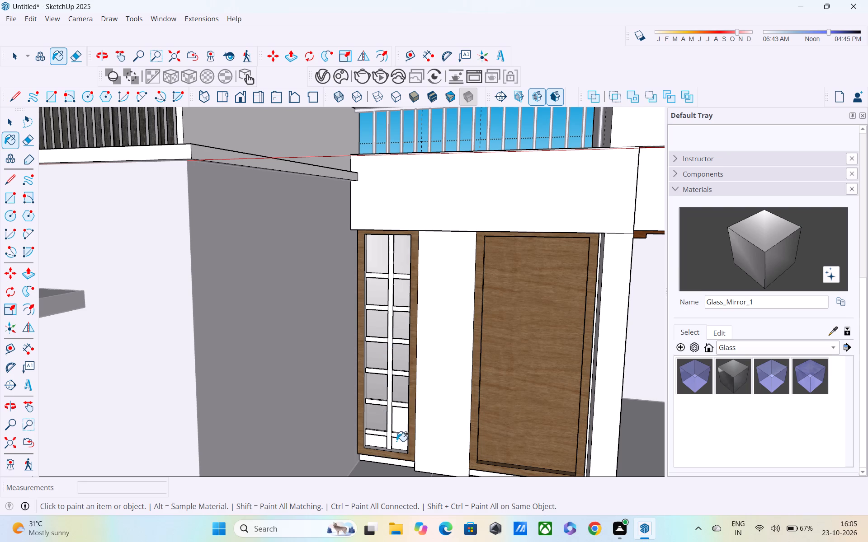
{"action": "left_click", "coordinate": [396, 445]}
{"action": "left_click", "coordinate": [403, 418]}
{"action": "left_click", "coordinate": [376, 441]}
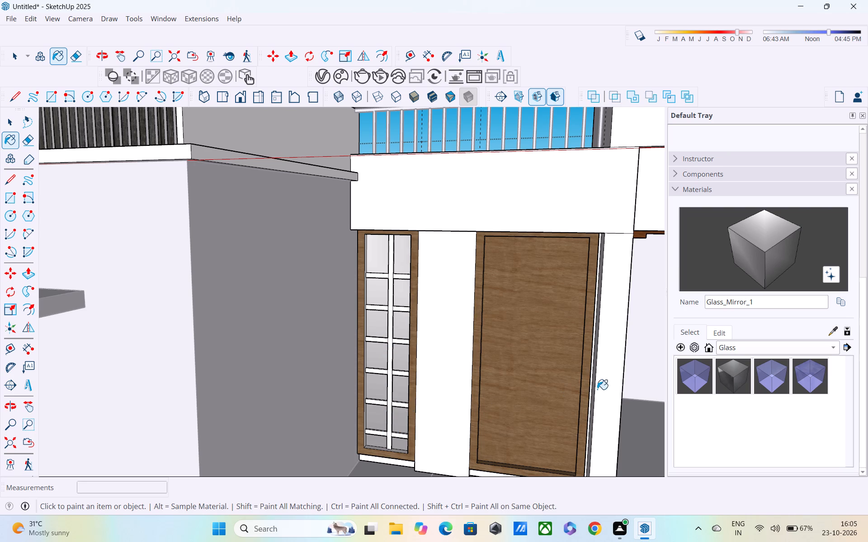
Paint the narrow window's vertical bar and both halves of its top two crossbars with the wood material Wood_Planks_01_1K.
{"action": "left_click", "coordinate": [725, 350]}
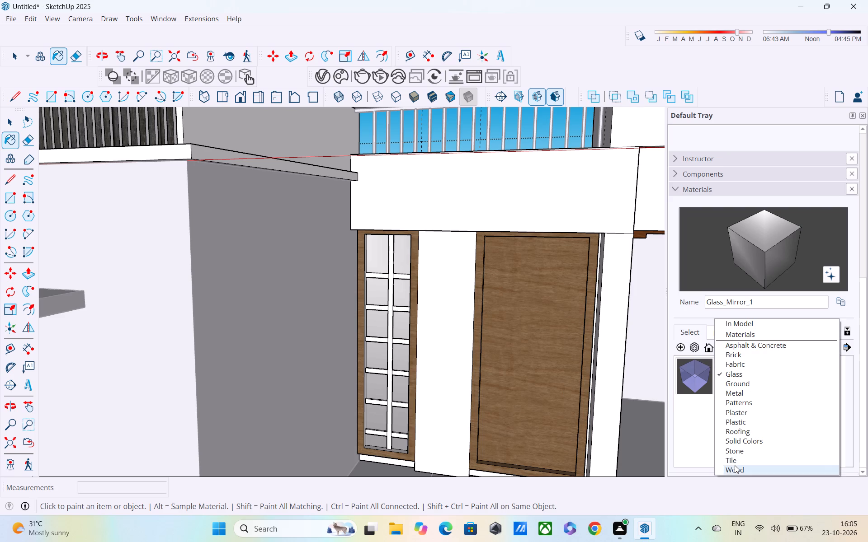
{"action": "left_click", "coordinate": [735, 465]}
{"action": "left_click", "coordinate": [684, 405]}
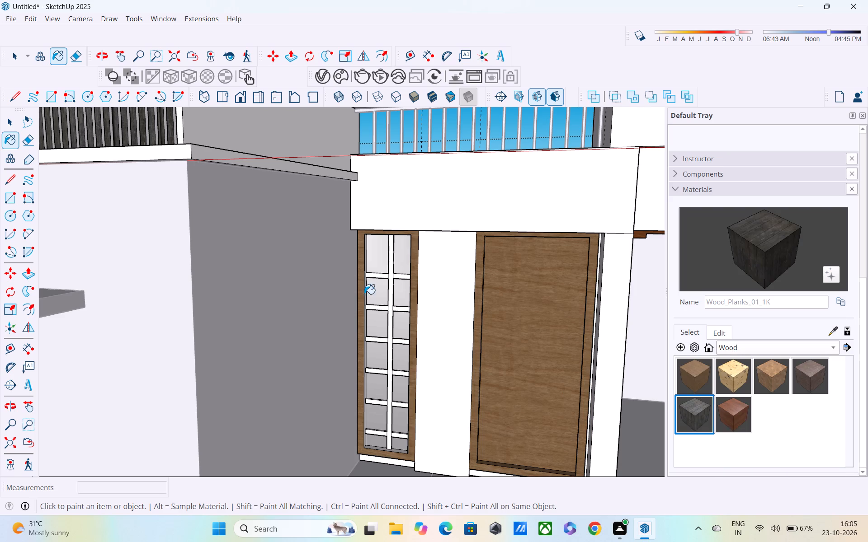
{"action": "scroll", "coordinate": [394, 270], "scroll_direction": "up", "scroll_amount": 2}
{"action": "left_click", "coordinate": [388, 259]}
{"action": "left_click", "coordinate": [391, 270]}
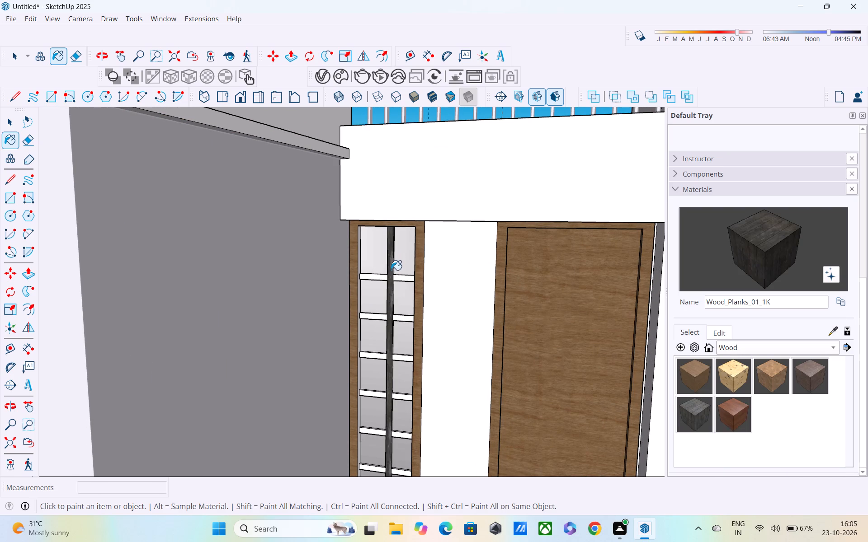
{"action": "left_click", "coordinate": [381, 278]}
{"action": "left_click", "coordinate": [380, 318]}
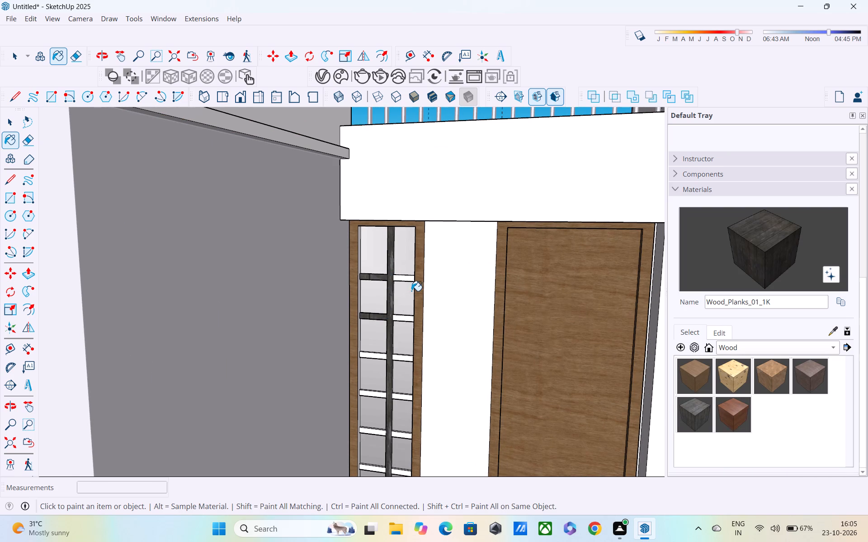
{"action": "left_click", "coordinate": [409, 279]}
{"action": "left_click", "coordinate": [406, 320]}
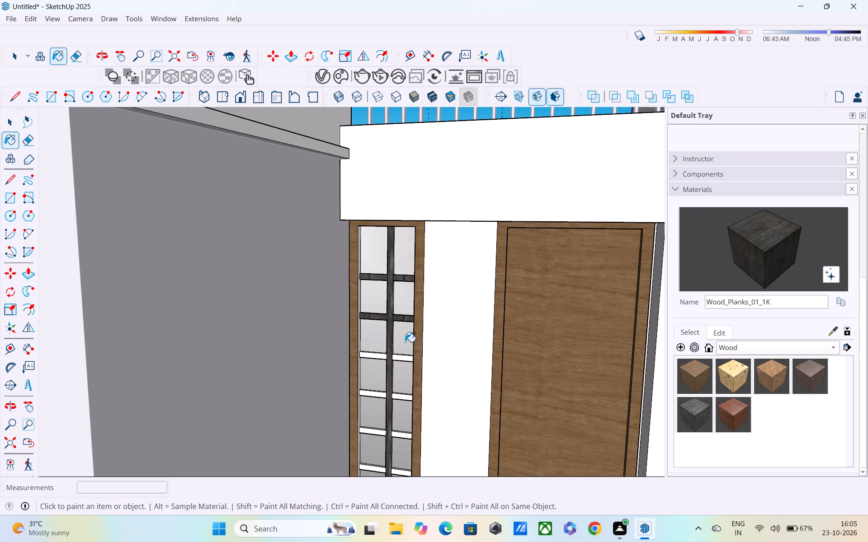
Paint both halves of the narrow window's lower four crossbars with Wood_Planks_01_1K.
{"action": "left_click", "coordinate": [404, 357]}
{"action": "left_click", "coordinate": [377, 356]}
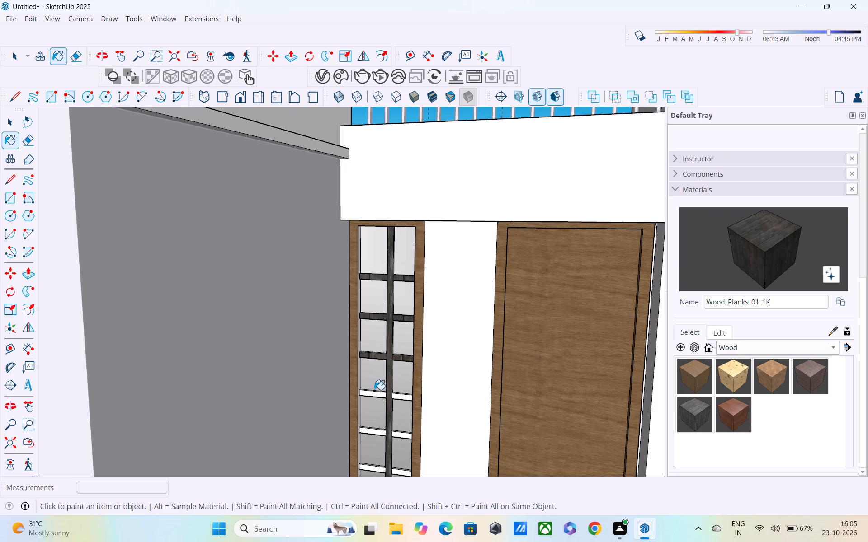
{"action": "left_click", "coordinate": [374, 393]}
{"action": "left_click", "coordinate": [395, 397]}
{"action": "scroll", "coordinate": [388, 401], "scroll_direction": "up", "scroll_amount": 1}
{"action": "middle_click_drag", "start_coordinate": [383, 400], "coordinate": [390, 266], "text": "shift"}
{"action": "scroll", "coordinate": [389, 314], "scroll_direction": "up", "scroll_amount": 2}
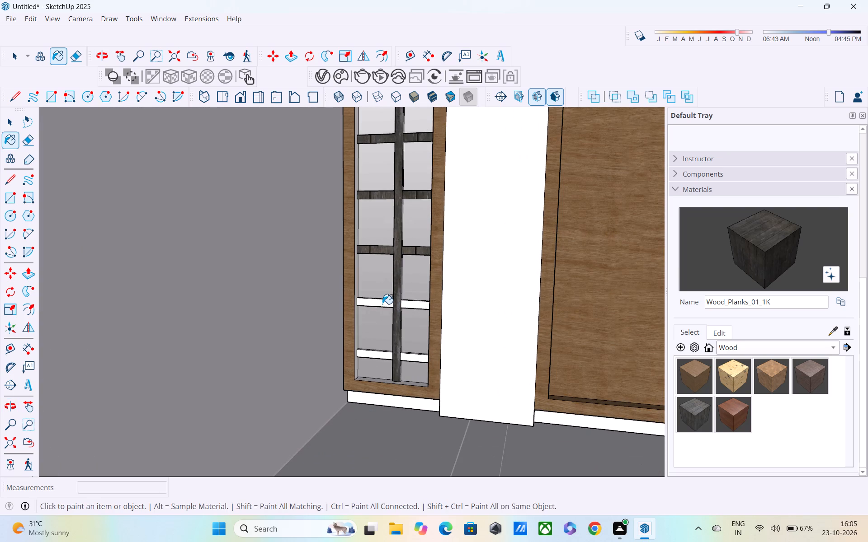
{"action": "left_click", "coordinate": [382, 303]}
{"action": "left_click", "coordinate": [411, 307]}
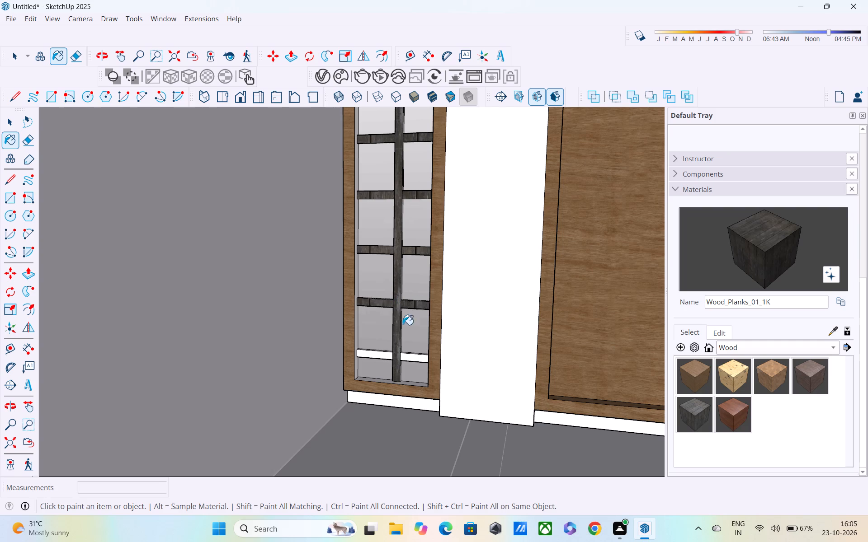
{"action": "left_click", "coordinate": [377, 356]}
{"action": "left_click", "coordinate": [408, 357]}
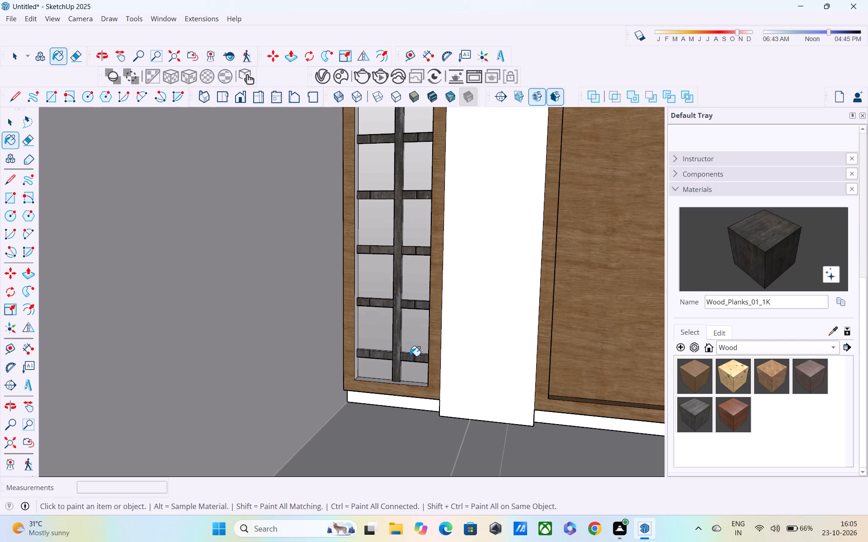
Paint the narrow upper-floor window's vertical bar and both halves of its top three crossbars with Plywood_08_1K.
{"action": "scroll", "coordinate": [411, 348], "scroll_direction": "down", "scroll_amount": 13}
{"action": "middle_click_drag", "start_coordinate": [423, 331], "coordinate": [353, 285]}
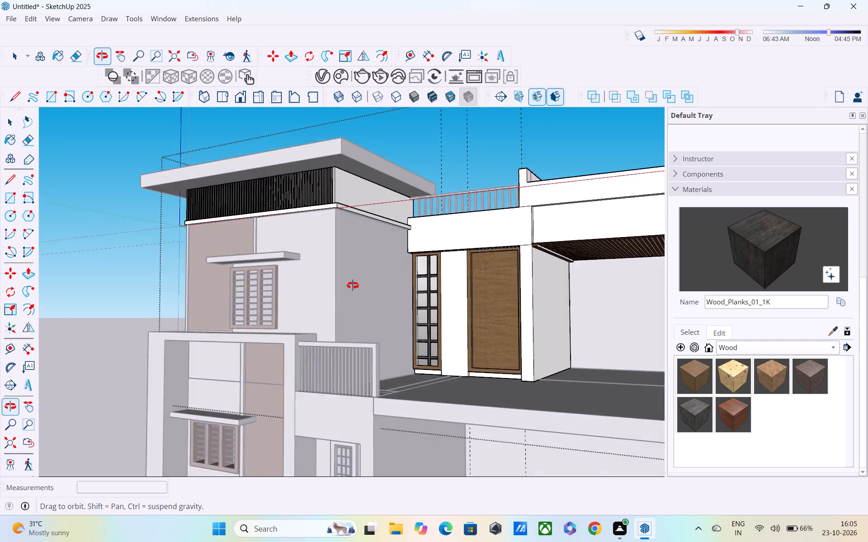
{"action": "middle_click_drag", "start_coordinate": [353, 285], "coordinate": [480, 289]}
{"action": "scroll", "coordinate": [480, 289], "scroll_direction": "down", "scroll_amount": 5}
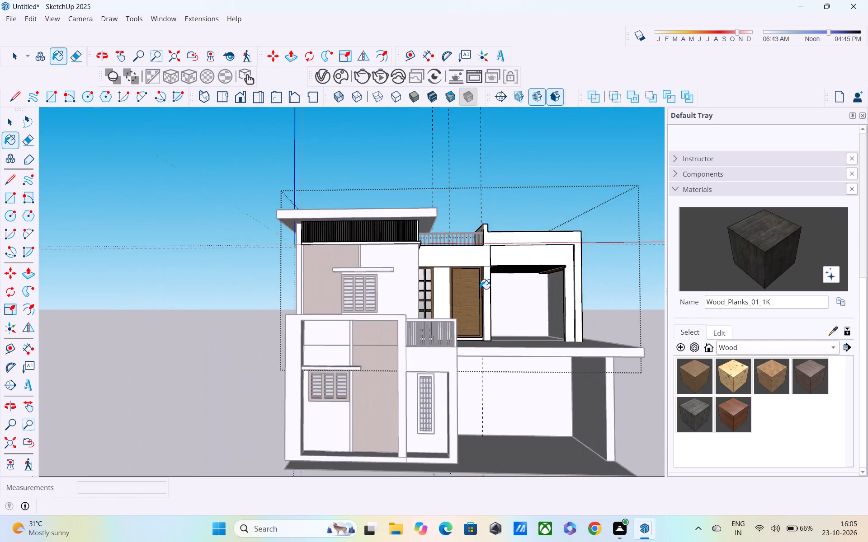
{"action": "scroll", "coordinate": [480, 289], "scroll_direction": "down", "scroll_amount": 2}
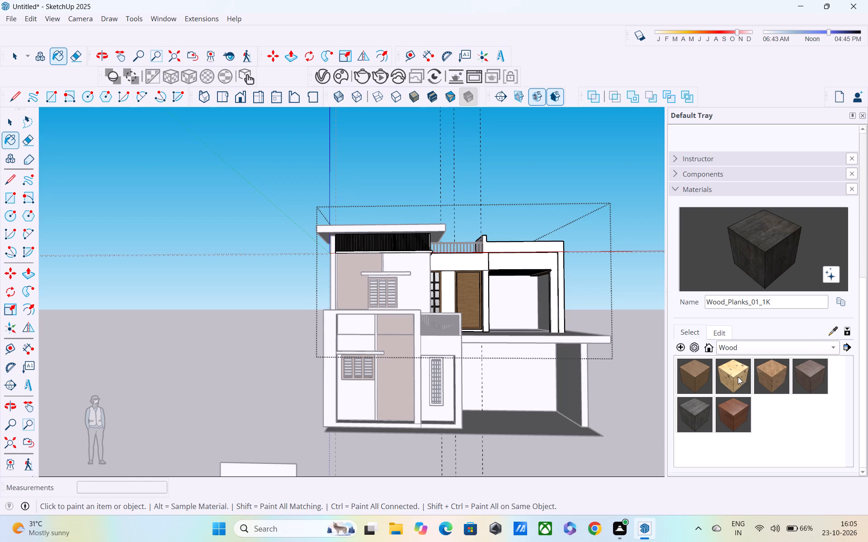
{"action": "left_click", "coordinate": [737, 377]}
{"action": "scroll", "coordinate": [446, 263], "scroll_direction": "up", "scroll_amount": 12}
{"action": "middle_click_drag", "start_coordinate": [415, 287], "coordinate": [403, 293]}
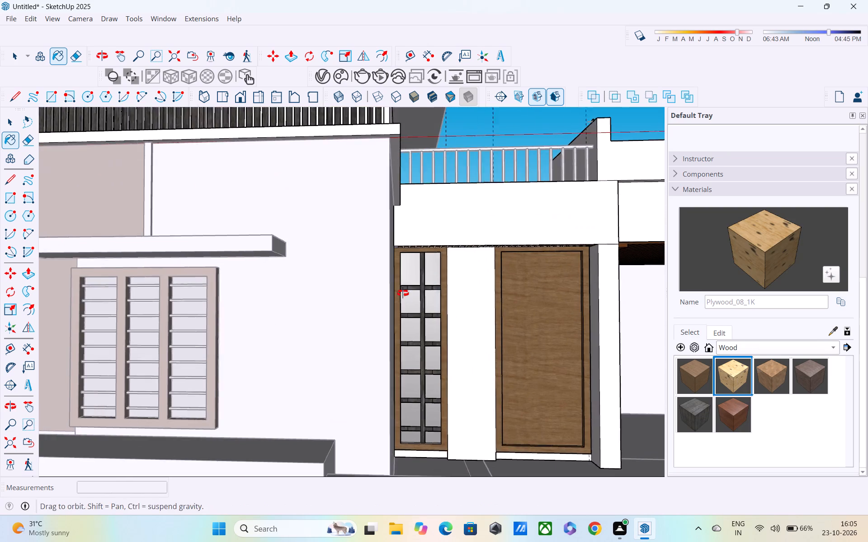
{"action": "middle_click_drag", "start_coordinate": [403, 293], "coordinate": [381, 299]}
{"action": "scroll", "coordinate": [433, 270], "scroll_direction": "up", "scroll_amount": 5}
{"action": "left_click", "coordinate": [466, 235]}
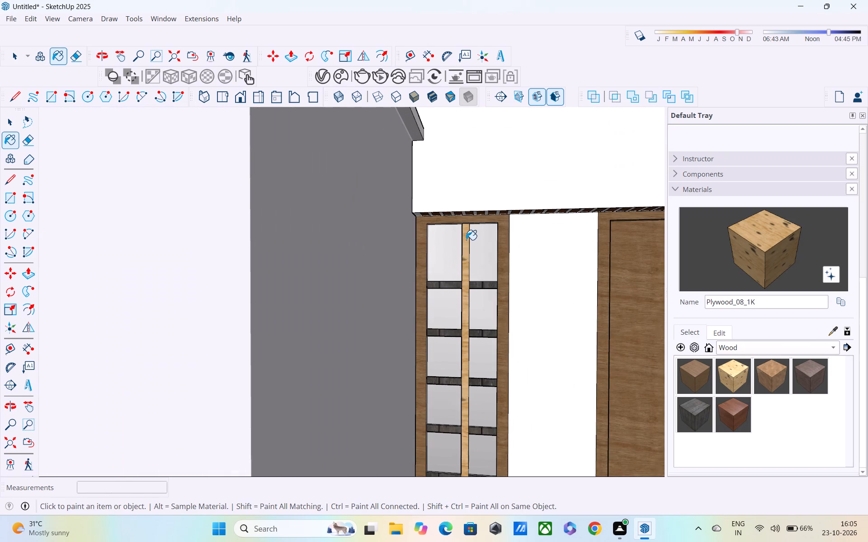
{"action": "left_click", "coordinate": [449, 286]}
{"action": "left_click", "coordinate": [491, 285]}
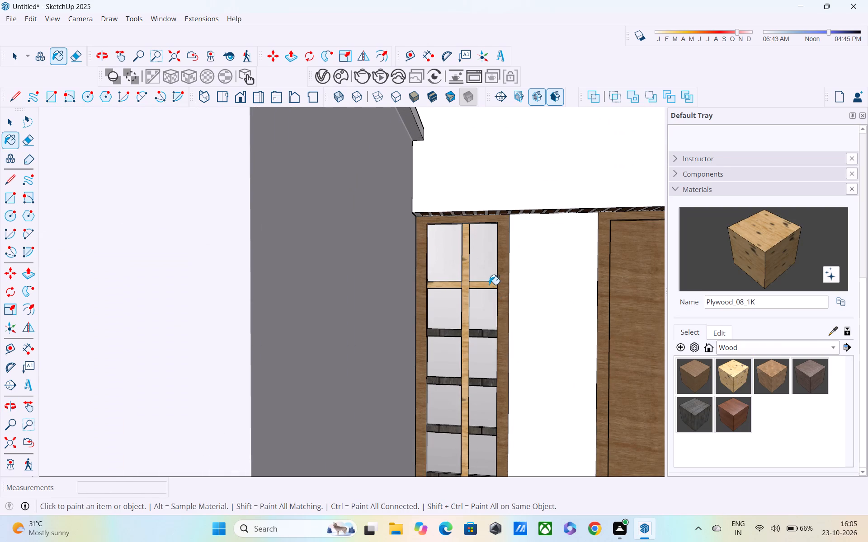
{"action": "left_click", "coordinate": [477, 332]}
{"action": "left_click", "coordinate": [456, 331]}
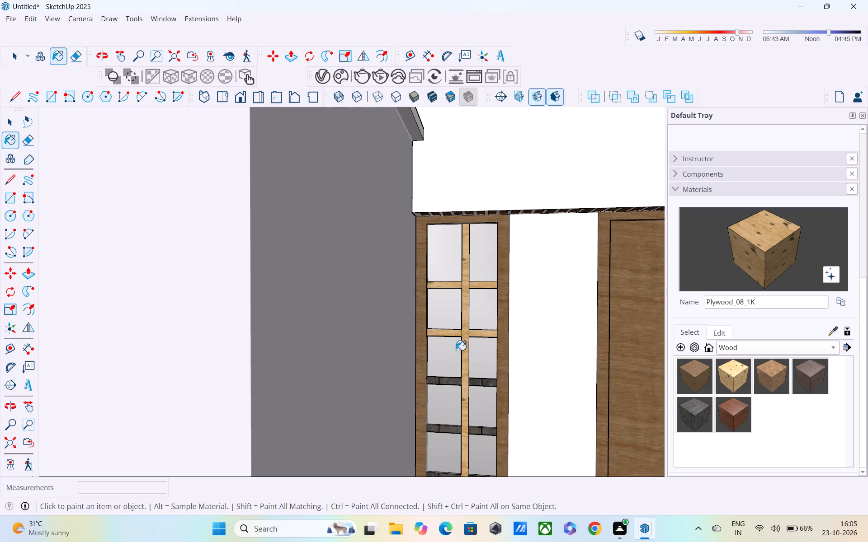
{"action": "left_click", "coordinate": [447, 376]}
{"action": "key", "text": "ctrl+z"}
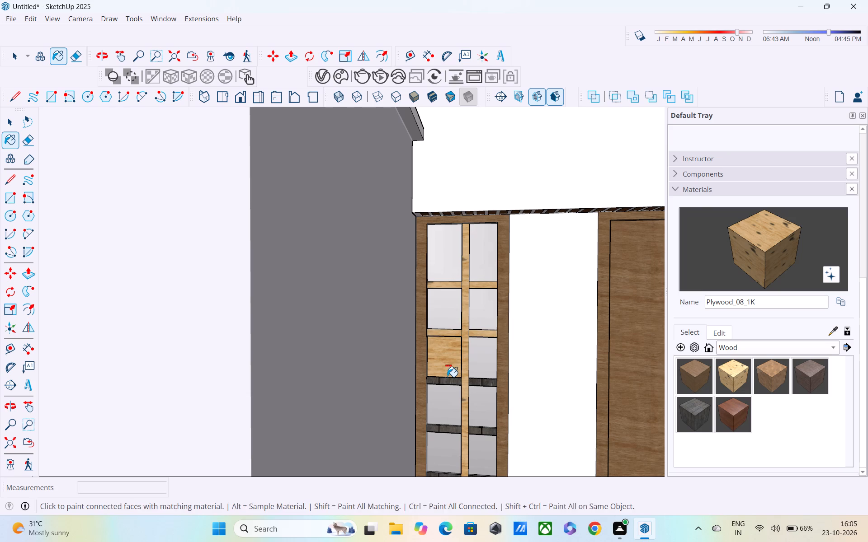
{"action": "left_click", "coordinate": [447, 380]}
{"action": "left_click", "coordinate": [477, 381]}
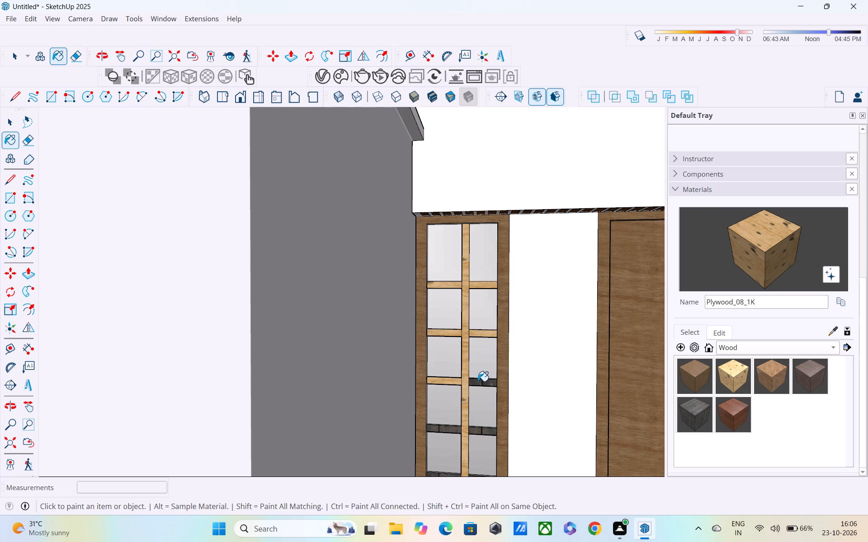
Paint both halves of the narrow window's lower three crossbars with Plywood_08_1K.
{"action": "middle_click_drag", "start_coordinate": [478, 381], "coordinate": [478, 257], "text": "shift"}
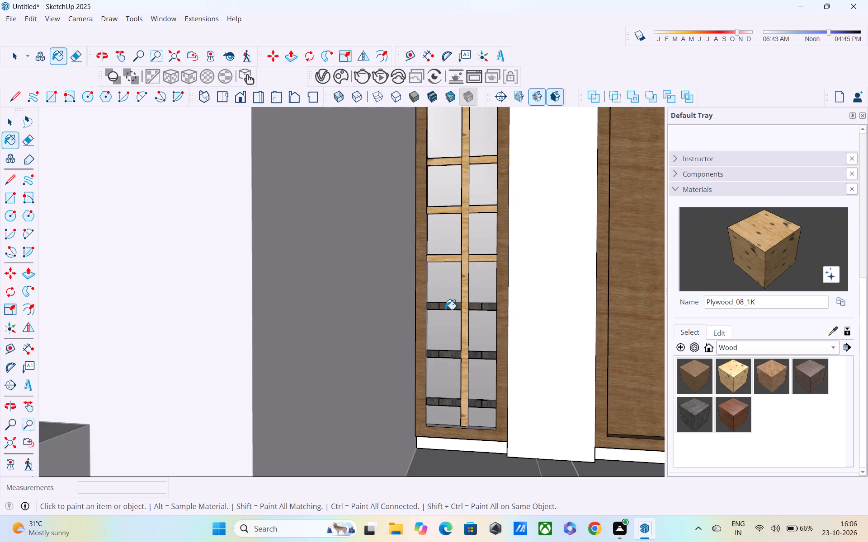
{"action": "left_click", "coordinate": [445, 309]}
{"action": "left_click", "coordinate": [479, 312]}
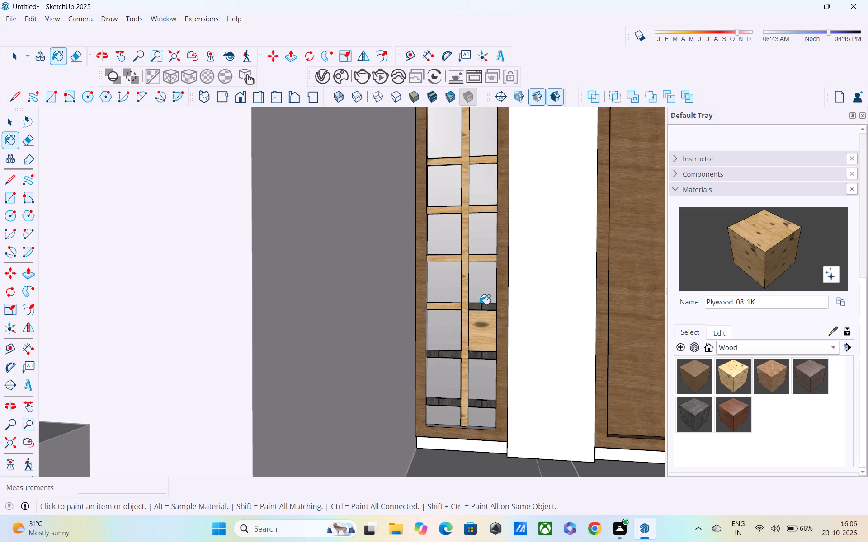
{"action": "left_click", "coordinate": [478, 309]}
{"action": "key", "text": "ctrl+z"}
{"action": "key", "text": "ctrl+z"}
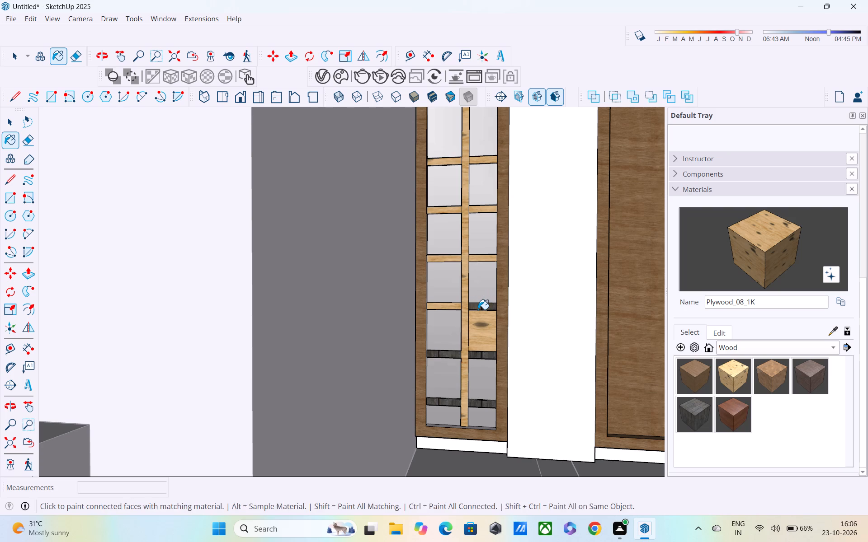
{"action": "left_click", "coordinate": [478, 305]}
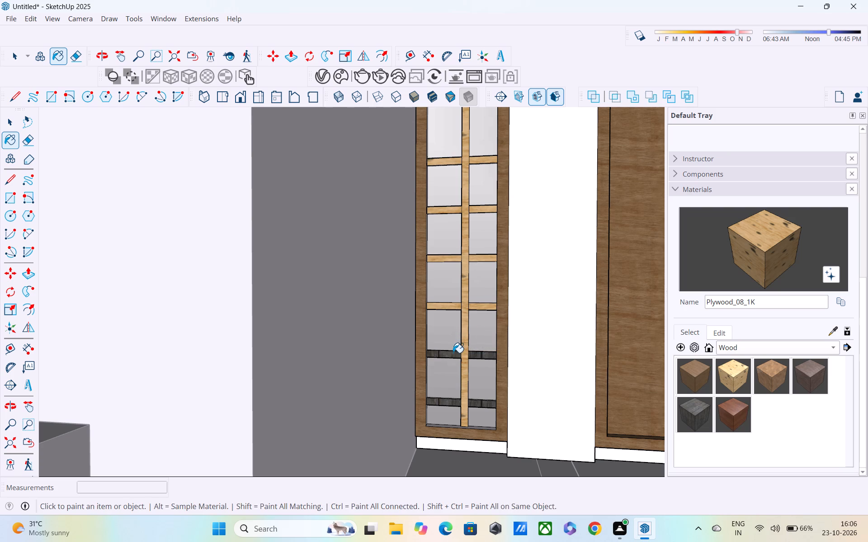
{"action": "left_click", "coordinate": [453, 353]}
{"action": "left_click", "coordinate": [475, 353]}
{"action": "left_click", "coordinate": [479, 356]}
{"action": "left_click", "coordinate": [443, 403]}
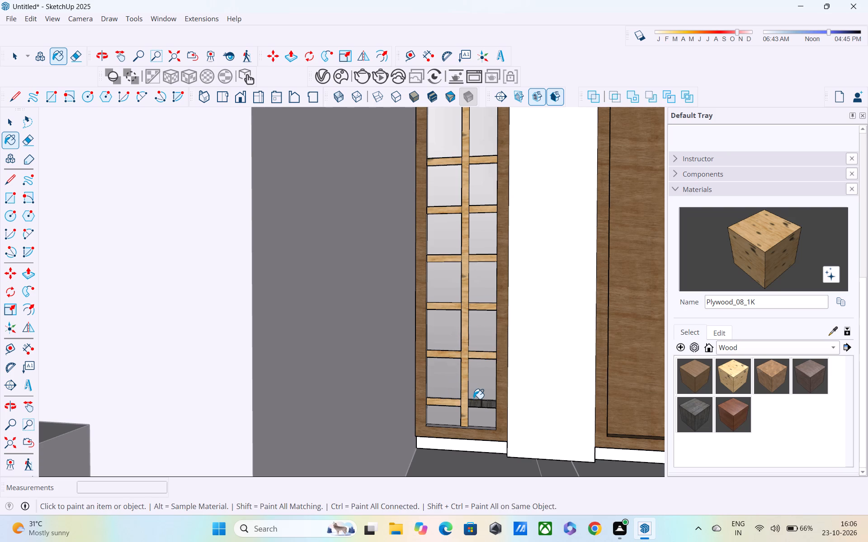
{"action": "left_click", "coordinate": [474, 402]}
Examine the repainted window and the upper-floor facade from several distances and angles.
{"action": "scroll", "coordinate": [474, 396], "scroll_direction": "down", "scroll_amount": 18}
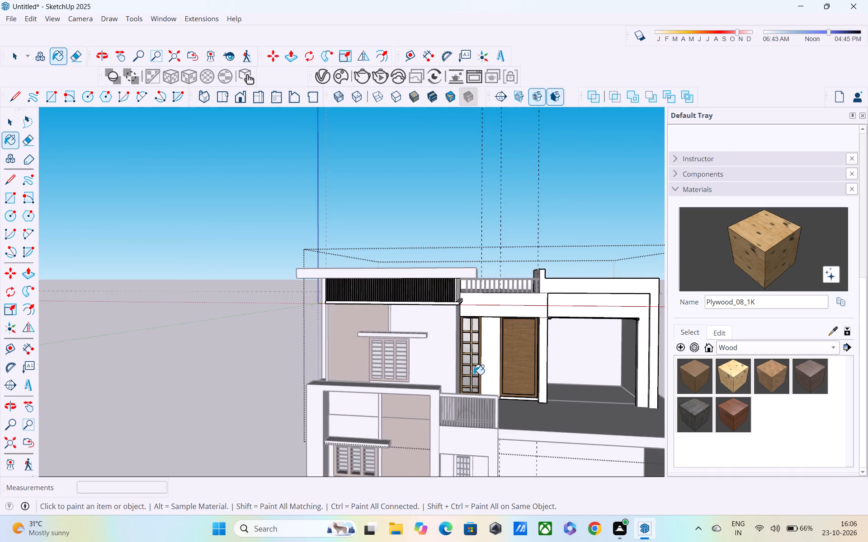
{"action": "middle_click_drag", "start_coordinate": [474, 372], "coordinate": [467, 324]}
{"action": "scroll", "coordinate": [467, 324], "scroll_direction": "down", "scroll_amount": 5}
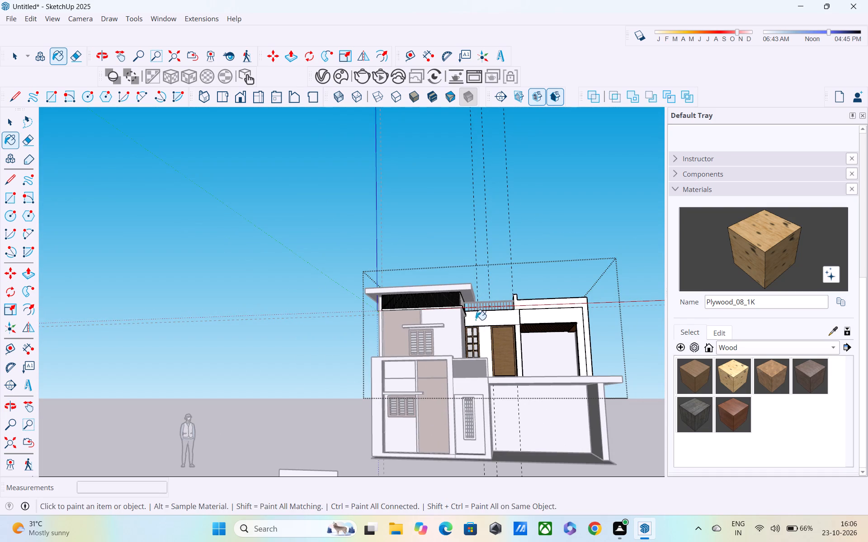
{"action": "scroll", "coordinate": [485, 322], "scroll_direction": "up", "scroll_amount": 20}
{"action": "scroll", "coordinate": [485, 322], "scroll_direction": "up", "scroll_amount": 1}
{"action": "middle_click_drag", "start_coordinate": [489, 324], "coordinate": [486, 288]}
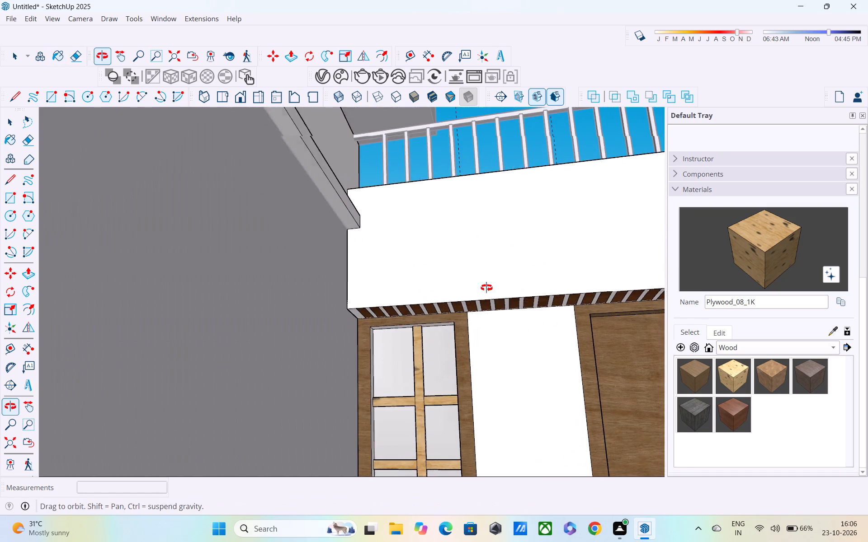
{"action": "middle_click_drag", "start_coordinate": [486, 288], "coordinate": [486, 287]}
{"action": "scroll", "coordinate": [486, 288], "scroll_direction": "down", "scroll_amount": 11}
{"action": "scroll", "coordinate": [500, 323], "scroll_direction": "down", "scroll_amount": 7}
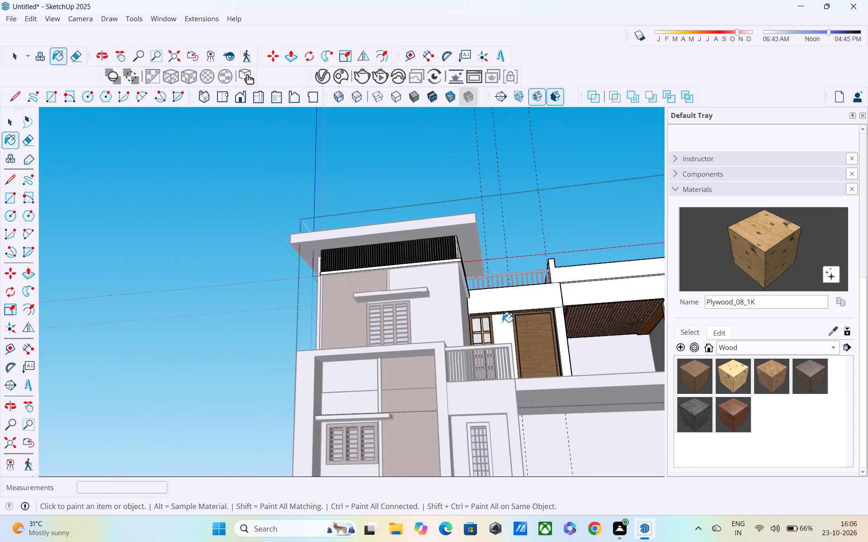
{"action": "middle_click_drag", "start_coordinate": [503, 322], "coordinate": [372, 359], "text": "shift"}
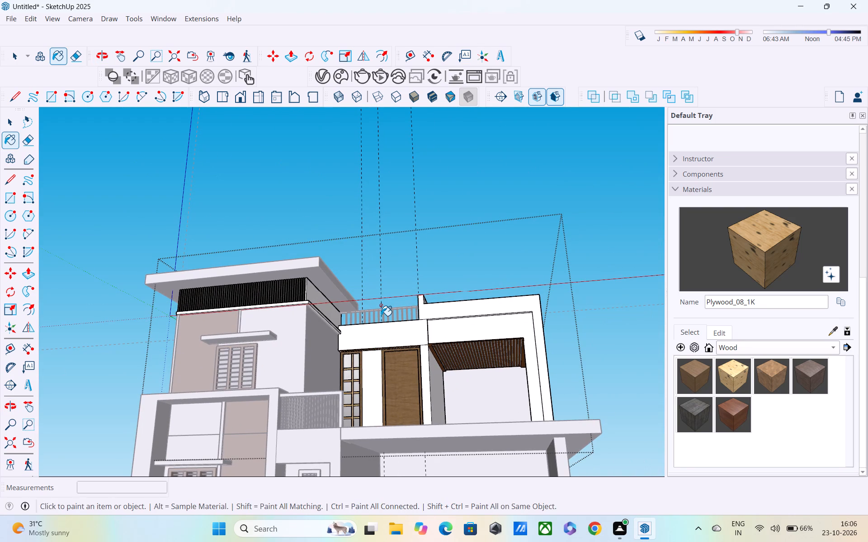
{"action": "middle_click_drag", "start_coordinate": [393, 322], "coordinate": [404, 429]}
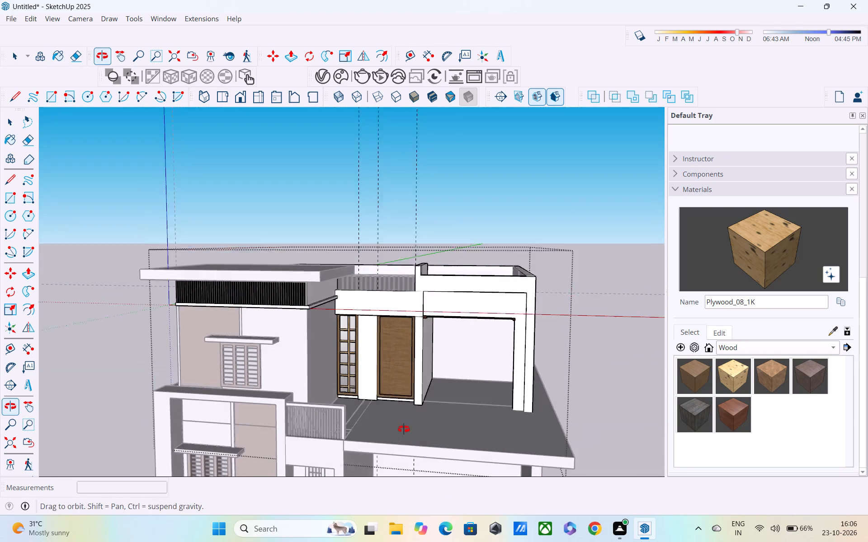
{"action": "middle_click_drag", "start_coordinate": [404, 429], "coordinate": [405, 429]}
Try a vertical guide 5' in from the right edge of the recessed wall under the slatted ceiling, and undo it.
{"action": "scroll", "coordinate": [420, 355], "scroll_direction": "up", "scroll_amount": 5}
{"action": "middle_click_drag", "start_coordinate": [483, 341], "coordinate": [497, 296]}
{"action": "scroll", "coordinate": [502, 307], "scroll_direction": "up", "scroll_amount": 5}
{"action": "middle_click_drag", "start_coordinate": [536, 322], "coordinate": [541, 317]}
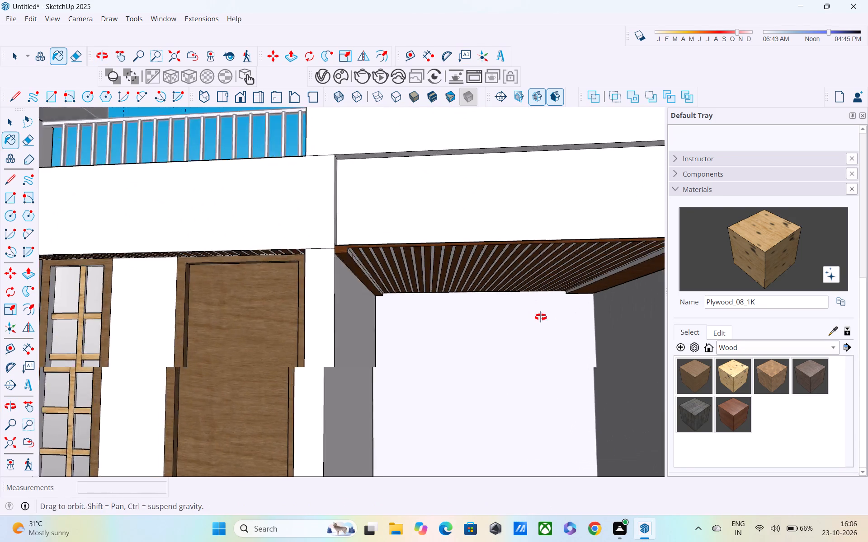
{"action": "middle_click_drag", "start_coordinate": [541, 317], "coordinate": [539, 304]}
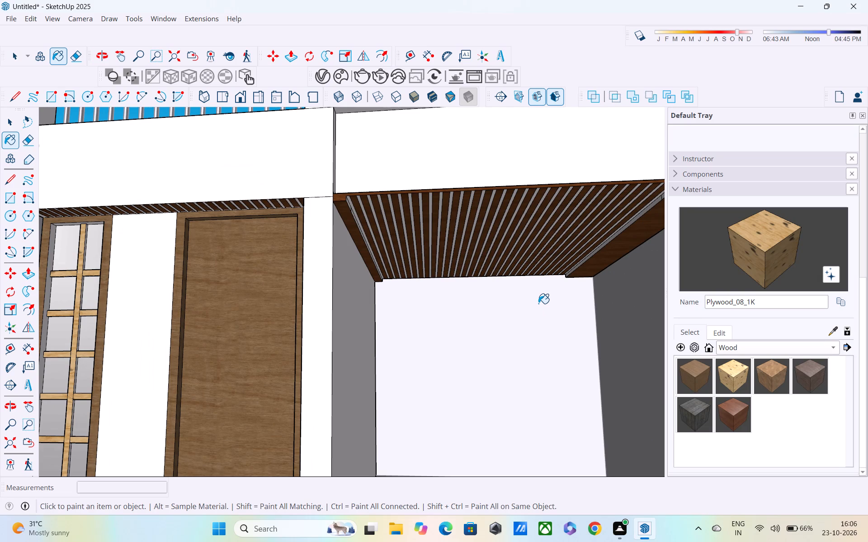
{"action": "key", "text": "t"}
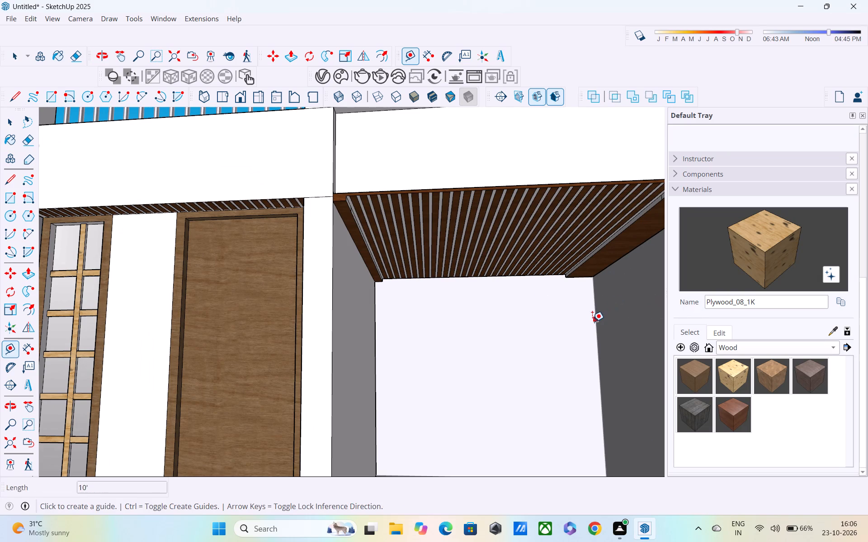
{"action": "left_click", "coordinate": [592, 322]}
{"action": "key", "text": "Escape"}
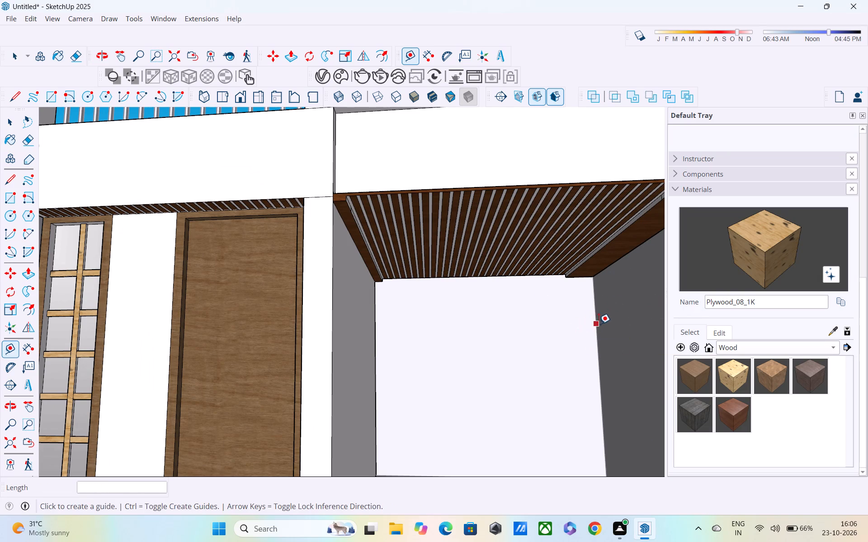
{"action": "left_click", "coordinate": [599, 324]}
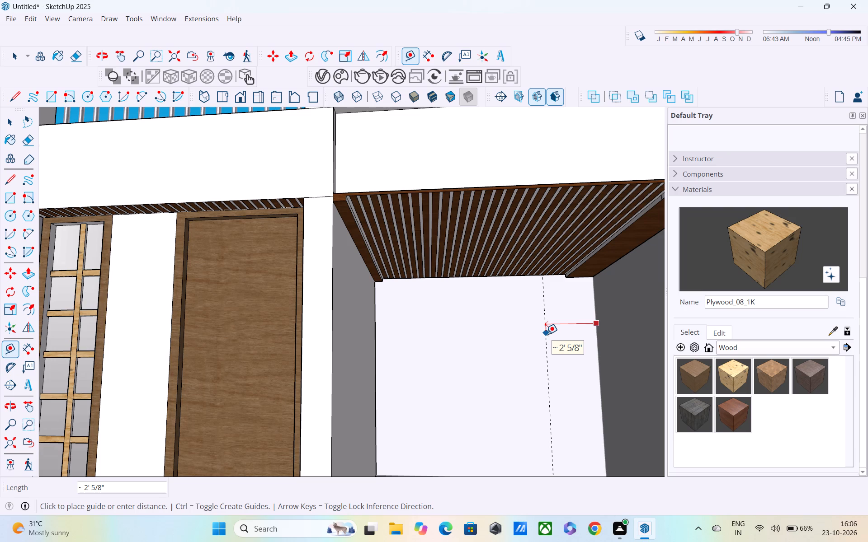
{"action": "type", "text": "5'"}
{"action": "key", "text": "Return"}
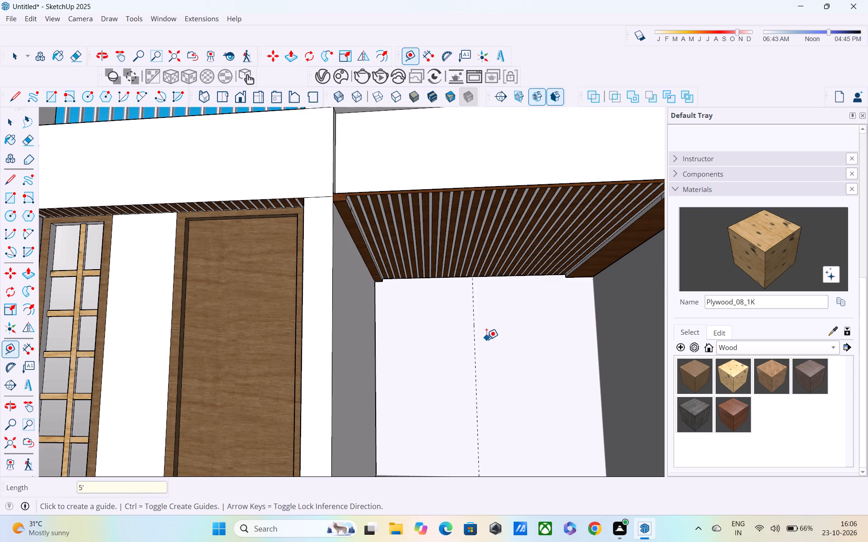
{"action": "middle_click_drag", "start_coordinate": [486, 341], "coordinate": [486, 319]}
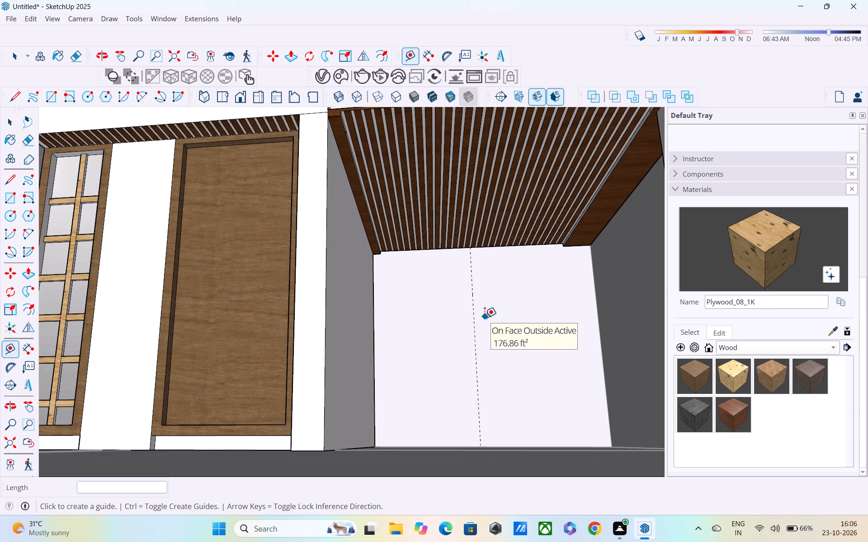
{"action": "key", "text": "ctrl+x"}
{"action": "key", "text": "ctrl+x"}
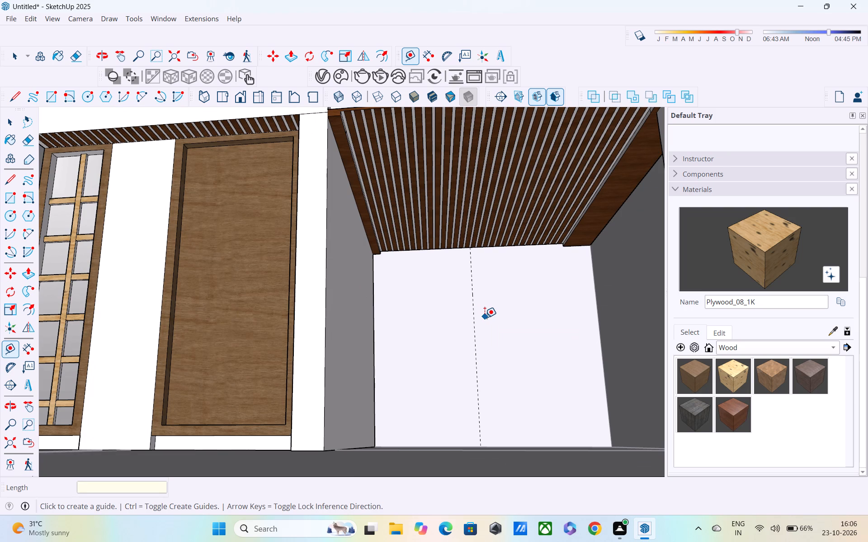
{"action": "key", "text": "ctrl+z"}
Place a vertical guide 4' in from the right edge of the recessed wall under the slatted ceiling.
{"action": "left_click", "coordinate": [595, 315]}
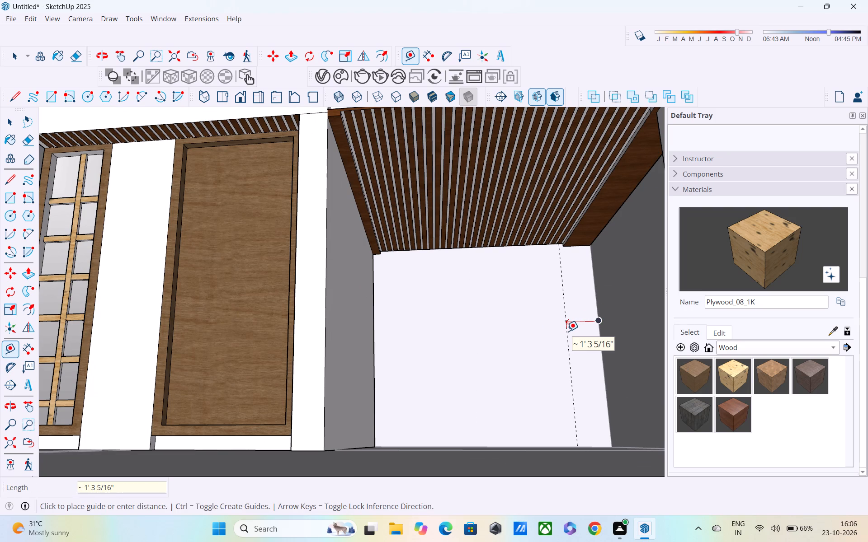
{"action": "type", "text": "4'"}
{"action": "key", "text": "Return"}
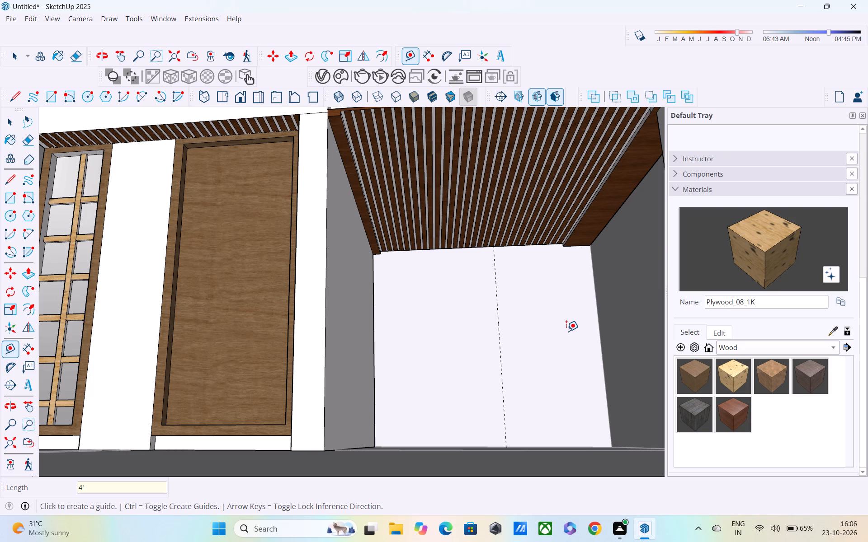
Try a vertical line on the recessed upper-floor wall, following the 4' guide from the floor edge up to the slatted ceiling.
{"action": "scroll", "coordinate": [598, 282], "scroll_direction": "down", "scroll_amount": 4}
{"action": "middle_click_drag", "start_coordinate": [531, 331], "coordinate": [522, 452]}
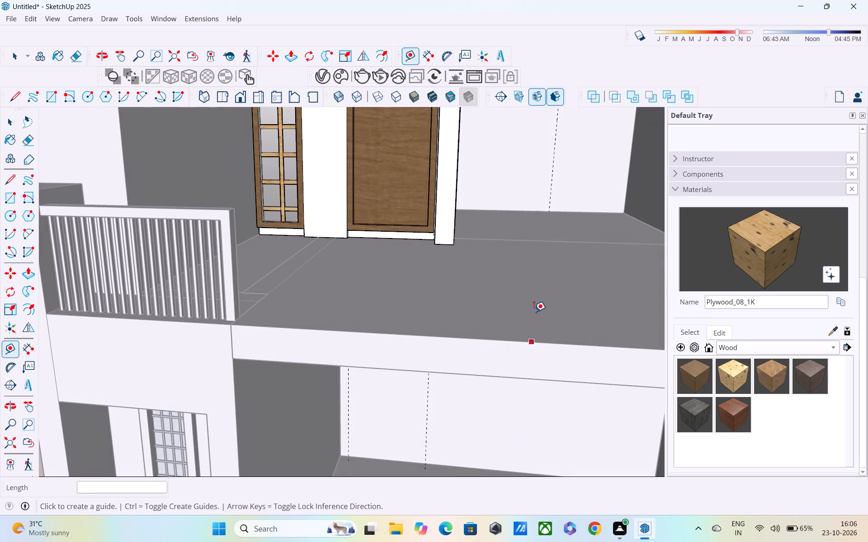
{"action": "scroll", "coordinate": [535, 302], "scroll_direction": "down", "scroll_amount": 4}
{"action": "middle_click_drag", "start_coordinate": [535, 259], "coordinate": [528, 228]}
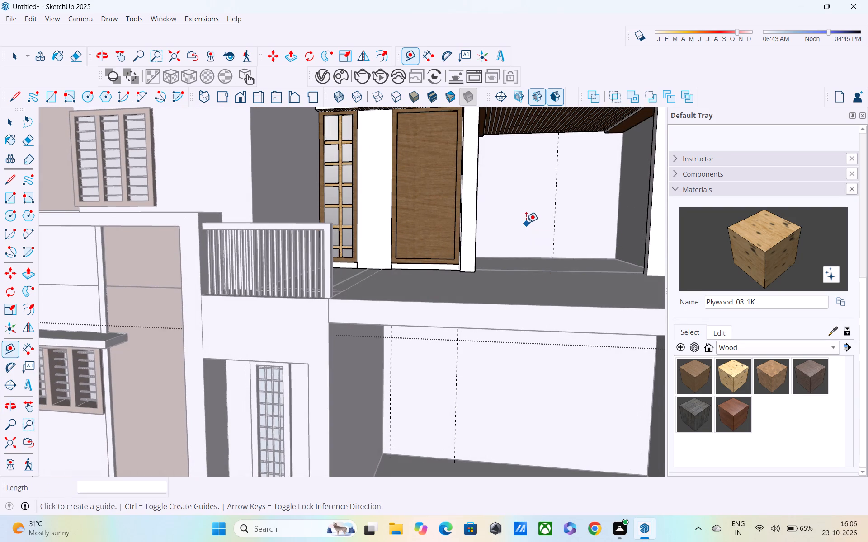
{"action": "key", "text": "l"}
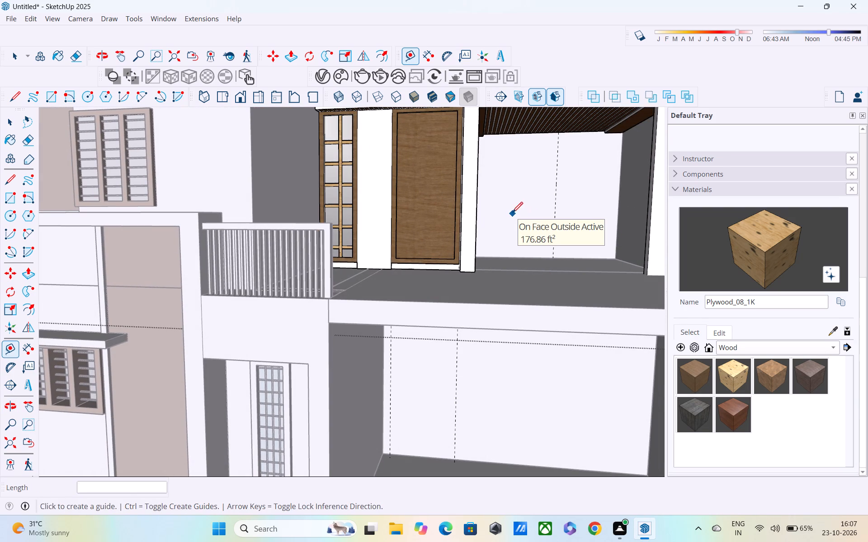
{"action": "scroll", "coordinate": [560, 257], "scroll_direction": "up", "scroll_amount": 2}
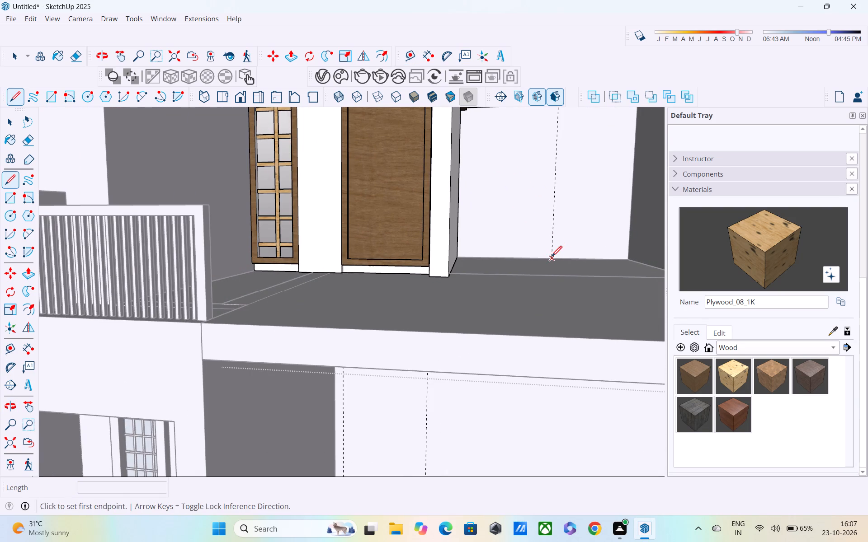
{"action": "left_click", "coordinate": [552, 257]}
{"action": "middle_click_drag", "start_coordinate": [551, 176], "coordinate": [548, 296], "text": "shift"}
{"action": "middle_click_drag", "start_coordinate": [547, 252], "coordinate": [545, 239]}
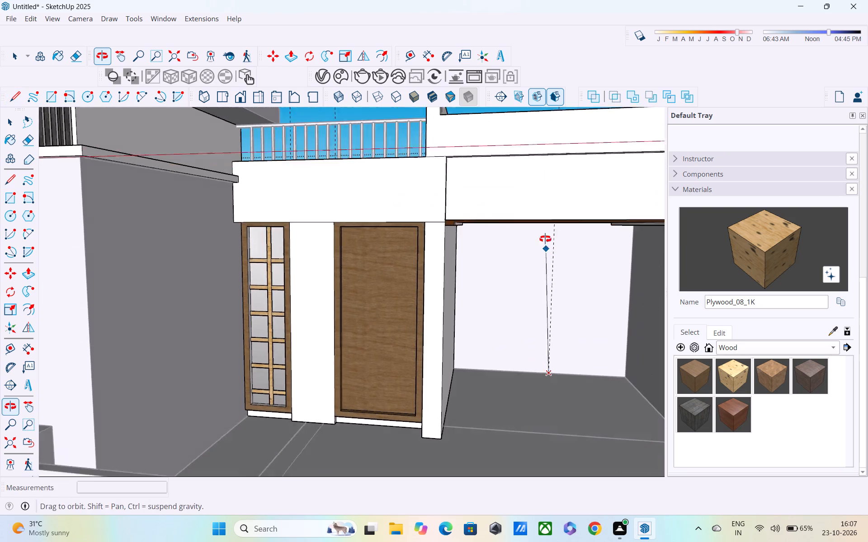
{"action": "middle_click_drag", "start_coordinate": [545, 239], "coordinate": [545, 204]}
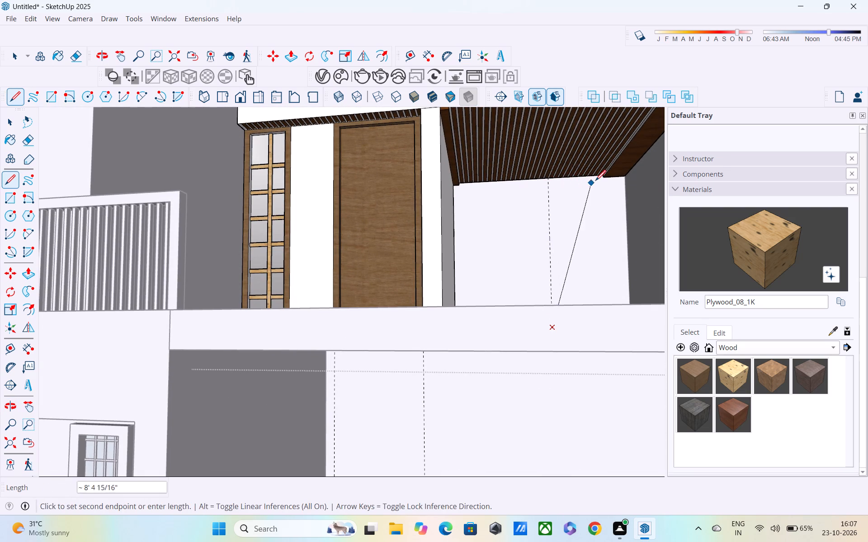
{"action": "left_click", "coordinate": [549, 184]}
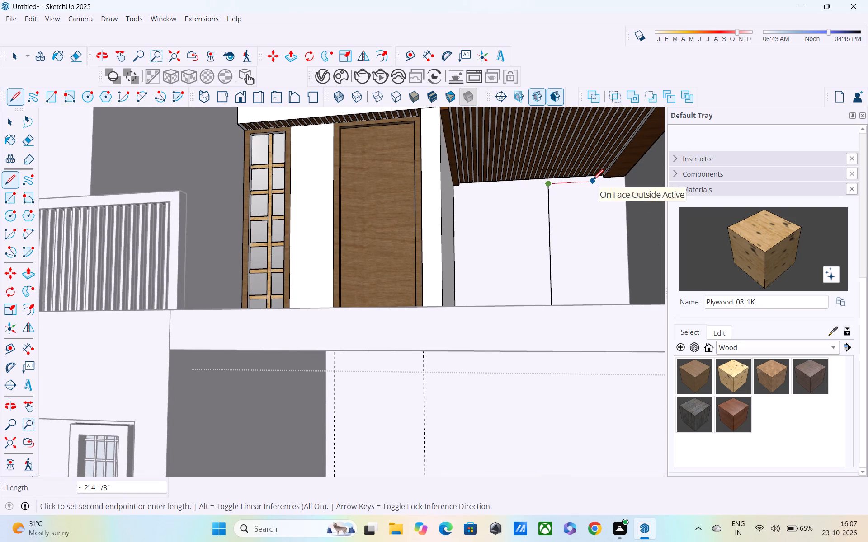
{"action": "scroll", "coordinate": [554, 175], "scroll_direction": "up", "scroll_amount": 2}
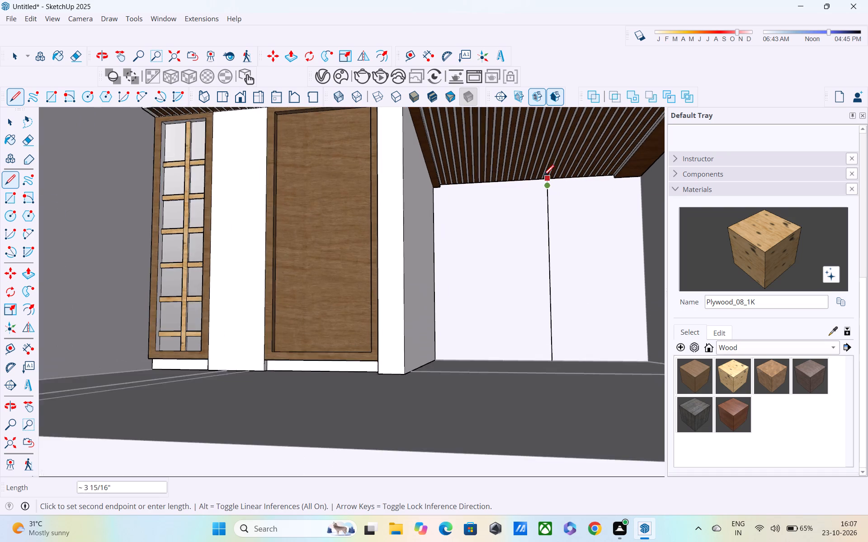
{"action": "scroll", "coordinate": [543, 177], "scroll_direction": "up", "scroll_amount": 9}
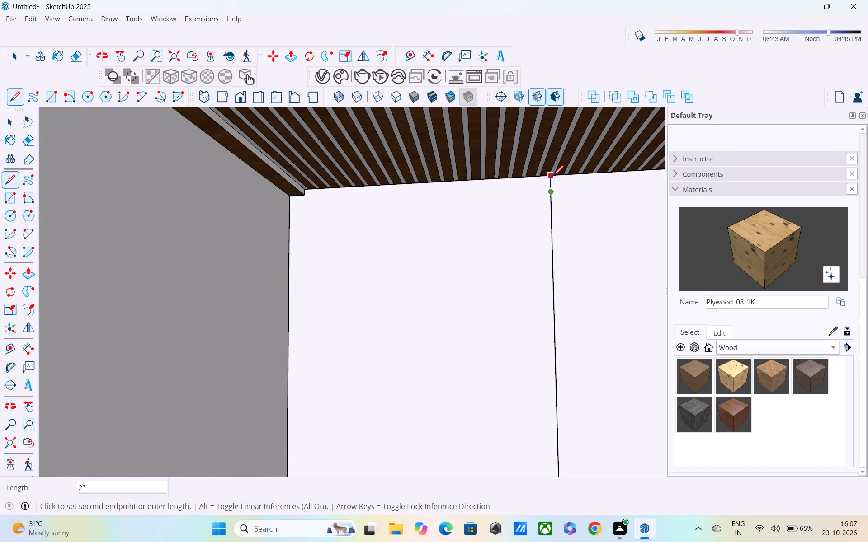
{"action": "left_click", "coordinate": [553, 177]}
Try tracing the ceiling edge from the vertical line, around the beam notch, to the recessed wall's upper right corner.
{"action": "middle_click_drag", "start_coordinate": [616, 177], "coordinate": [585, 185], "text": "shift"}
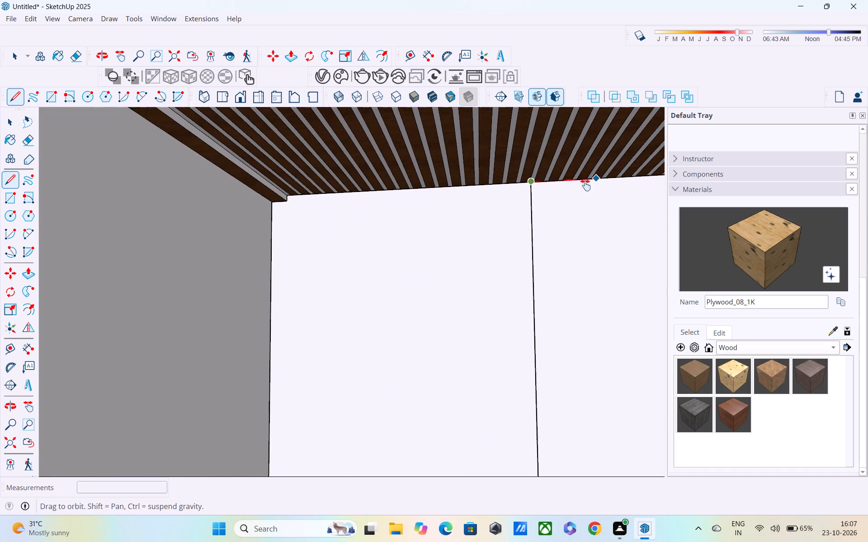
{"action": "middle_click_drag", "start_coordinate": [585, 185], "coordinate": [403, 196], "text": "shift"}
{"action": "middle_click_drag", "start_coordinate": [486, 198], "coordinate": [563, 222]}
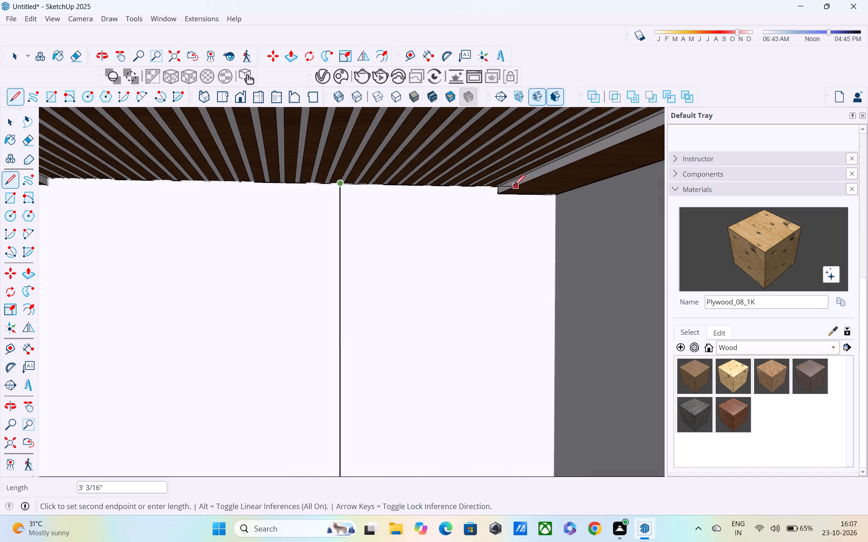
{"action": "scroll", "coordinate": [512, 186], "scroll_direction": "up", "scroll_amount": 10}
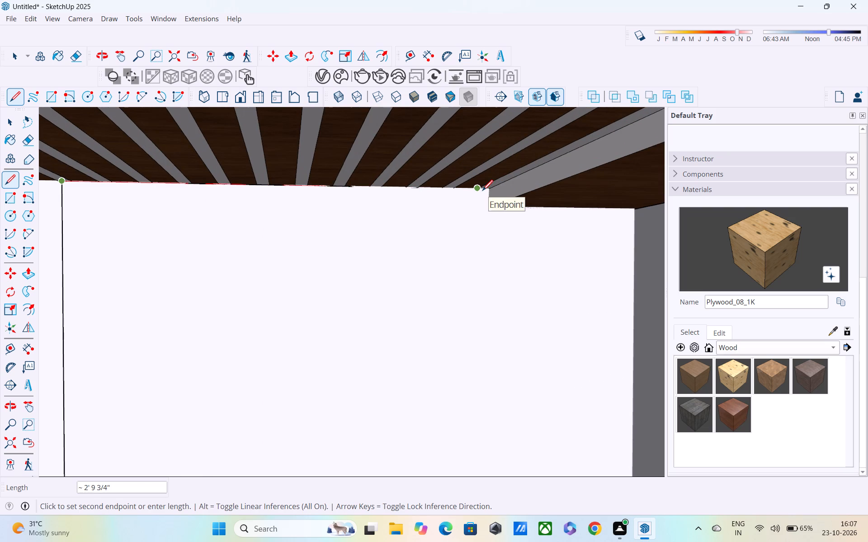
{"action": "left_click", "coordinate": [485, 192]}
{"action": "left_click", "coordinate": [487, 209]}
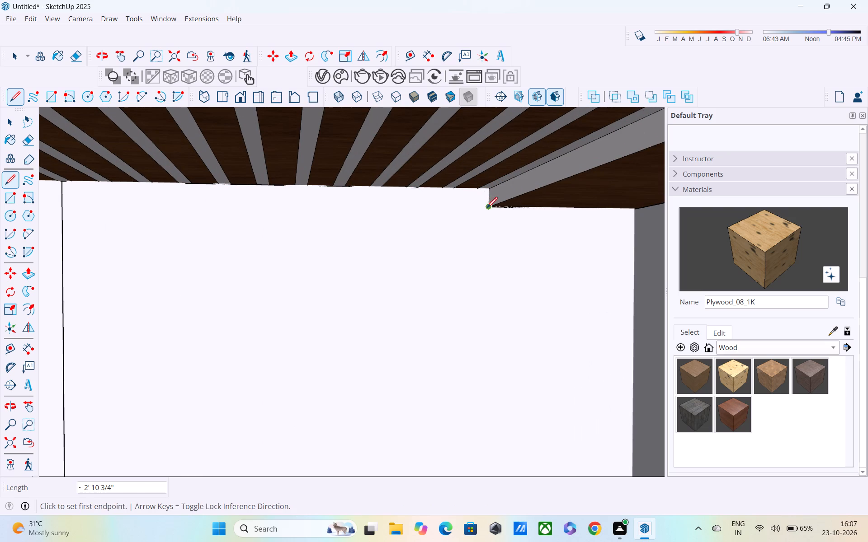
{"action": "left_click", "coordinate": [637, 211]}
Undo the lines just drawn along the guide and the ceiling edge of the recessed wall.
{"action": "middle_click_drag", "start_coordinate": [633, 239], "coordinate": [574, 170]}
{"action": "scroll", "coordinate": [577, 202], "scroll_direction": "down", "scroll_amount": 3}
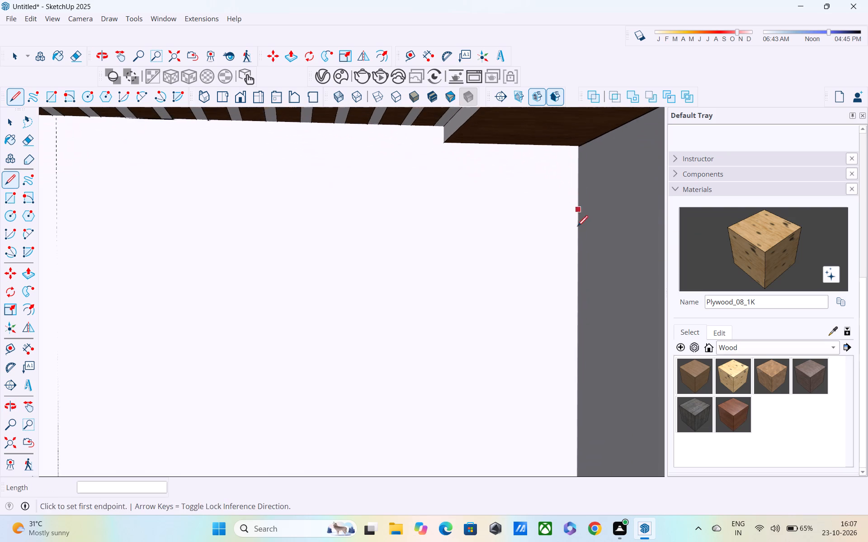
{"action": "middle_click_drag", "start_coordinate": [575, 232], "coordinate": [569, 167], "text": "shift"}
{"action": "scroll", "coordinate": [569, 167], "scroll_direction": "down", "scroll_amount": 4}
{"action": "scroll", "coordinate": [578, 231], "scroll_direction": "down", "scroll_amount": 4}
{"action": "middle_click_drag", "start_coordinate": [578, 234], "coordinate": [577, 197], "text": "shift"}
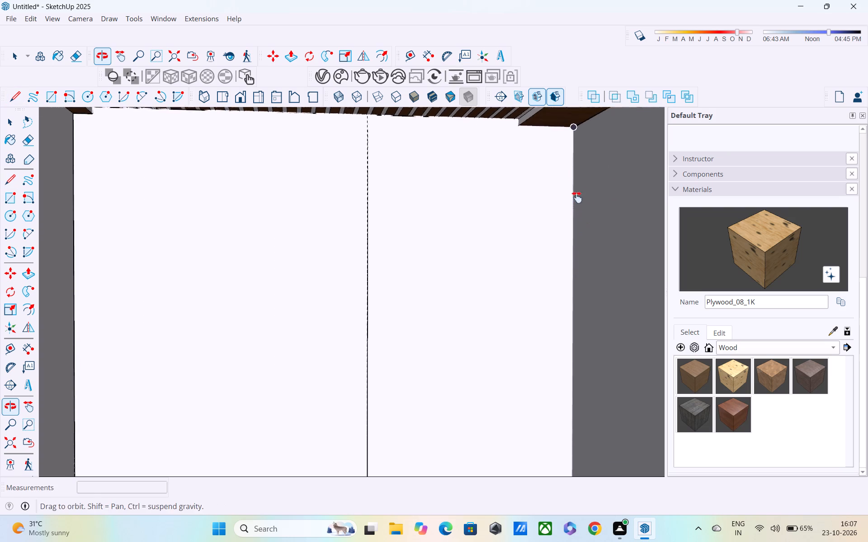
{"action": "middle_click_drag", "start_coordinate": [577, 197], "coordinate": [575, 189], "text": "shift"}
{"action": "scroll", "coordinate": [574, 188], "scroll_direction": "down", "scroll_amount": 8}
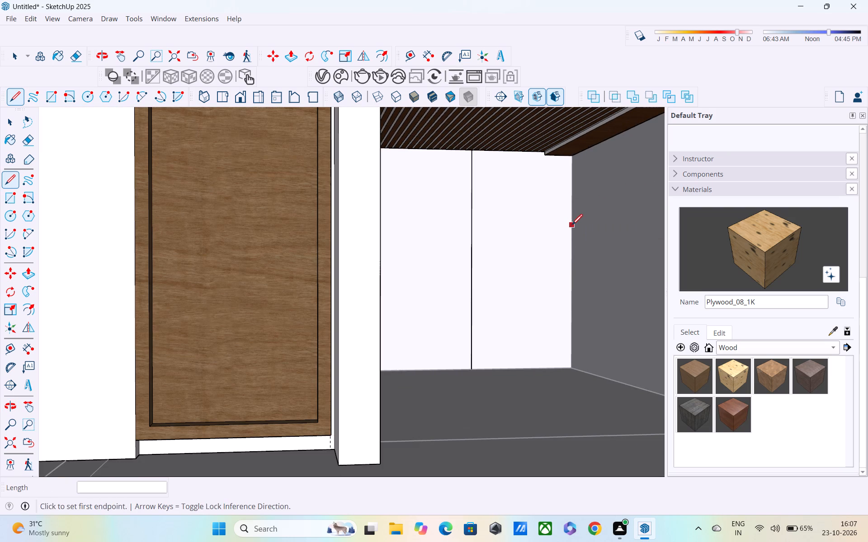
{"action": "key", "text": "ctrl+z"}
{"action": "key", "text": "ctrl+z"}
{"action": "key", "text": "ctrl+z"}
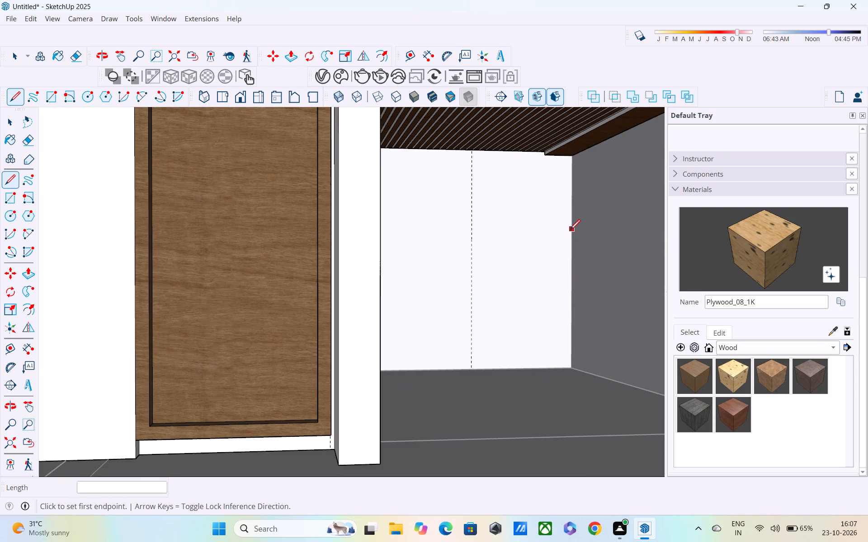
Open the recessed wall's group for editing and draw a vertical line about 8' 5" long along the guide from floor to ceiling.
{"action": "key", "text": "space"}
{"action": "double_click", "coordinate": [512, 255]}
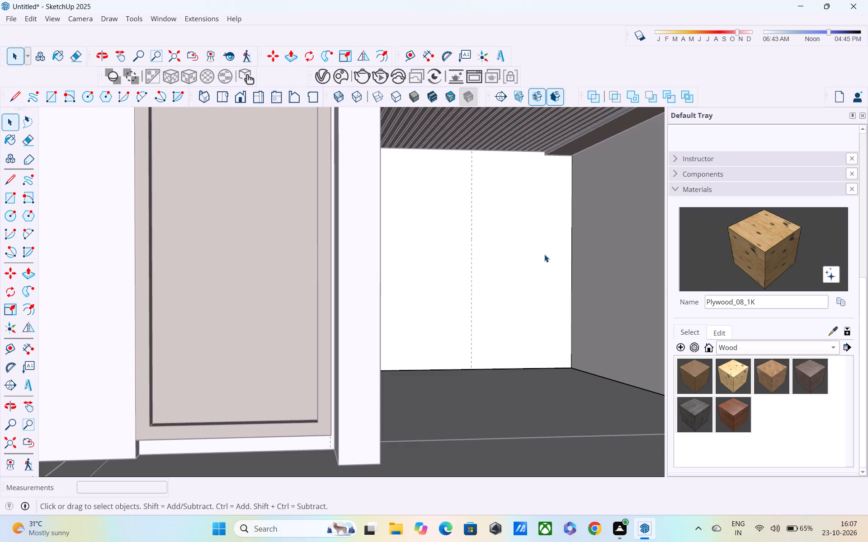
{"action": "key", "text": "l"}
{"action": "left_click", "coordinate": [472, 369]}
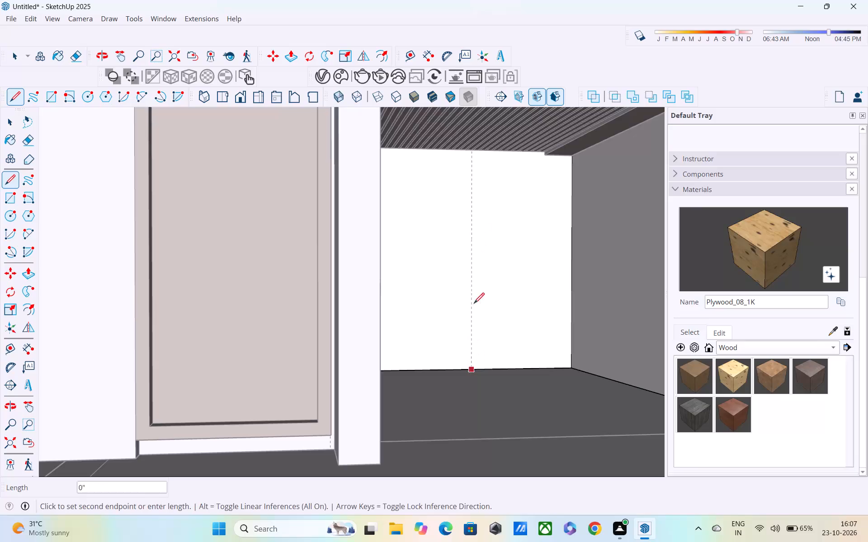
{"action": "left_click", "coordinate": [472, 152]}
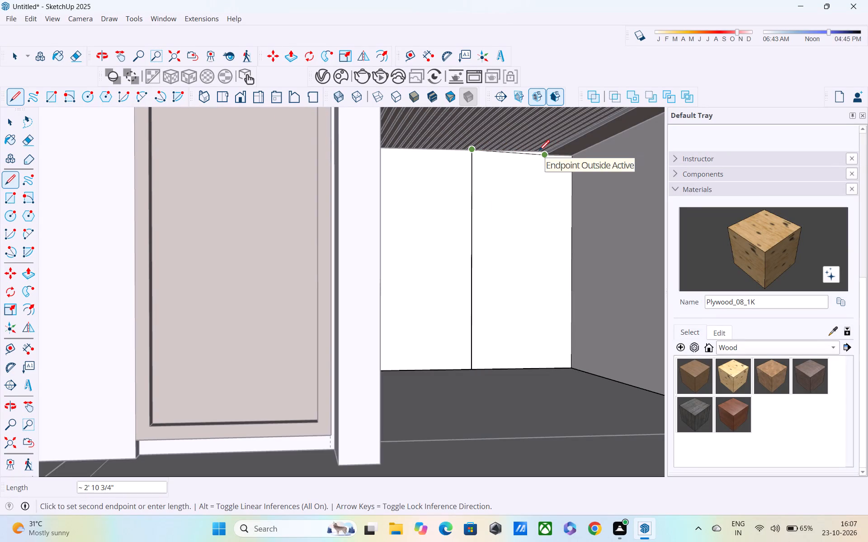
Trace the wall's top edge from the vertical line along the ceiling, down the beam notch and across to the right corner.
{"action": "scroll", "coordinate": [553, 155], "scroll_direction": "up", "scroll_amount": 10}
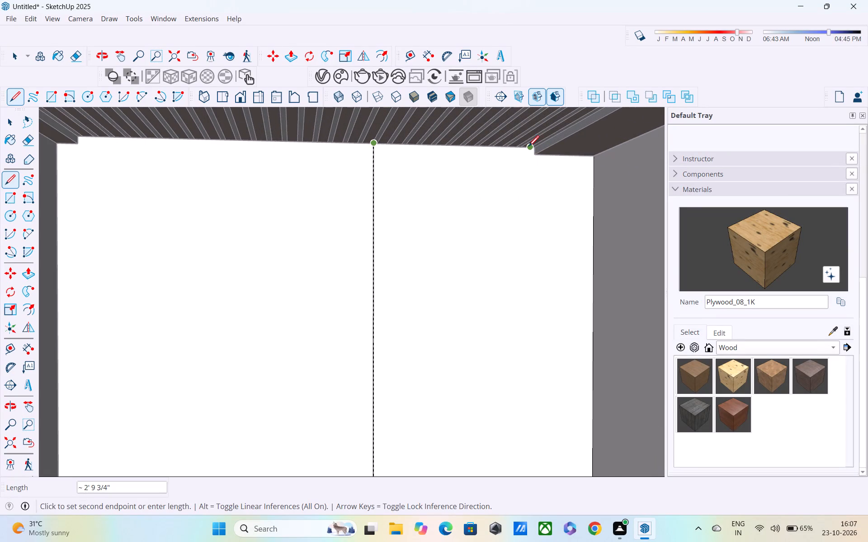
{"action": "scroll", "coordinate": [528, 147], "scroll_direction": "up", "scroll_amount": 3}
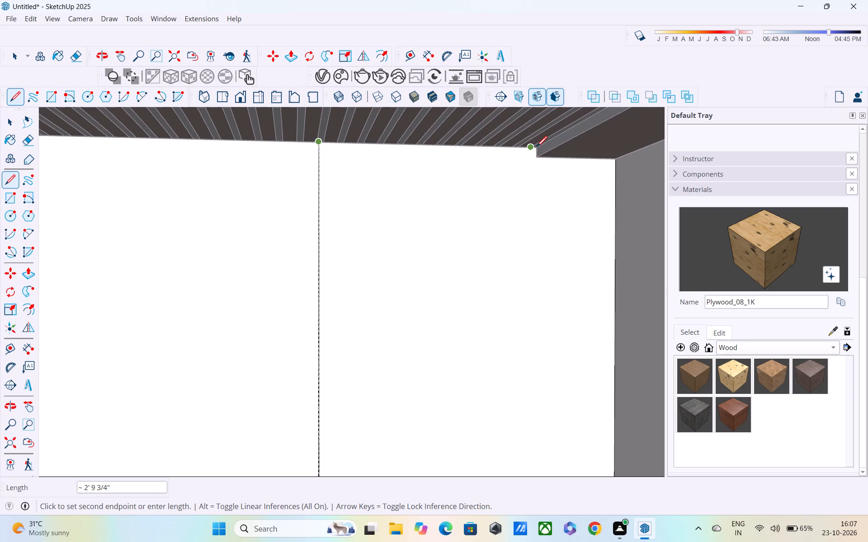
{"action": "left_click", "coordinate": [537, 148]}
{"action": "scroll", "coordinate": [536, 159], "scroll_direction": "up", "scroll_amount": 4}
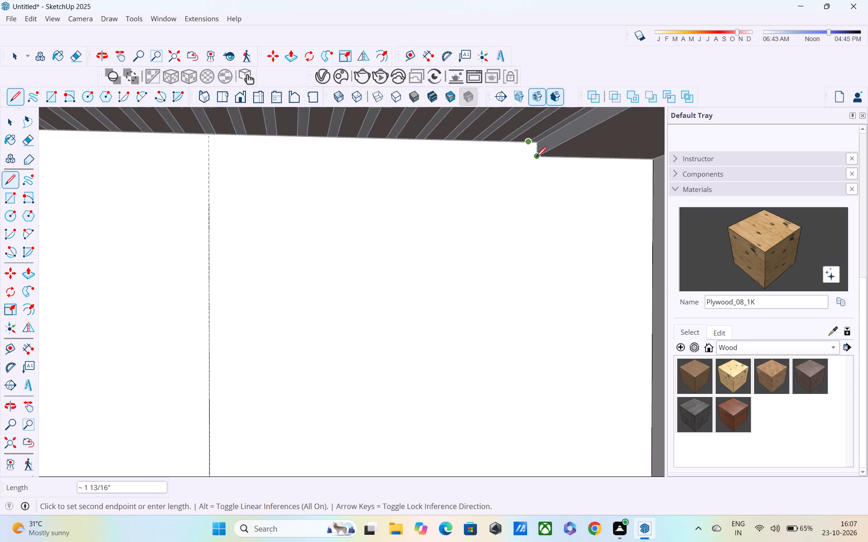
{"action": "scroll", "coordinate": [536, 158], "scroll_direction": "up", "scroll_amount": 3}
{"action": "left_click", "coordinate": [536, 140]}
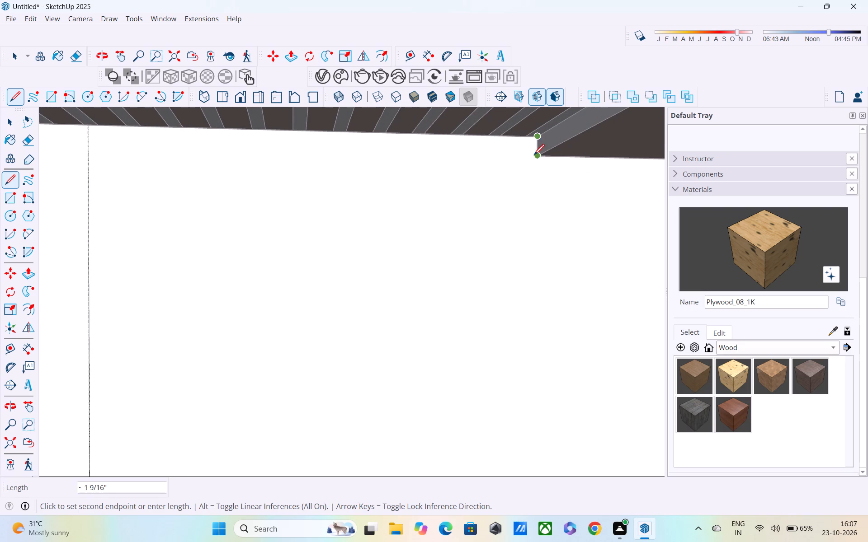
{"action": "left_click", "coordinate": [534, 156]}
{"action": "middle_click_drag", "start_coordinate": [584, 154], "coordinate": [373, 156], "text": "shift"}
{"action": "left_click", "coordinate": [490, 162]}
Draw a 4' line along the floor edge from the recessed wall's lower right corner to the foot of the guide.
{"action": "middle_click_drag", "start_coordinate": [490, 289], "coordinate": [488, 201], "text": "shift"}
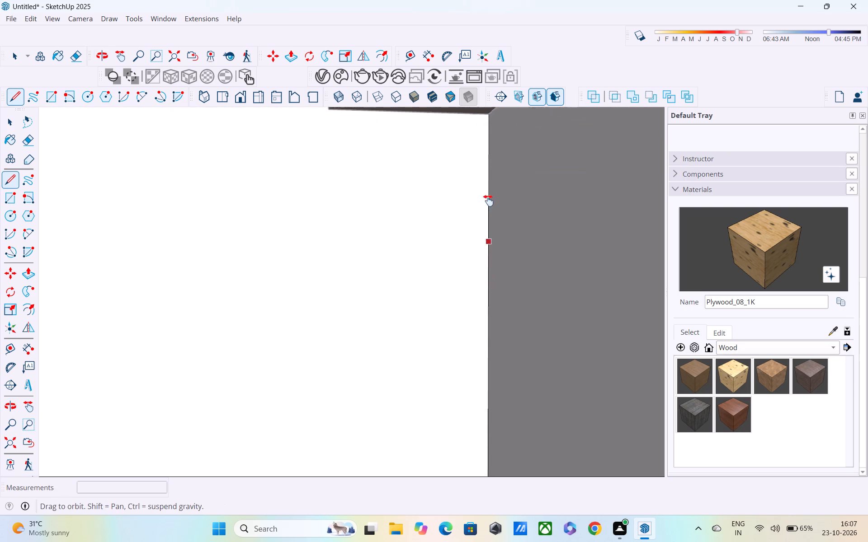
{"action": "middle_click_drag", "start_coordinate": [488, 201], "coordinate": [488, 181], "text": "shift"}
{"action": "scroll", "coordinate": [489, 224], "scroll_direction": "down", "scroll_amount": 5}
{"action": "middle_click_drag", "start_coordinate": [491, 231], "coordinate": [492, 175], "text": "shift"}
{"action": "scroll", "coordinate": [492, 187], "scroll_direction": "down", "scroll_amount": 5}
{"action": "middle_click_drag", "start_coordinate": [491, 279], "coordinate": [490, 230], "text": "shift"}
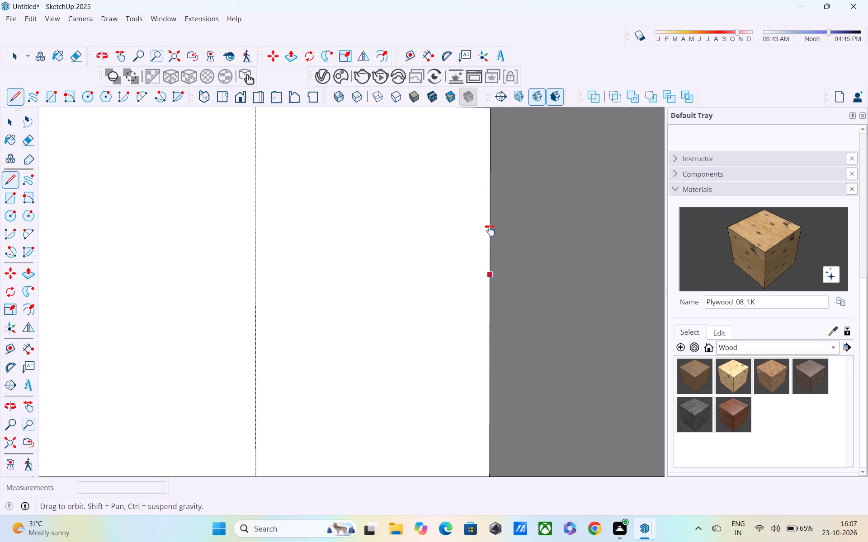
{"action": "middle_click_drag", "start_coordinate": [490, 230], "coordinate": [490, 172], "text": "shift"}
{"action": "scroll", "coordinate": [491, 192], "scroll_direction": "down", "scroll_amount": 5}
{"action": "middle_click_drag", "start_coordinate": [487, 253], "coordinate": [486, 180], "text": "shift"}
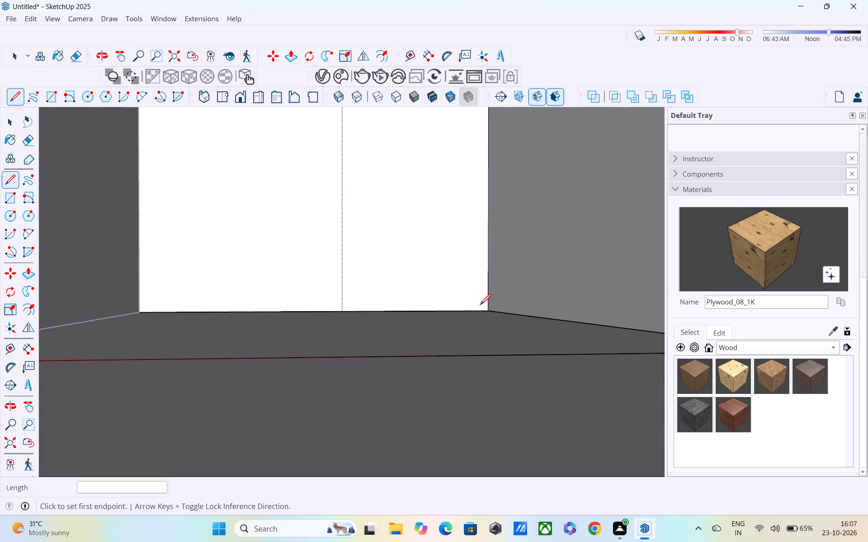
{"action": "left_click", "coordinate": [489, 308]}
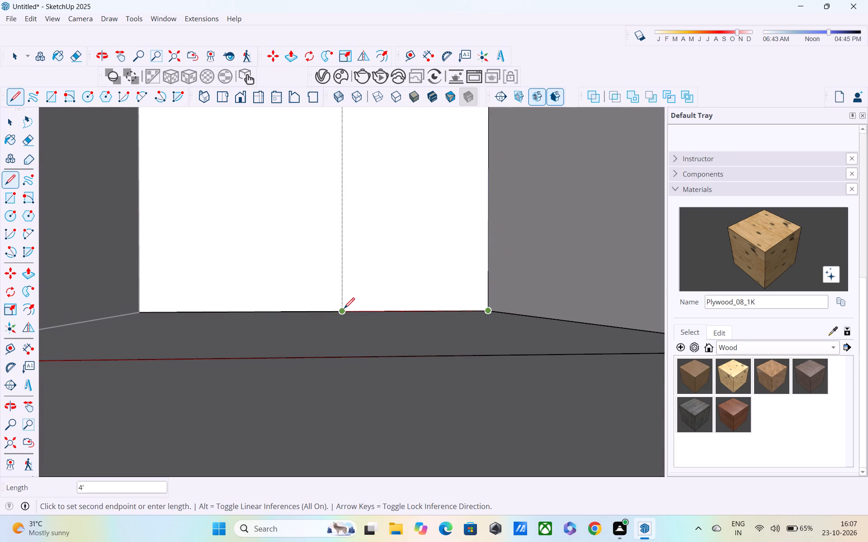
{"action": "left_click", "coordinate": [344, 309]}
Select the separated right-hand panel of the recessed wall to check it, view the whole facade and leave the group.
{"action": "middle_click_drag", "start_coordinate": [365, 303], "coordinate": [356, 347]}
{"action": "middle_click_drag", "start_coordinate": [355, 346], "coordinate": [352, 351]}
{"action": "scroll", "coordinate": [354, 344], "scroll_direction": "down", "scroll_amount": 4}
{"action": "key", "text": "space"}
{"action": "left_click", "coordinate": [356, 329]}
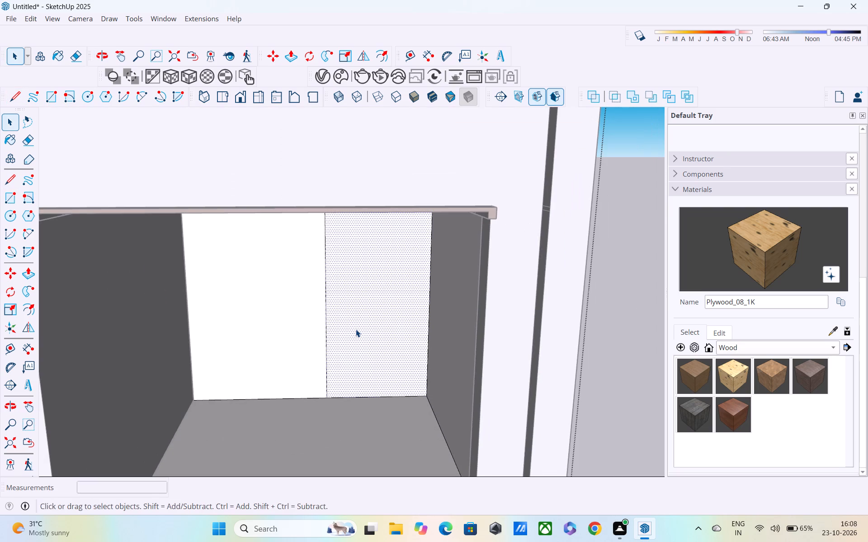
{"action": "middle_click_drag", "start_coordinate": [356, 327], "coordinate": [356, 285]}
{"action": "scroll", "coordinate": [365, 299], "scroll_direction": "down", "scroll_amount": 2}
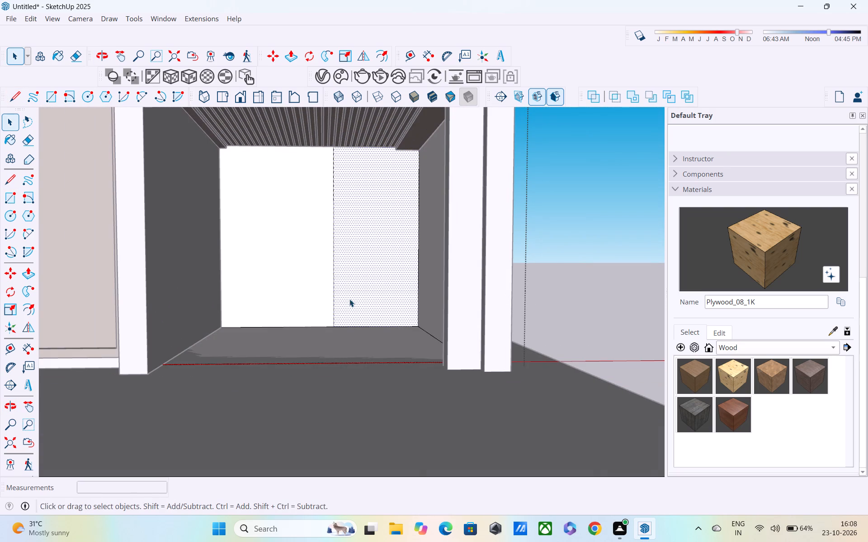
{"action": "scroll", "coordinate": [340, 291], "scroll_direction": "down", "scroll_amount": 7}
{"action": "middle_click_drag", "start_coordinate": [315, 282], "coordinate": [472, 279], "text": "shift"}
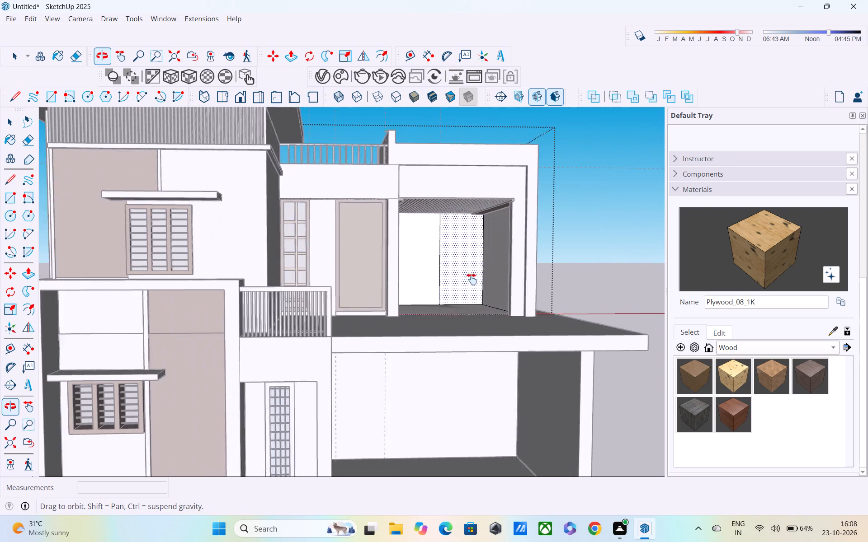
{"action": "middle_click_drag", "start_coordinate": [472, 279], "coordinate": [481, 275], "text": "shift"}
{"action": "key", "text": "space"}
{"action": "left_click", "coordinate": [94, 224]}
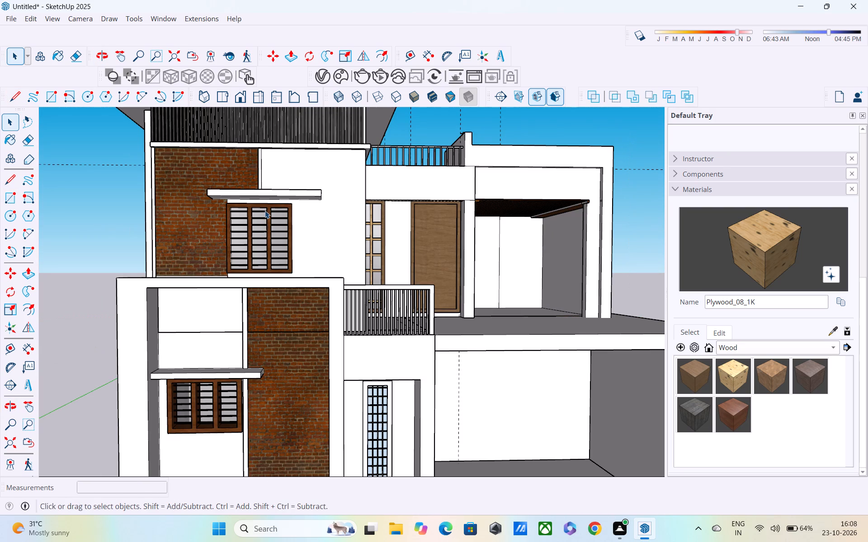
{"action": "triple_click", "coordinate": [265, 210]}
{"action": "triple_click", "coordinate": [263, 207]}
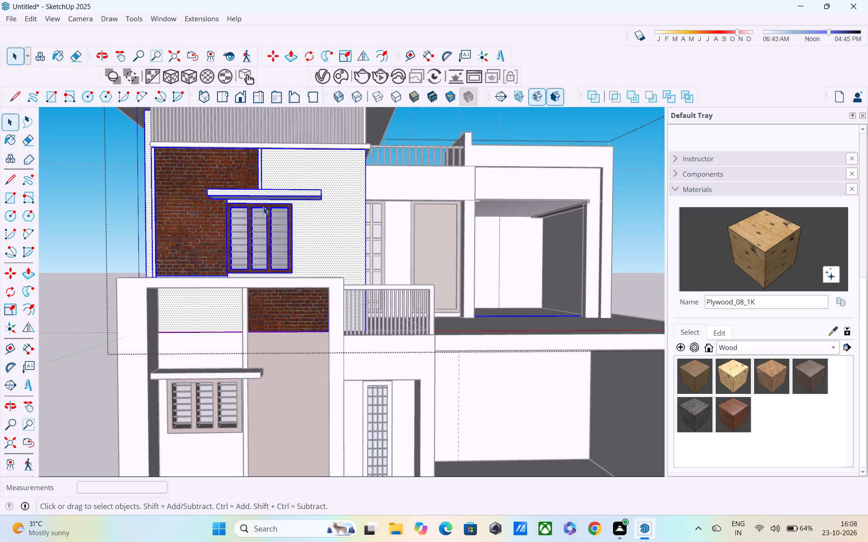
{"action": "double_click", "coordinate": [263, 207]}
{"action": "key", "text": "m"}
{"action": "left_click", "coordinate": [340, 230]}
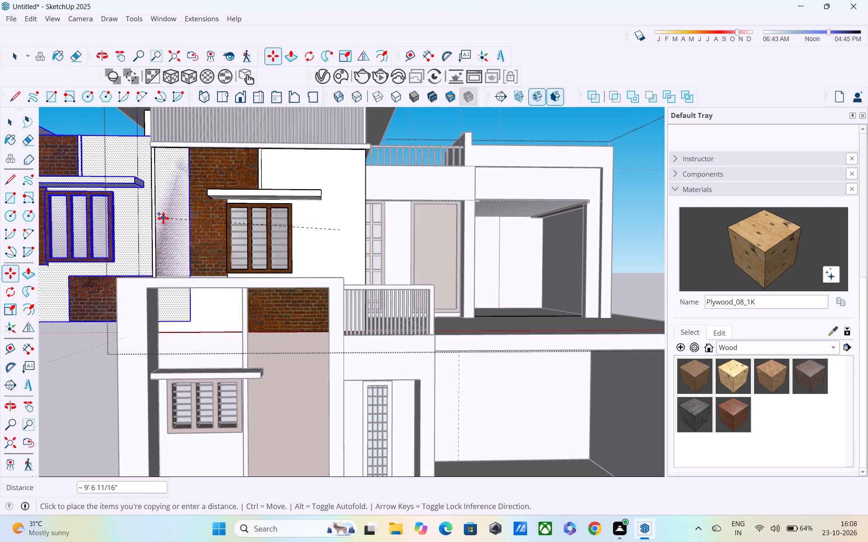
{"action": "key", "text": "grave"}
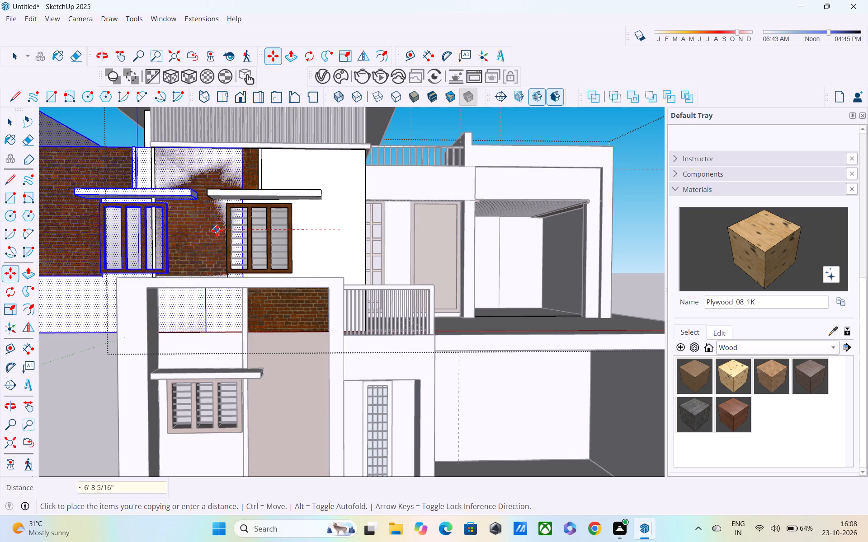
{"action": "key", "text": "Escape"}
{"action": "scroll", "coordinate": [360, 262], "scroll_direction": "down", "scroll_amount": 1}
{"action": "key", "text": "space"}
Draw a rectangle about 3' 6" by 3' 3" for a window on the recessed wall, beside the vertical panel line.
{"action": "middle_click_drag", "start_coordinate": [497, 265], "coordinate": [492, 265]}
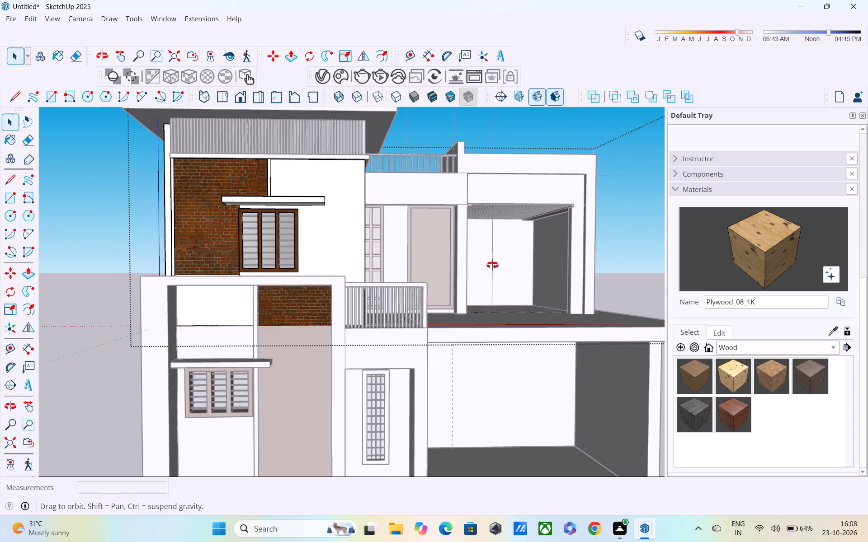
{"action": "middle_click_drag", "start_coordinate": [492, 265], "coordinate": [368, 265]}
{"action": "scroll", "coordinate": [580, 265], "scroll_direction": "up", "scroll_amount": 3}
{"action": "middle_click_drag", "start_coordinate": [579, 265], "coordinate": [470, 271], "text": "shift"}
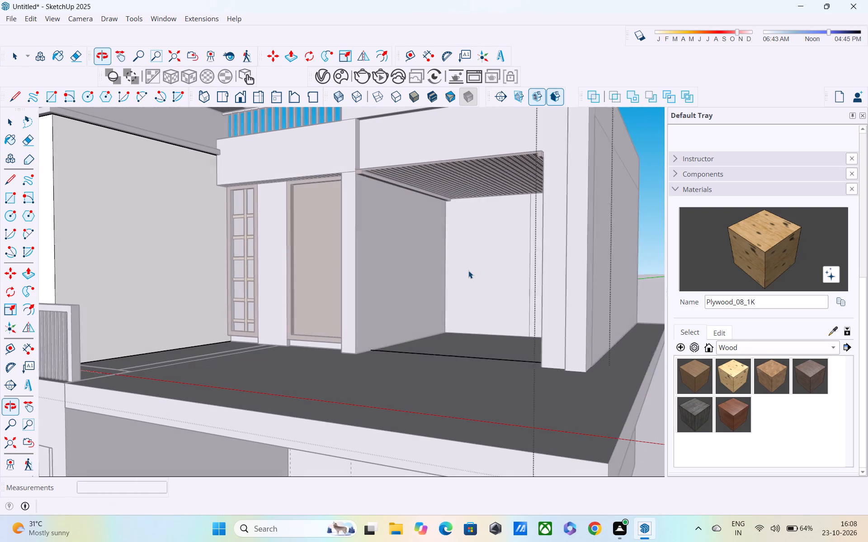
{"action": "key", "text": "r"}
{"action": "middle_click_drag", "start_coordinate": [495, 264], "coordinate": [555, 263]}
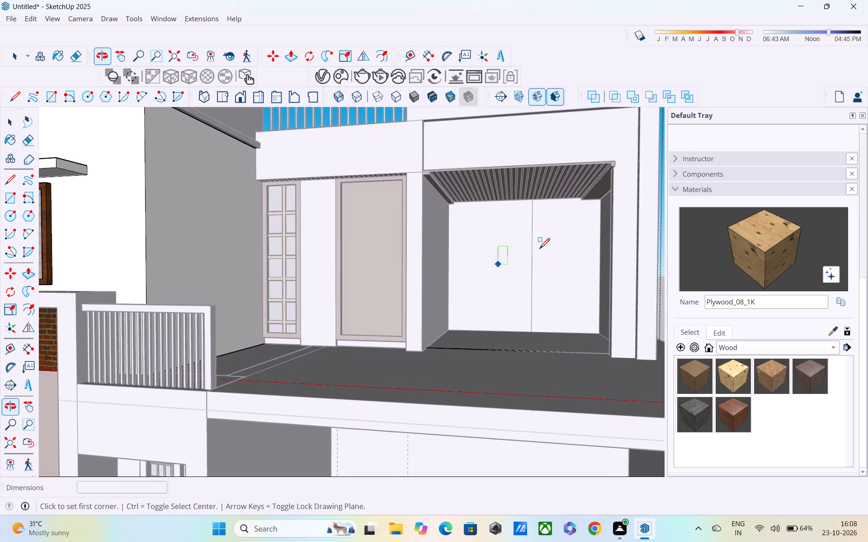
{"action": "left_click", "coordinate": [464, 229]}
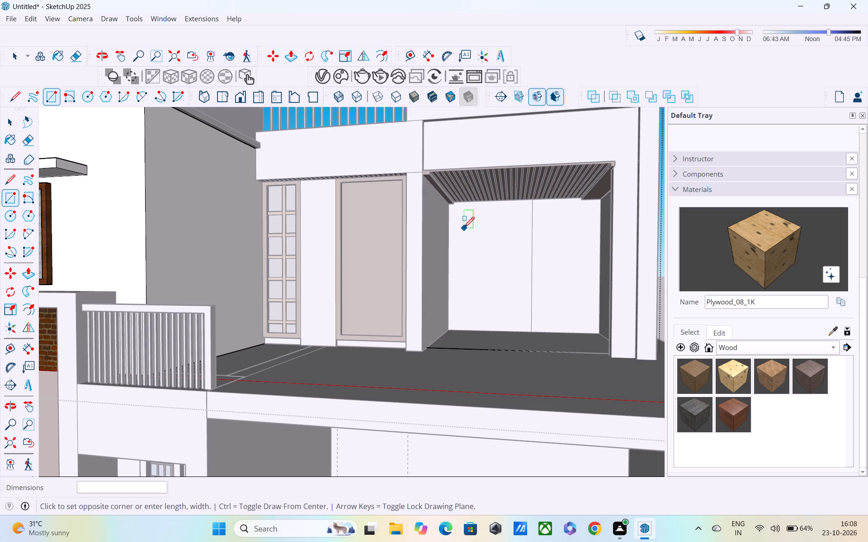
{"action": "left_click", "coordinate": [520, 278]}
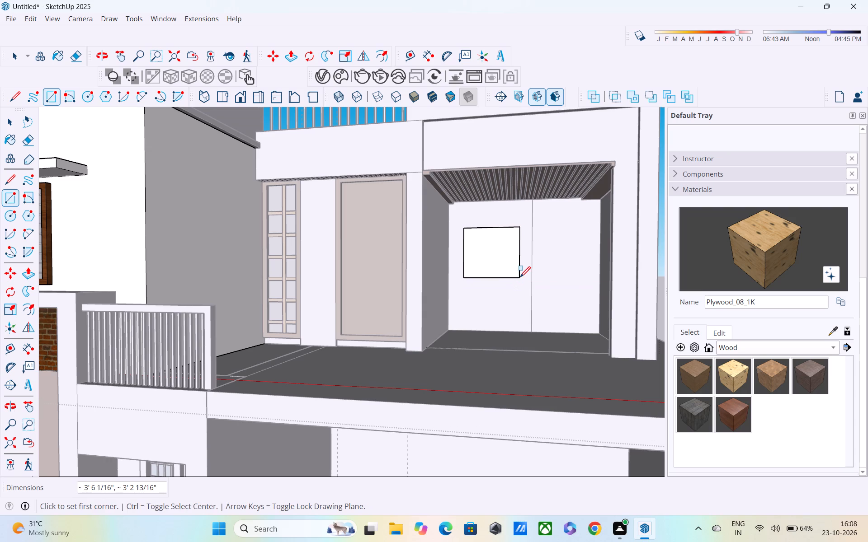
{"action": "key", "text": "space"}
Offset the window rectangle 4" inward to form the frame outline.
{"action": "left_click", "coordinate": [491, 252]}
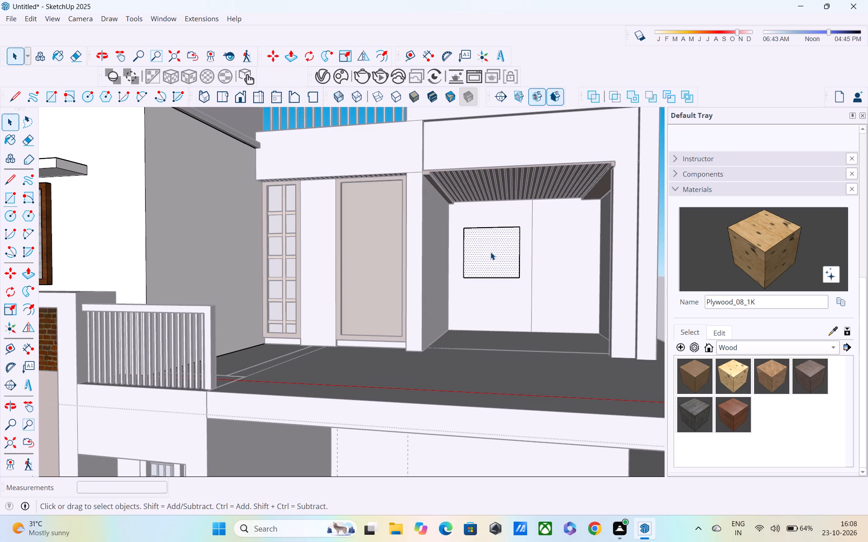
{"action": "key", "text": "f"}
{"action": "left_click", "coordinate": [490, 249]}
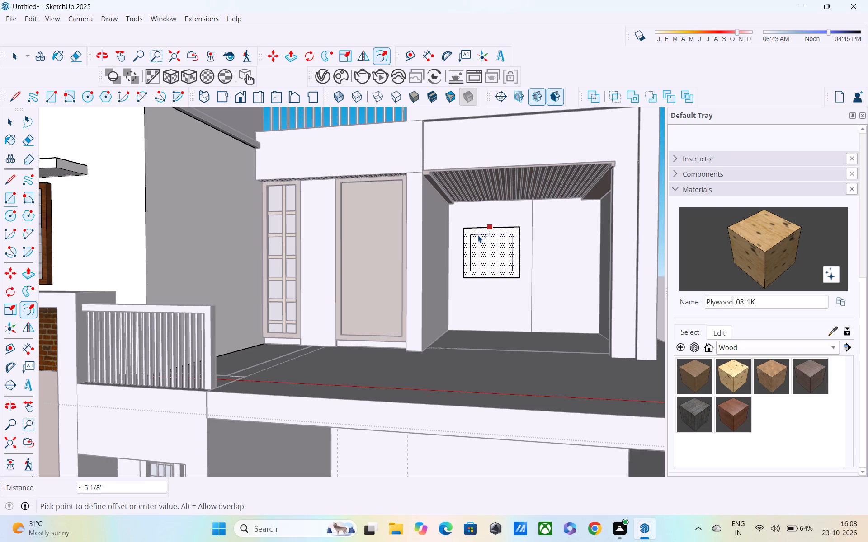
{"action": "type", "text": "4\""}
{"action": "key", "text": "Return"}
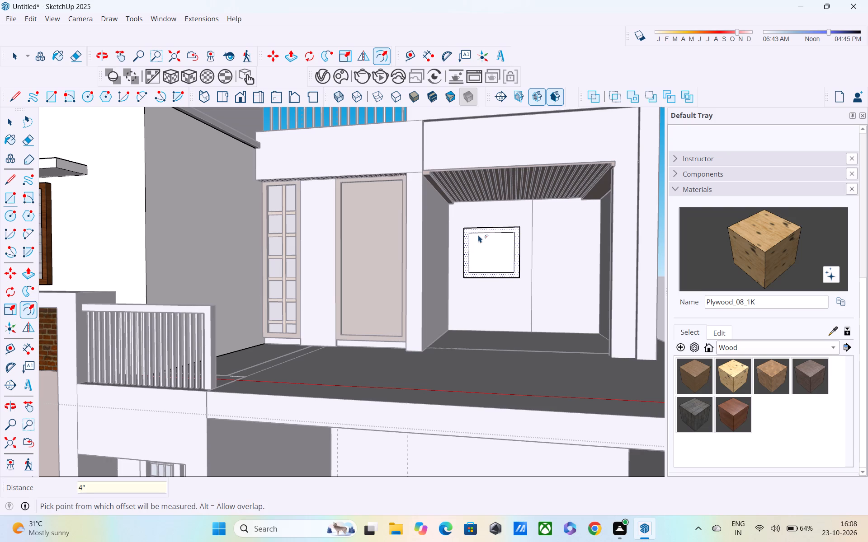
Draw a vertical centre line about 2' 7" long between the midpoints of the inner rectangle's upper and lower edges.
{"action": "key", "text": "l"}
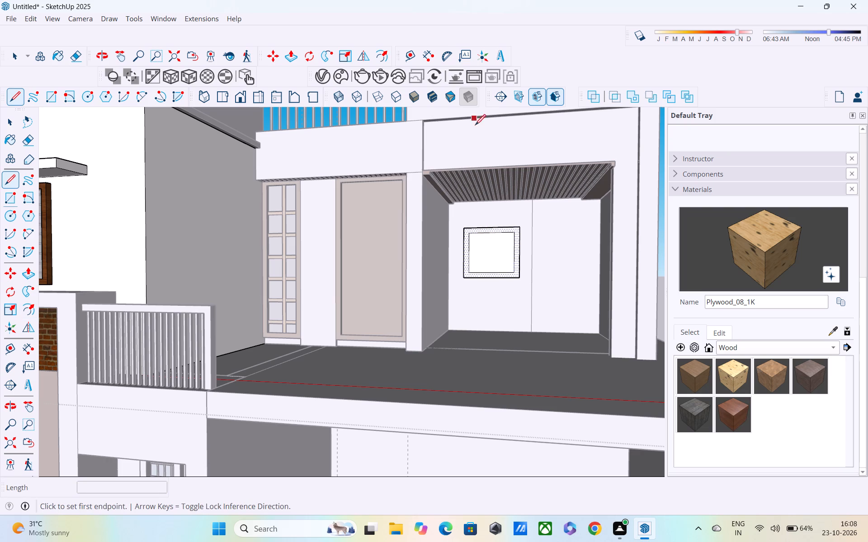
{"action": "scroll", "coordinate": [515, 265], "scroll_direction": "up", "scroll_amount": 3}
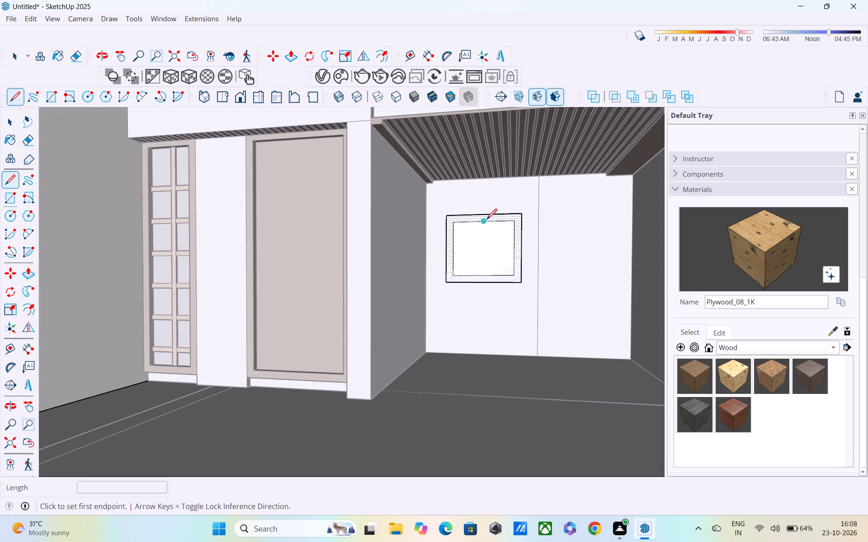
{"action": "left_click", "coordinate": [486, 220]}
{"action": "left_click", "coordinate": [483, 276]}
{"action": "key", "text": "space"}
Copy the window's centre line 2" to the right, and copy that new line 4" back to the left.
{"action": "scroll", "coordinate": [477, 245], "scroll_direction": "down", "scroll_amount": 1}
{"action": "scroll", "coordinate": [477, 245], "scroll_direction": "up", "scroll_amount": 2}
{"action": "left_click", "coordinate": [484, 255]}
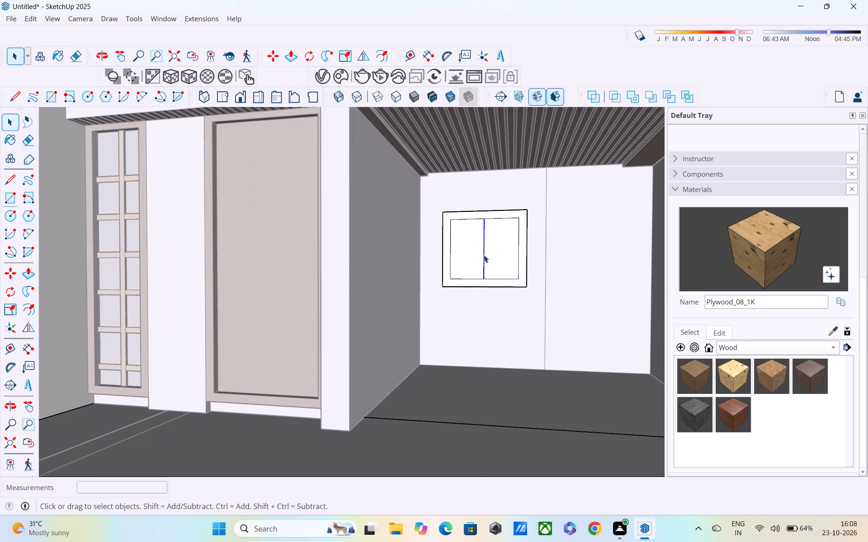
{"action": "key", "text": "m"}
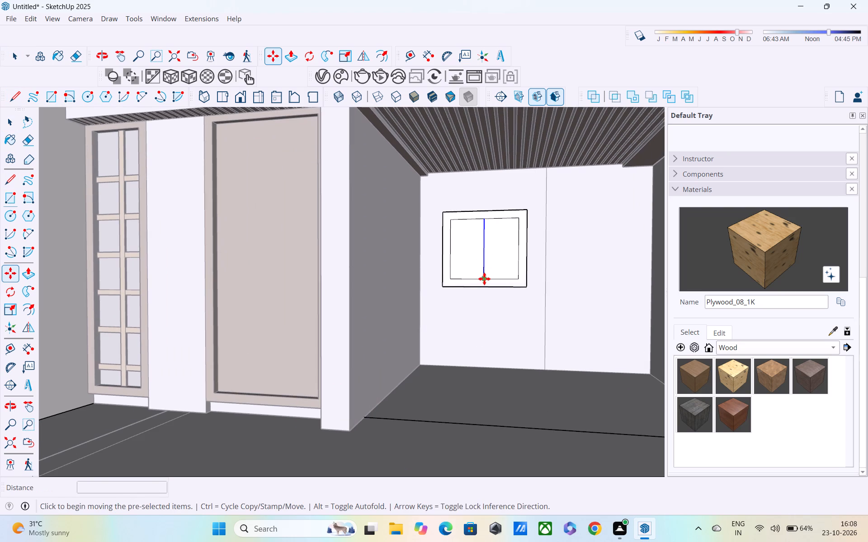
{"action": "left_click", "coordinate": [484, 279]}
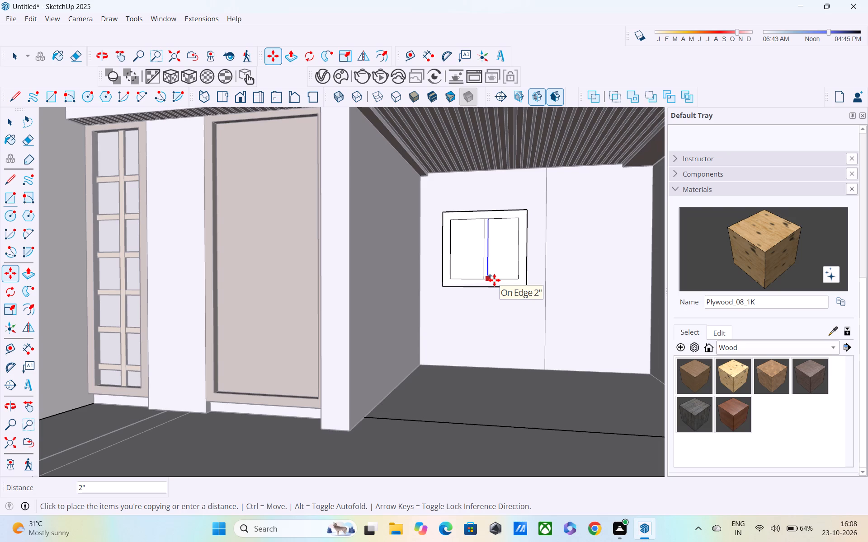
{"action": "left_click", "coordinate": [494, 280]}
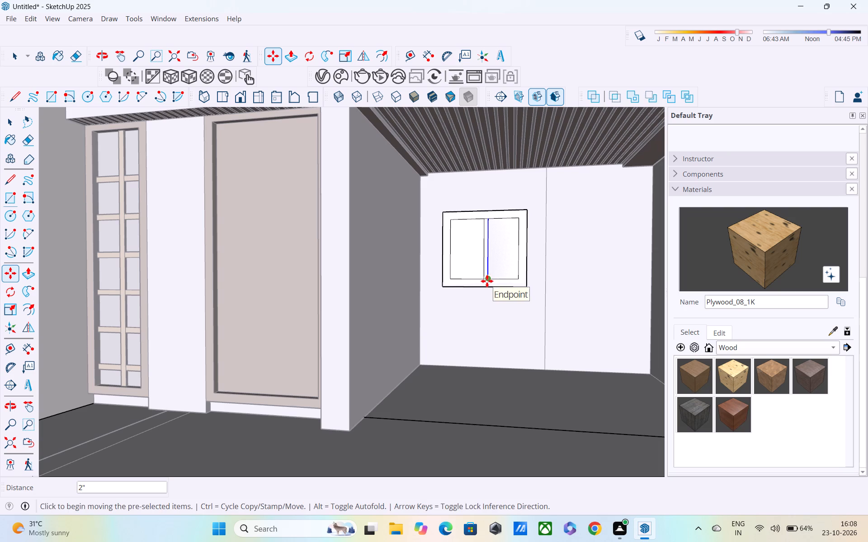
{"action": "left_click", "coordinate": [489, 277]}
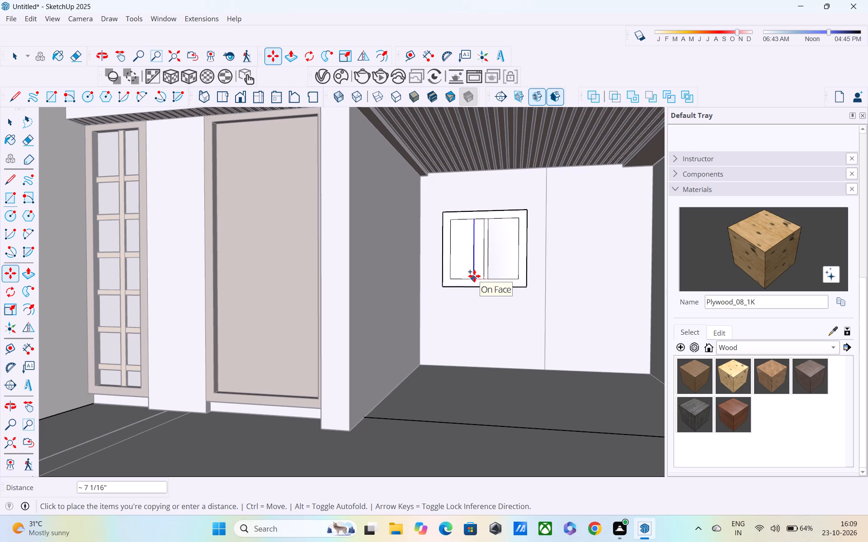
{"action": "type", "text": "4\""}
{"action": "key", "text": "Return"}
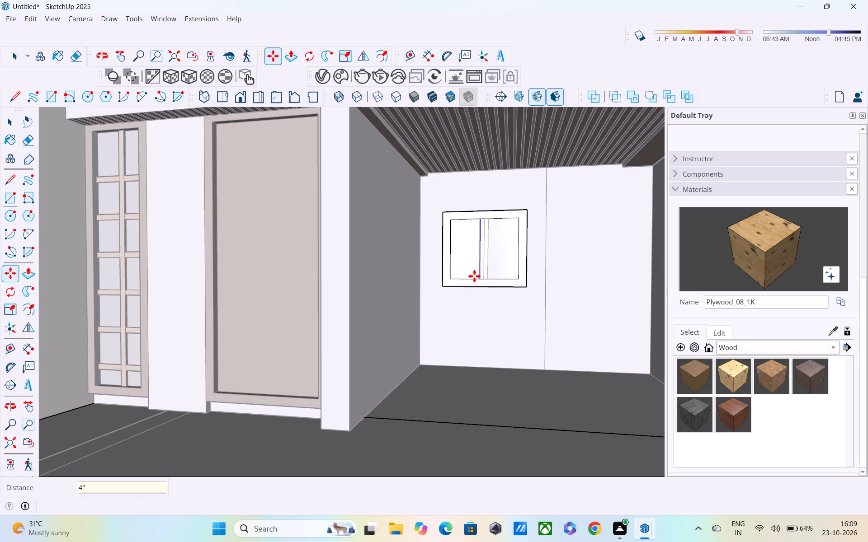
Delete the original centre line between the two mullion edges of the window outline.
{"action": "key", "text": "space"}
{"action": "key", "text": "c"}
{"action": "scroll", "coordinate": [480, 243], "scroll_direction": "up", "scroll_amount": 3}
{"action": "key", "text": "space"}
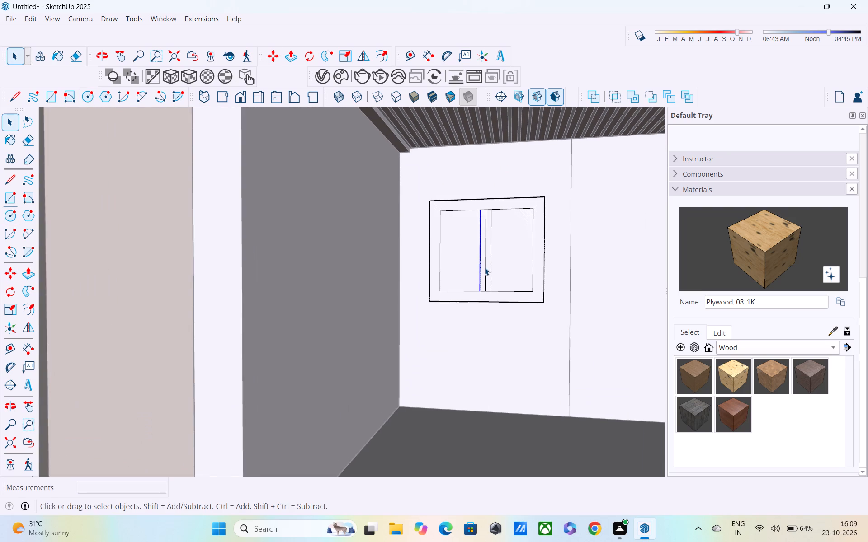
{"action": "key", "text": "Escape"}
{"action": "scroll", "coordinate": [486, 269], "scroll_direction": "up", "scroll_amount": 3}
{"action": "left_click", "coordinate": [487, 262]}
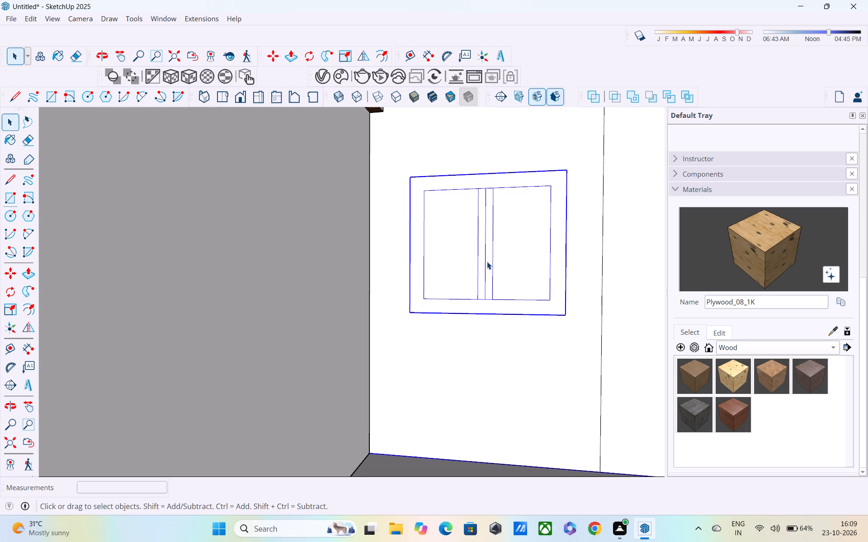
{"action": "double_click", "coordinate": [487, 262]}
{"action": "left_click", "coordinate": [487, 262]}
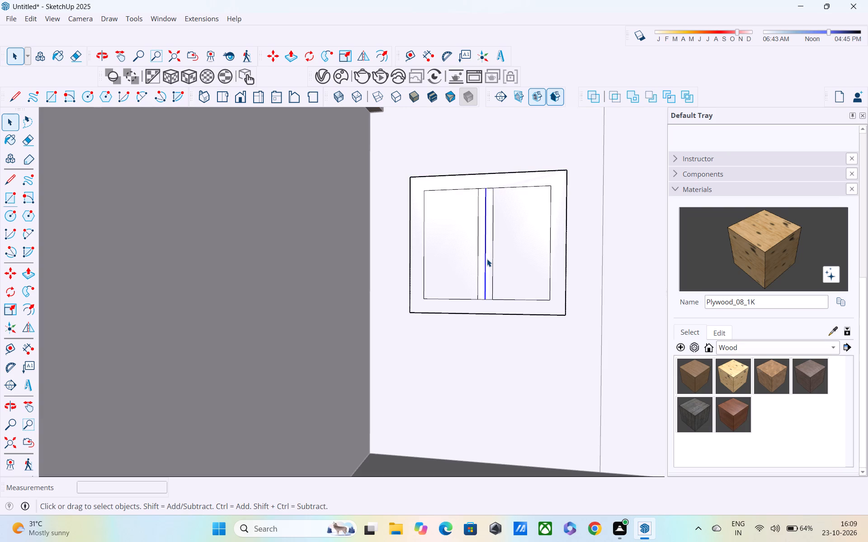
{"action": "key", "text": "Delete"}
Select the whole window outline on the recessed wall to check it, leave the group and view the facade.
{"action": "scroll", "coordinate": [487, 259], "scroll_direction": "down", "scroll_amount": 6}
{"action": "middle_click_drag", "start_coordinate": [497, 250], "coordinate": [487, 271]}
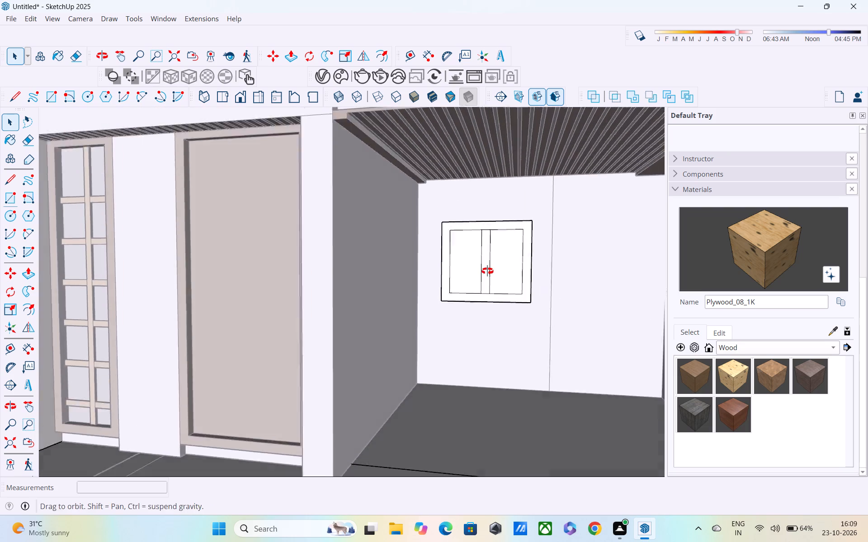
{"action": "middle_click_drag", "start_coordinate": [487, 271], "coordinate": [485, 273]}
{"action": "triple_click", "coordinate": [571, 248]}
{"action": "middle_click_drag", "start_coordinate": [528, 263], "coordinate": [524, 230]}
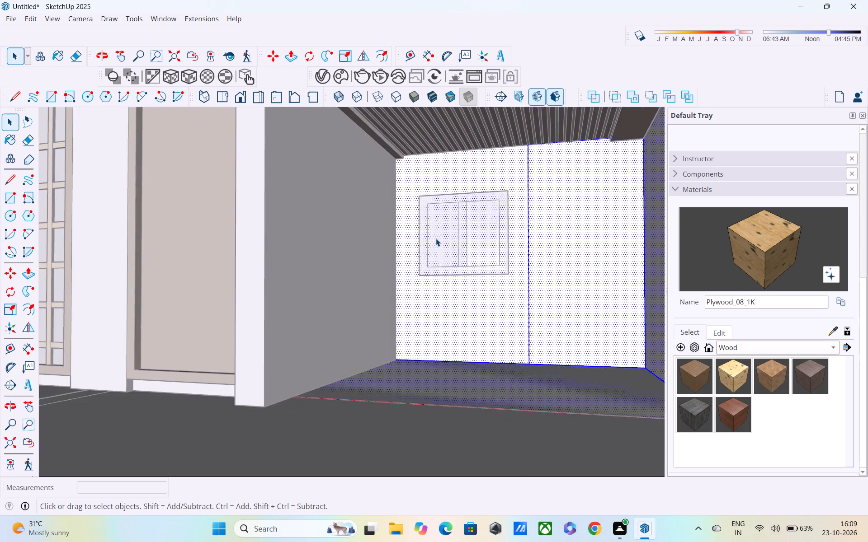
{"action": "scroll", "coordinate": [435, 238], "scroll_direction": "up", "scroll_amount": 4}
{"action": "key", "text": "space"}
{"action": "left_click", "coordinate": [446, 237]}
{"action": "left_click", "coordinate": [446, 237]}
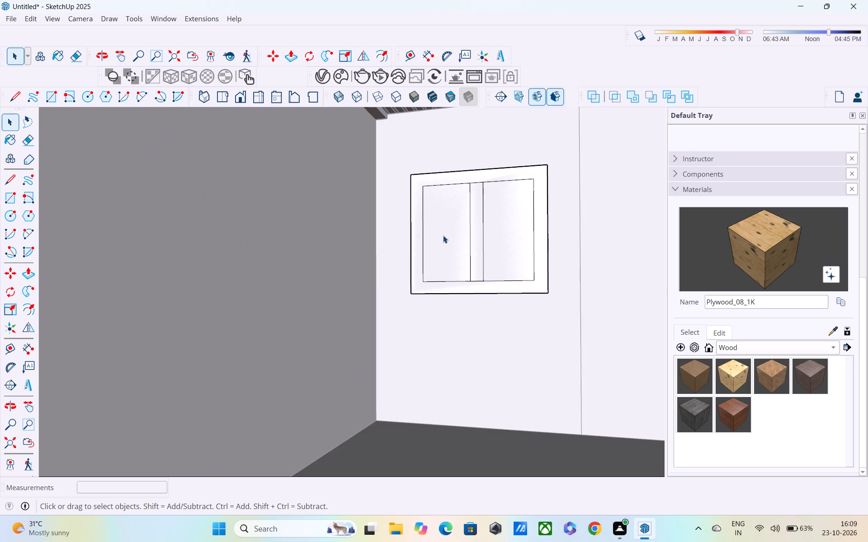
{"action": "left_click", "coordinate": [444, 238]}
{"action": "double_click", "coordinate": [445, 238]}
{"action": "double_click", "coordinate": [445, 238]}
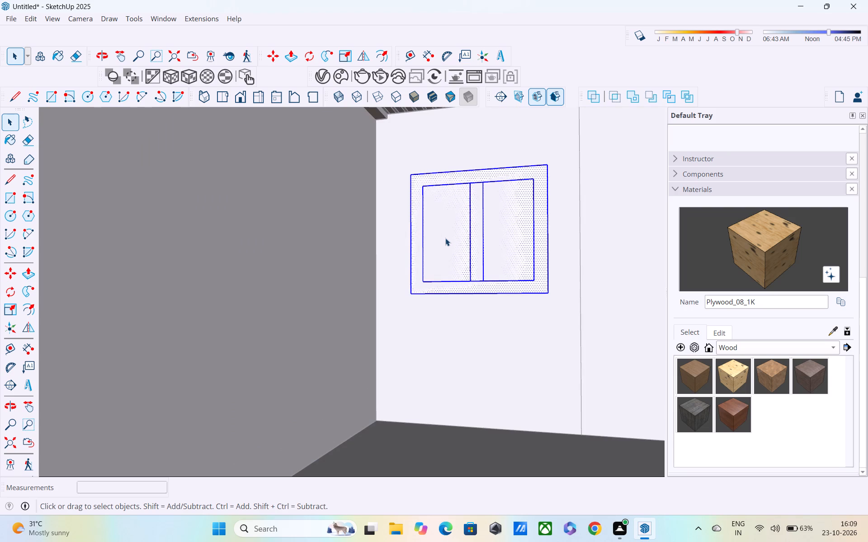
{"action": "scroll", "coordinate": [428, 131], "scroll_direction": "down", "scroll_amount": 9}
{"action": "scroll", "coordinate": [441, 184], "scroll_direction": "down", "scroll_amount": 5}
{"action": "left_click", "coordinate": [610, 153]}
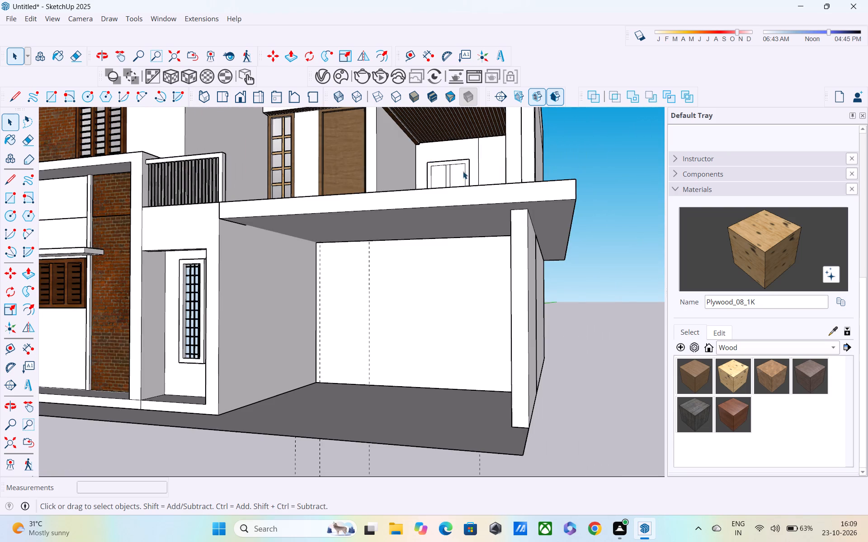
Open the two-pane window outline group on the recessed upper-floor wall for editing.
{"action": "middle_click_drag", "start_coordinate": [410, 169], "coordinate": [419, 218]}
{"action": "scroll", "coordinate": [420, 159], "scroll_direction": "up", "scroll_amount": 8}
{"action": "scroll", "coordinate": [471, 138], "scroll_direction": "up", "scroll_amount": 3}
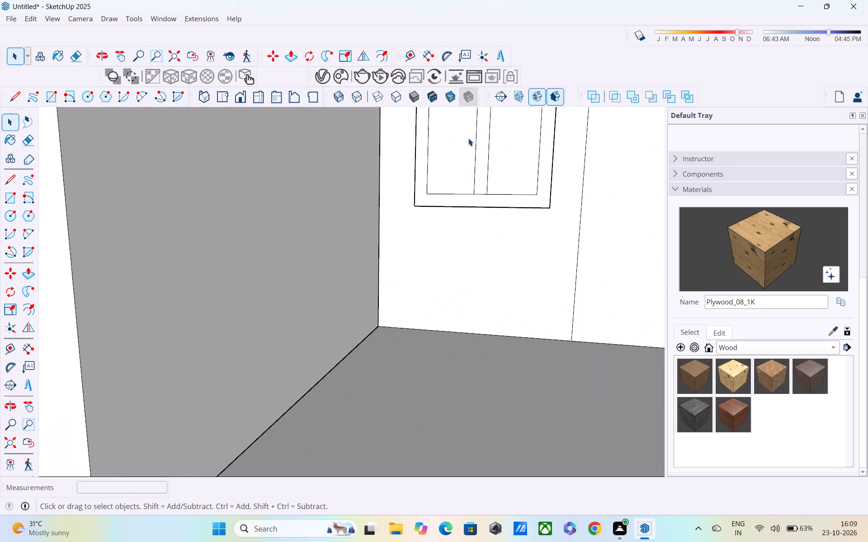
{"action": "left_click", "coordinate": [423, 185]}
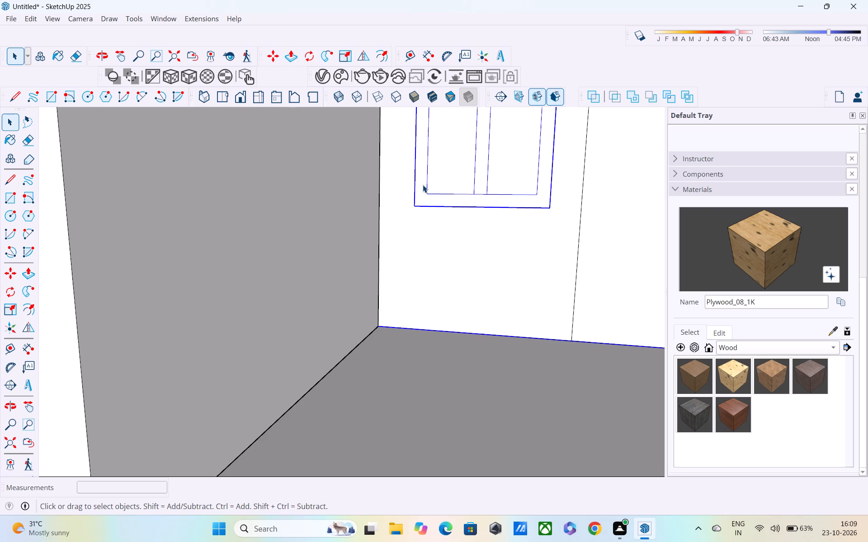
{"action": "double_click", "coordinate": [423, 185]}
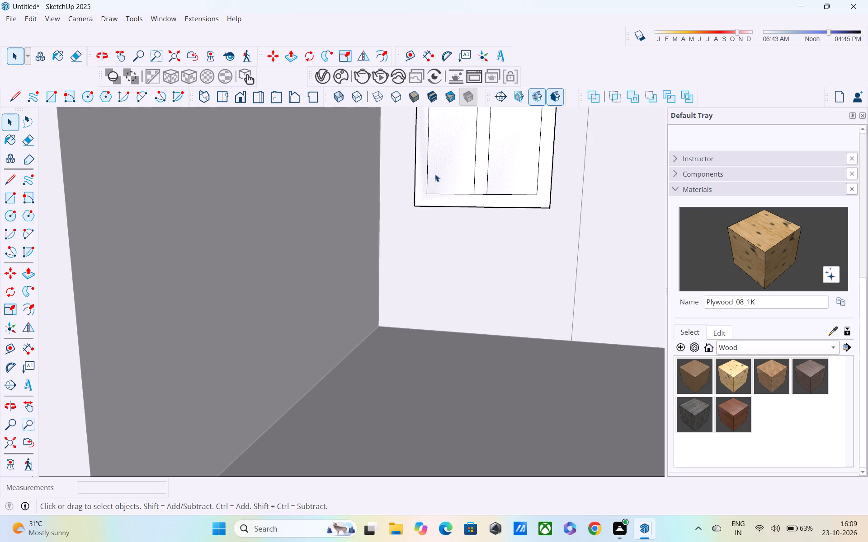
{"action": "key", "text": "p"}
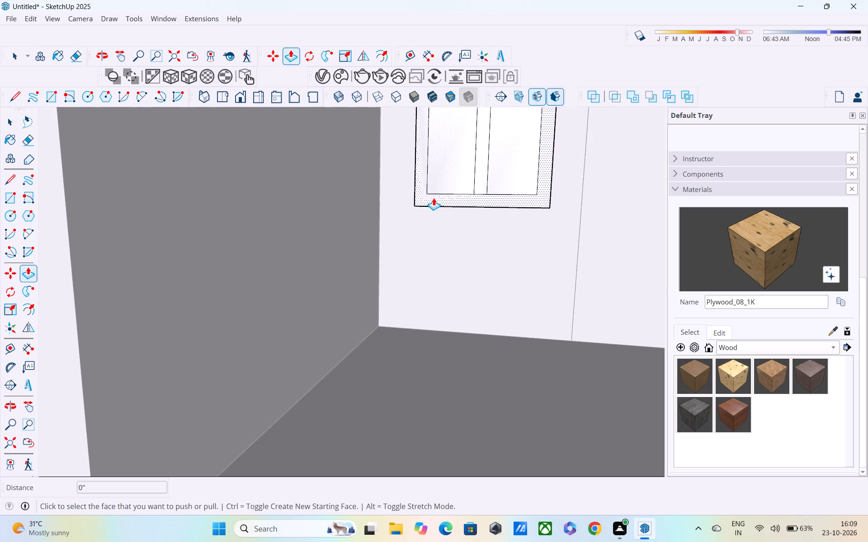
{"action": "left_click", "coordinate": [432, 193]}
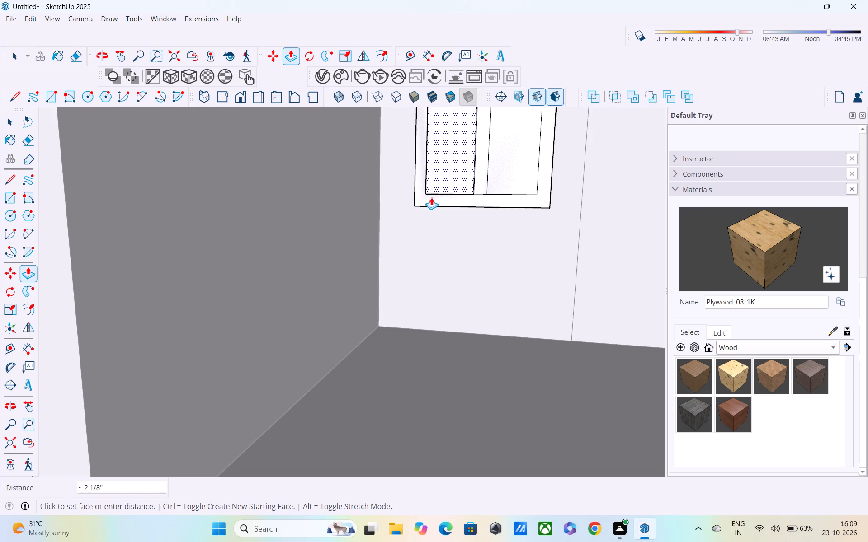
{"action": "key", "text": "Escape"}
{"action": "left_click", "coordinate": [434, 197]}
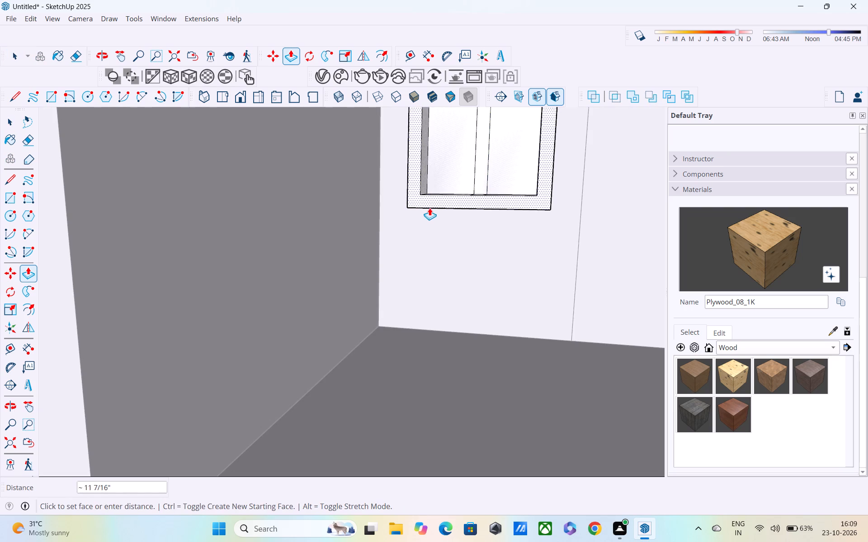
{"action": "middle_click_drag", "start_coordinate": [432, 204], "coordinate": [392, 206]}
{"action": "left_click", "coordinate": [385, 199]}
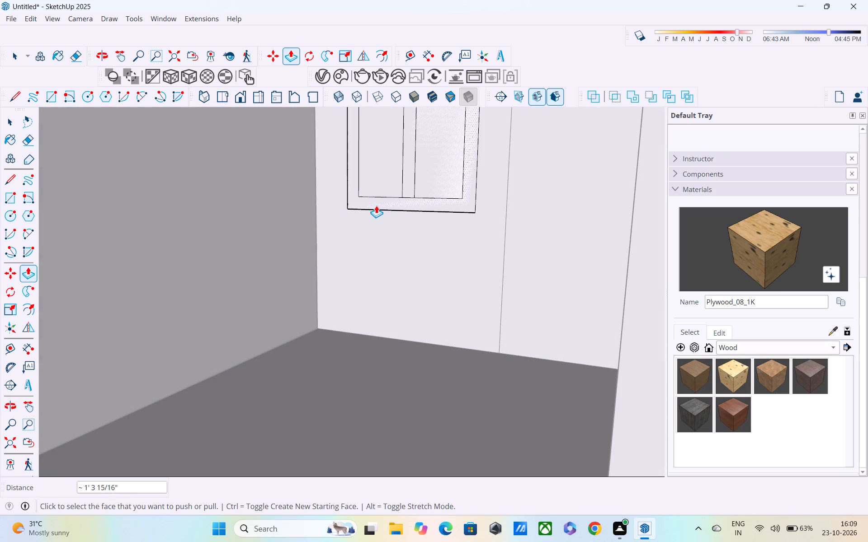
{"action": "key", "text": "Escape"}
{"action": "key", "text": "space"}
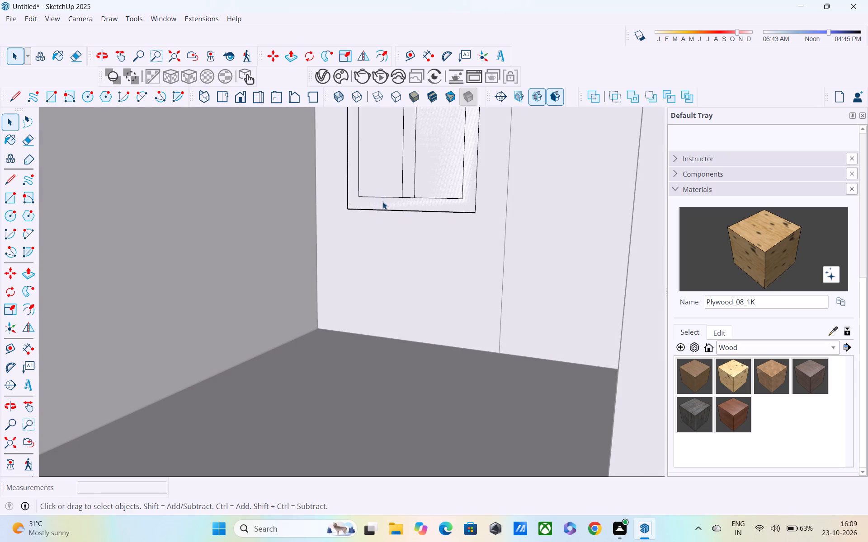
Extrude the window's outer frame face 2" out from the wall with Push/Pull.
{"action": "double_click", "coordinate": [383, 202]}
{"action": "key", "text": "p"}
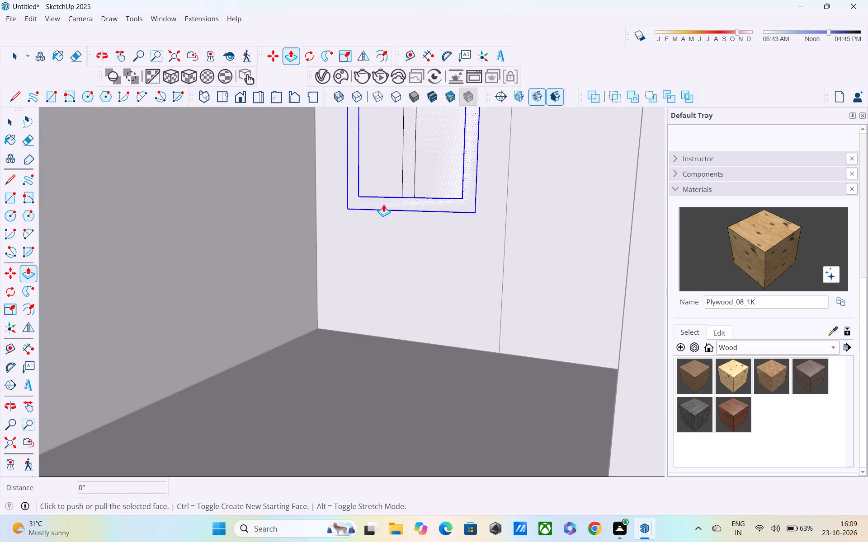
{"action": "left_click", "coordinate": [399, 199]}
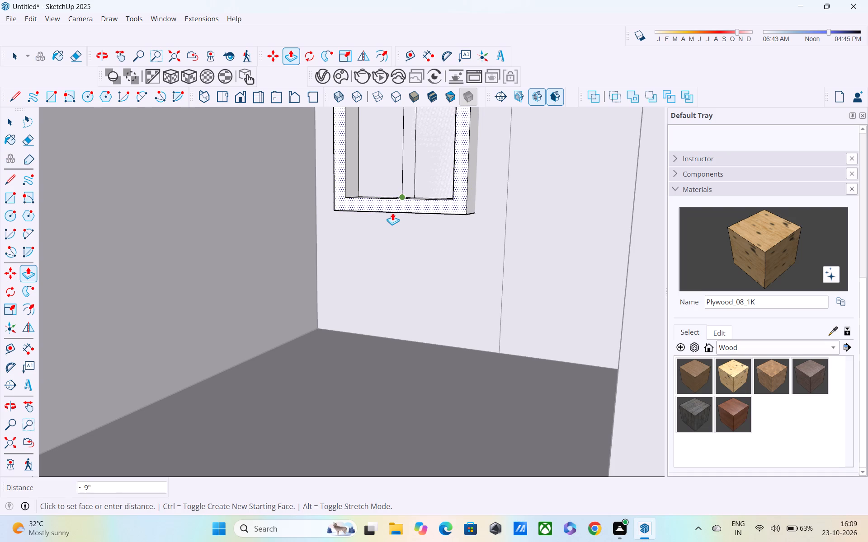
{"action": "type", "text": "2\""}
{"action": "key", "text": "Return"}
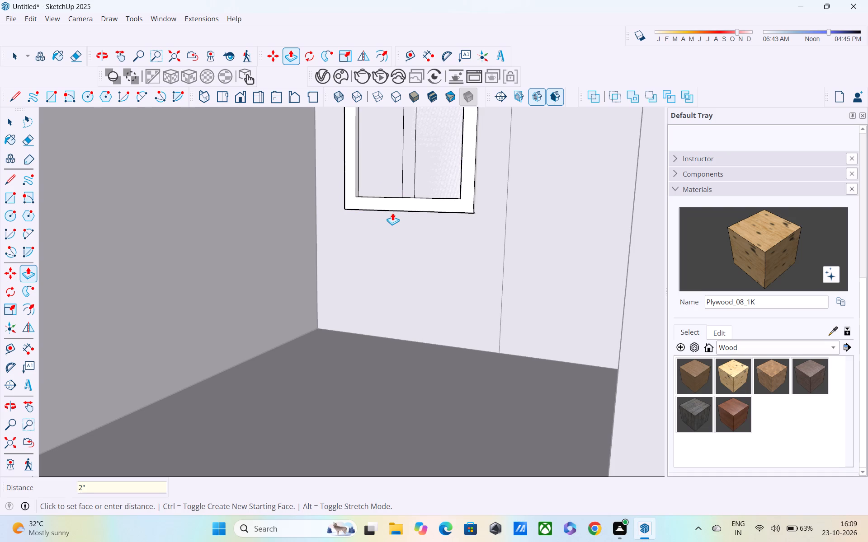
Extrude the window's centre mullion outward until it is flush with the outer frame's front face.
{"action": "left_click", "coordinate": [409, 141]}
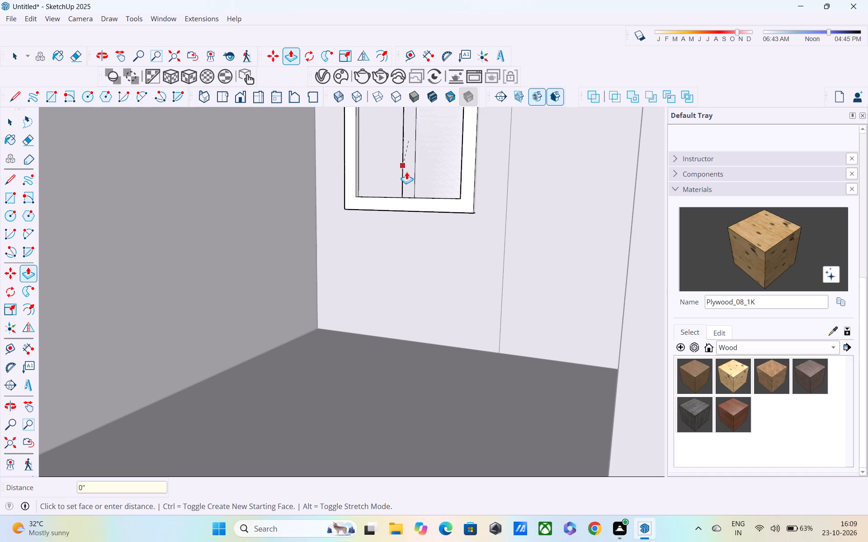
{"action": "left_click", "coordinate": [407, 197]}
Paint the front faces of the window's outer frame and centre mullion with the wood material Wood_Veneer_15_1K.
{"action": "scroll", "coordinate": [411, 197], "scroll_direction": "down", "scroll_amount": 9}
{"action": "middle_click_drag", "start_coordinate": [412, 183], "coordinate": [441, 189]}
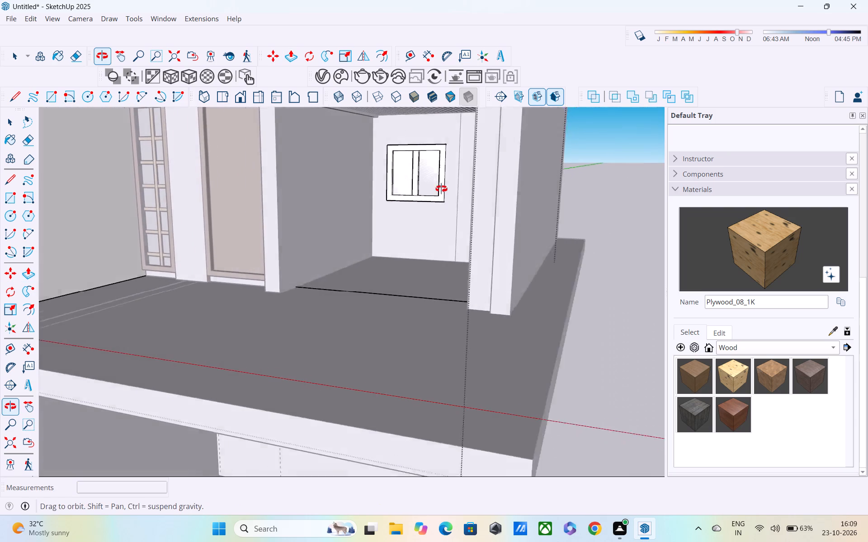
{"action": "middle_click_drag", "start_coordinate": [441, 189], "coordinate": [453, 189]}
{"action": "key", "text": "space"}
{"action": "left_click", "coordinate": [736, 413]}
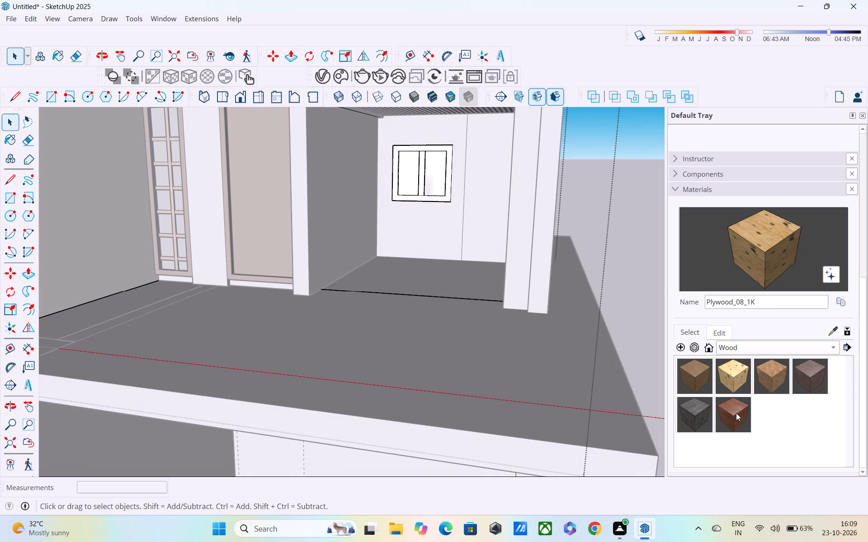
{"action": "left_click", "coordinate": [450, 150]}
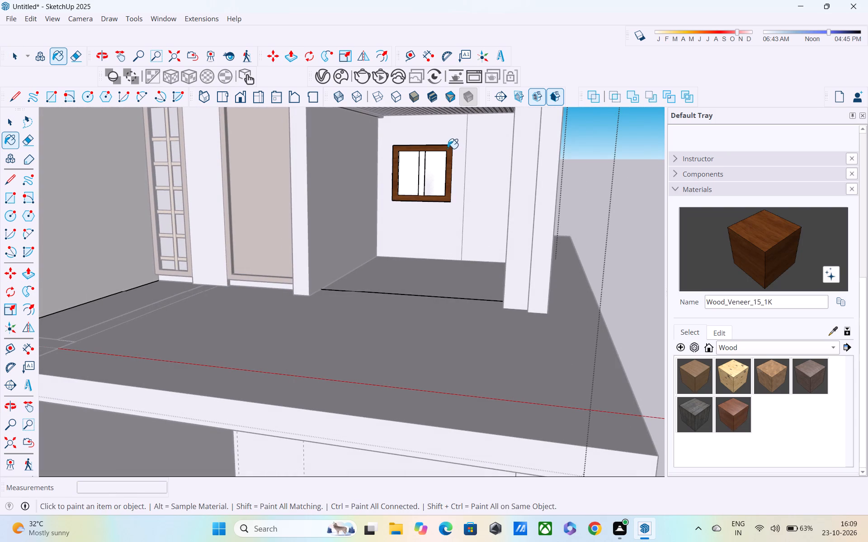
{"action": "left_click", "coordinate": [421, 168]}
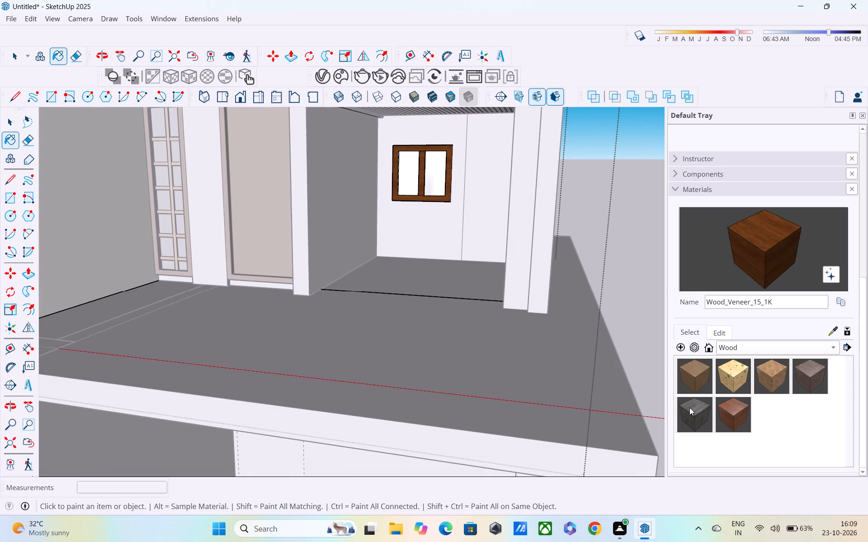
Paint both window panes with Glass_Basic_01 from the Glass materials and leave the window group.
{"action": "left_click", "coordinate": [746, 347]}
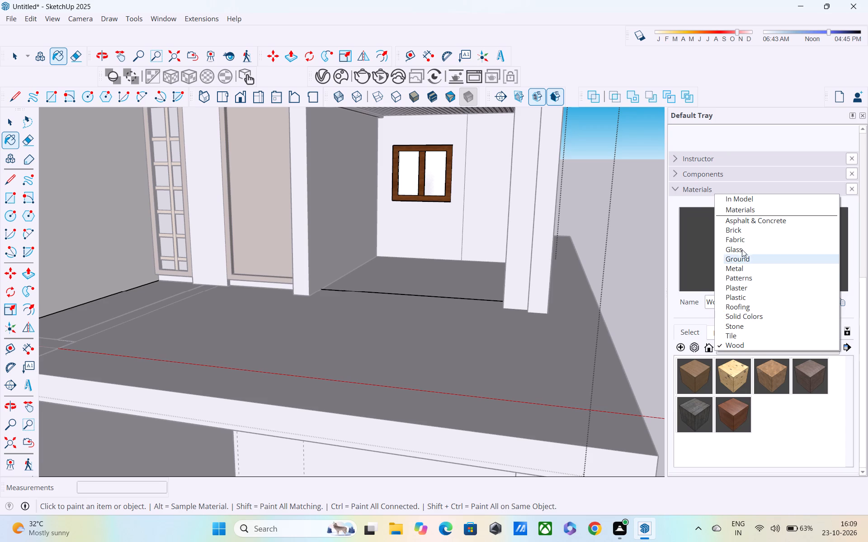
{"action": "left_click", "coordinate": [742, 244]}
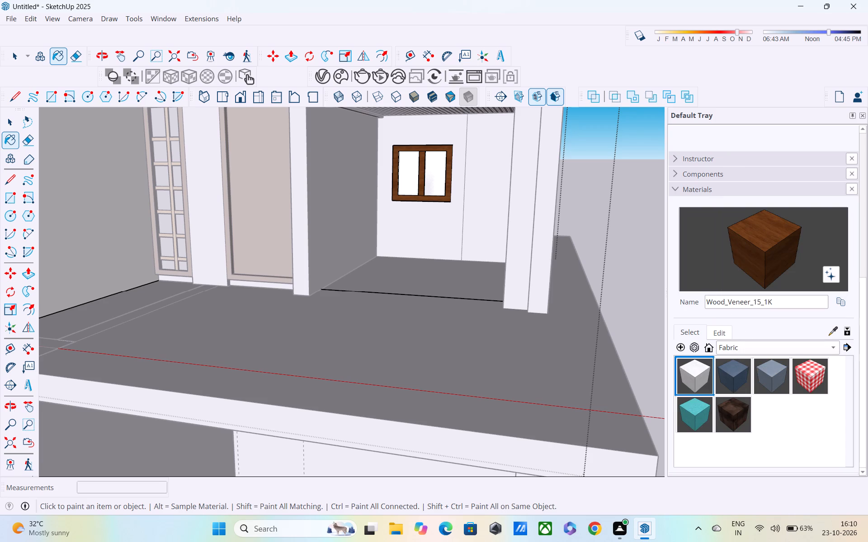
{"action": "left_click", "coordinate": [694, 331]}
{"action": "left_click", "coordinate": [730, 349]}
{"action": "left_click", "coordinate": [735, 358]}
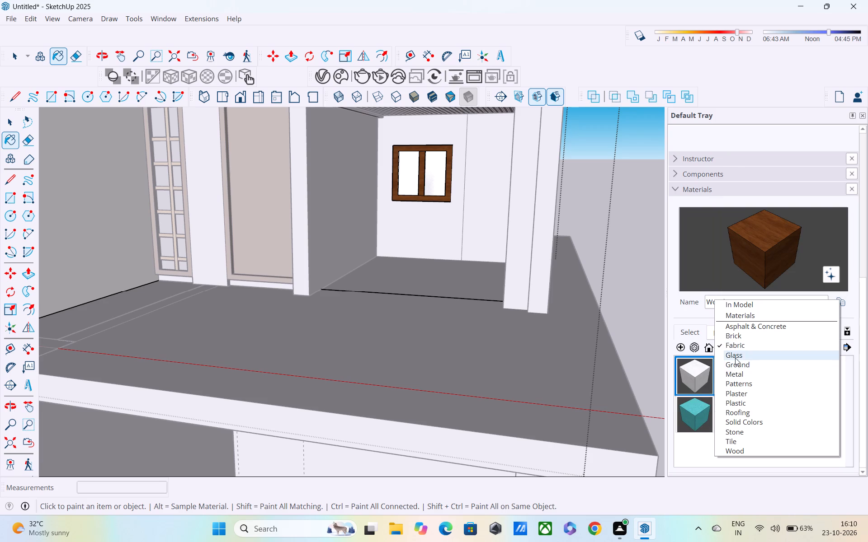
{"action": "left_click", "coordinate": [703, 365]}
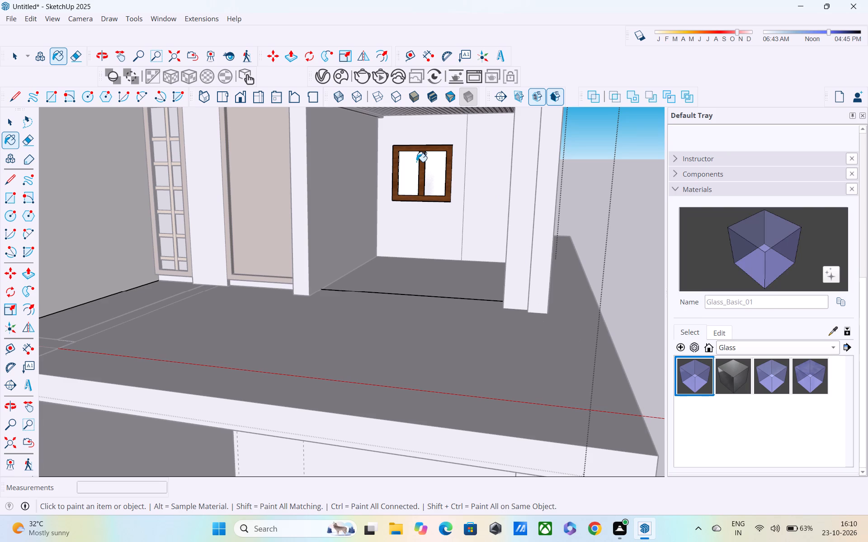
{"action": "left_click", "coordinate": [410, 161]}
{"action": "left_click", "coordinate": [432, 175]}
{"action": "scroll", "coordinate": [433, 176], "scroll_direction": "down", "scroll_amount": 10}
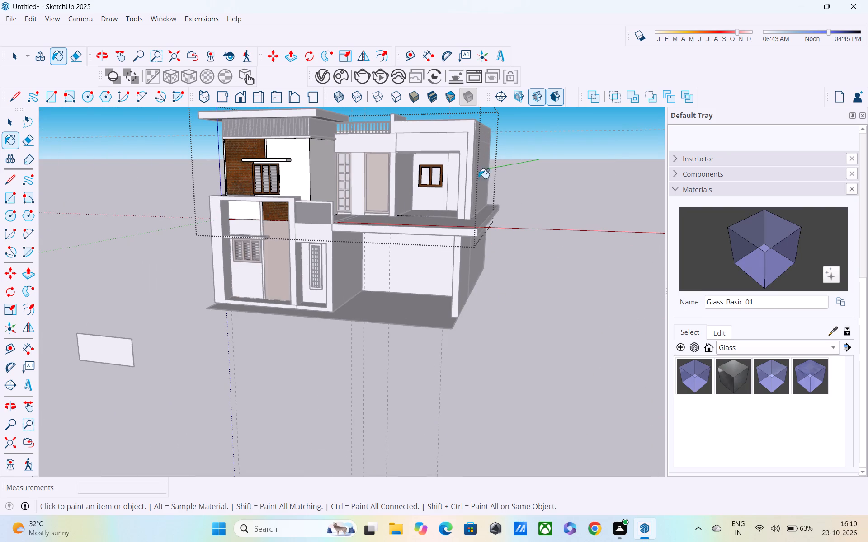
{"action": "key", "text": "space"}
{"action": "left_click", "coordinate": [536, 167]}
Examine the whole facade, and look closely at the new window's frame and panes on the recessed wall.
{"action": "middle_click_drag", "start_coordinate": [554, 182], "coordinate": [469, 215]}
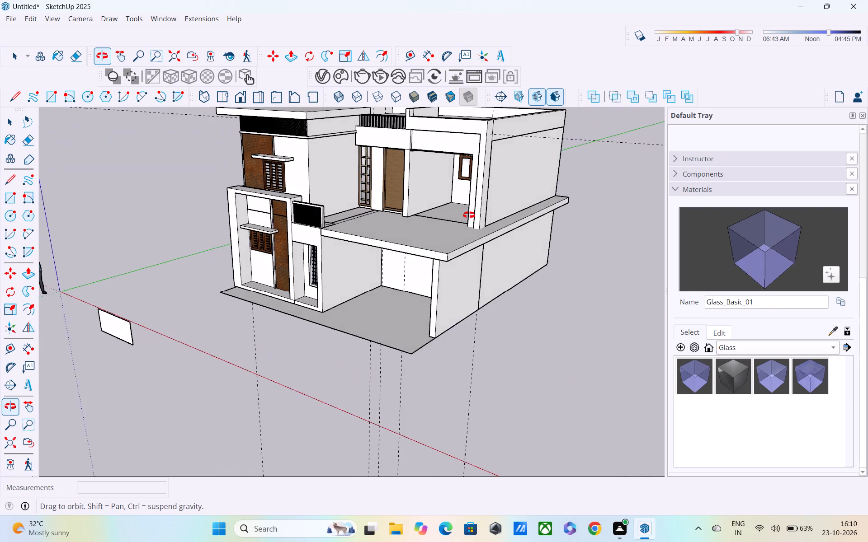
{"action": "middle_click_drag", "start_coordinate": [469, 215], "coordinate": [526, 193]}
{"action": "scroll", "coordinate": [523, 196], "scroll_direction": "down", "scroll_amount": 1}
{"action": "middle_click_drag", "start_coordinate": [523, 196], "coordinate": [518, 194]}
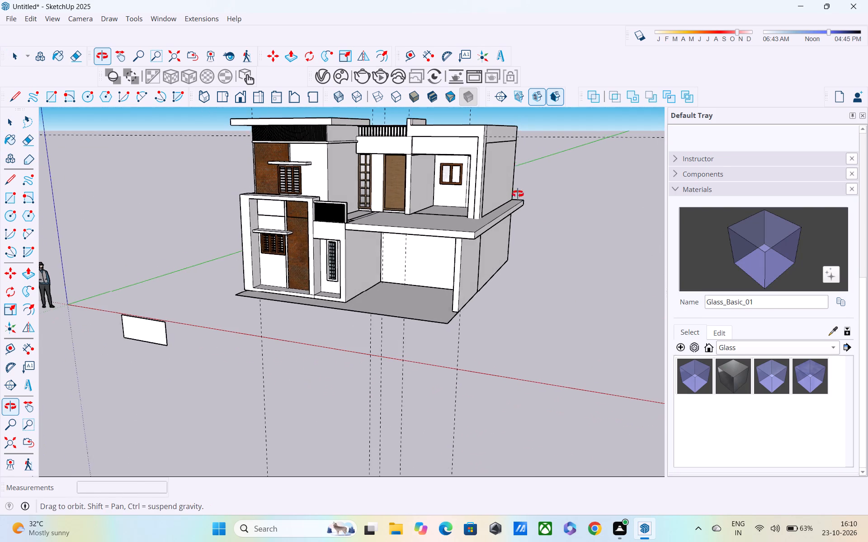
{"action": "middle_click_drag", "start_coordinate": [518, 194], "coordinate": [527, 190]}
{"action": "scroll", "coordinate": [471, 193], "scroll_direction": "up", "scroll_amount": 3}
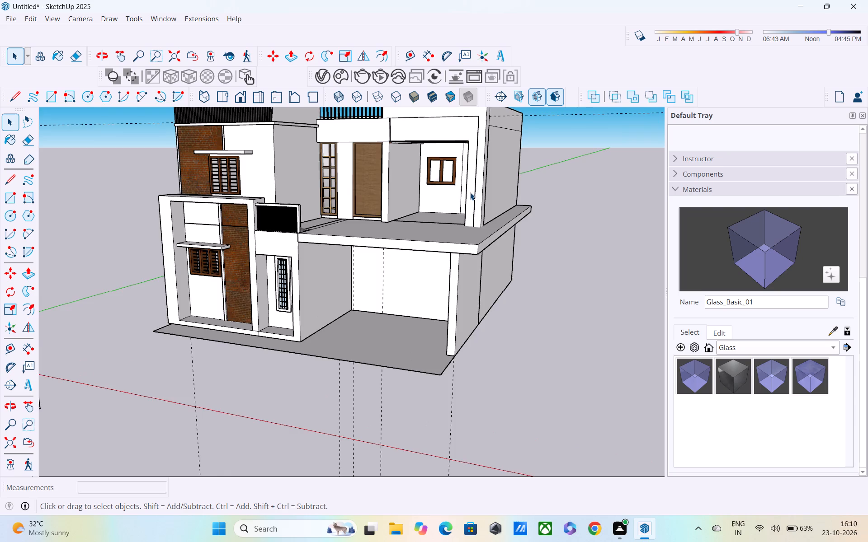
{"action": "scroll", "coordinate": [458, 187], "scroll_direction": "up", "scroll_amount": 7}
{"action": "scroll", "coordinate": [421, 167], "scroll_direction": "up", "scroll_amount": 6}
{"action": "middle_click_drag", "start_coordinate": [422, 153], "coordinate": [400, 153]}
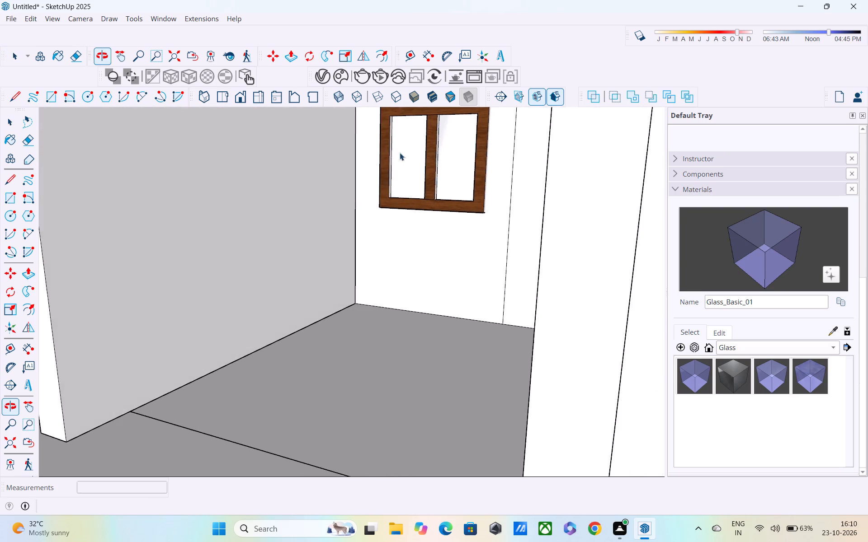
{"action": "scroll", "coordinate": [401, 135], "scroll_direction": "up", "scroll_amount": 8}
{"action": "middle_click_drag", "start_coordinate": [403, 134], "coordinate": [402, 175], "text": "shift"}
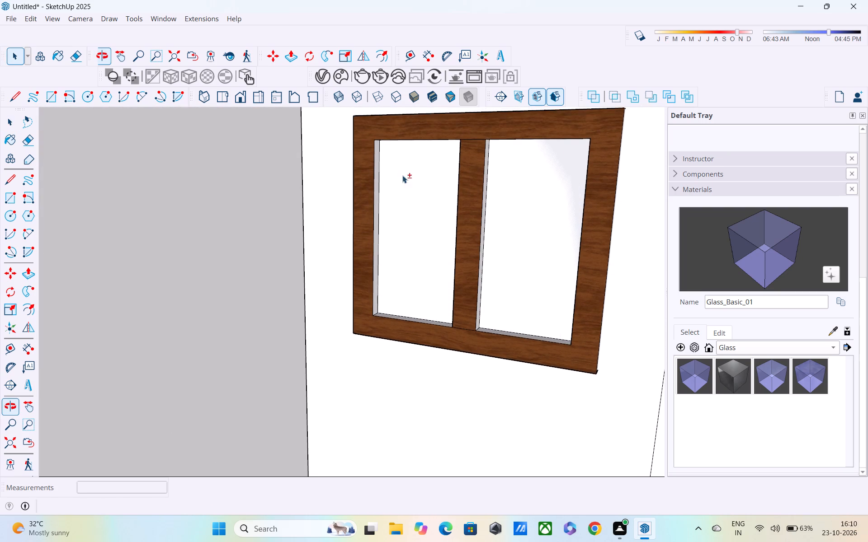
{"action": "scroll", "coordinate": [397, 167], "scroll_direction": "up", "scroll_amount": 2}
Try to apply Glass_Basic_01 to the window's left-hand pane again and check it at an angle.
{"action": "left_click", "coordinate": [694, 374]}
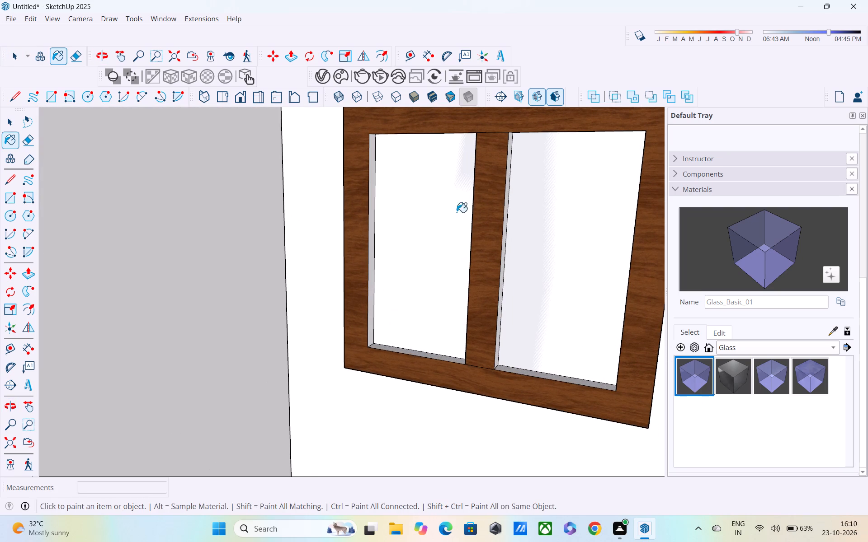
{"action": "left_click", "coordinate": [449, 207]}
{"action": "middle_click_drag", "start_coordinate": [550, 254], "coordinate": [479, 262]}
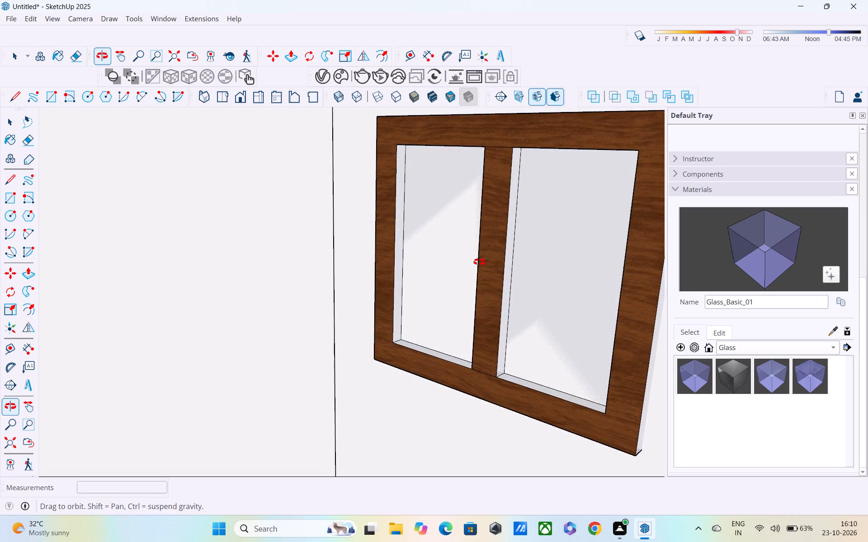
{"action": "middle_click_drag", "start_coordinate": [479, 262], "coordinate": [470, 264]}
Open the window group again and delete both pane faces between the frame and the mullion.
{"action": "key", "text": "space"}
{"action": "double_click", "coordinate": [554, 302]}
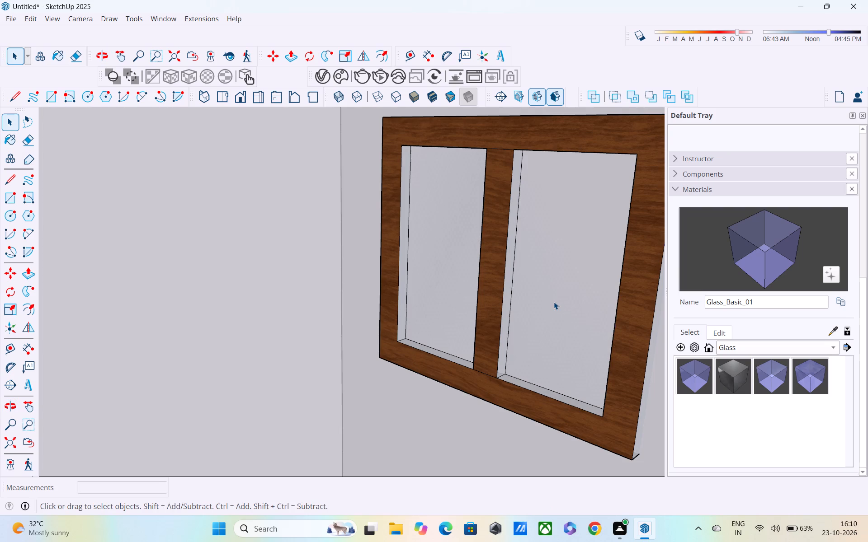
{"action": "double_click", "coordinate": [554, 302]}
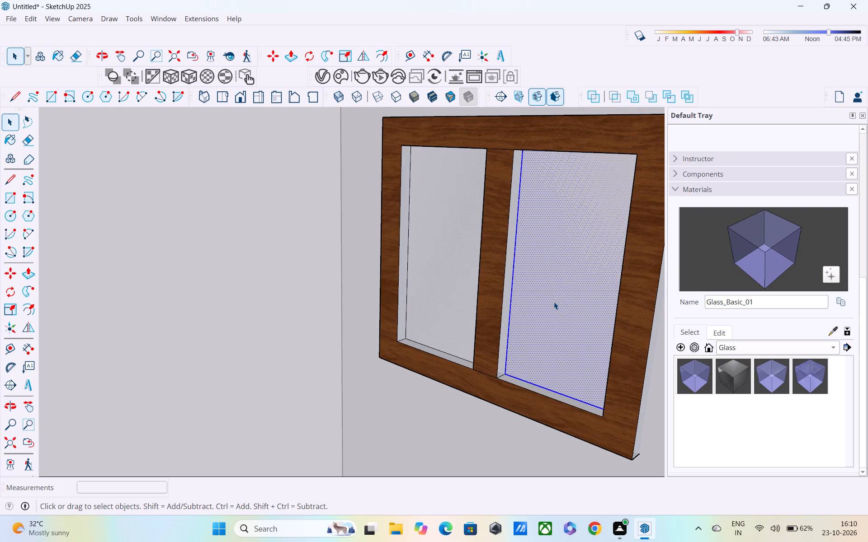
{"action": "key", "text": "Delete"}
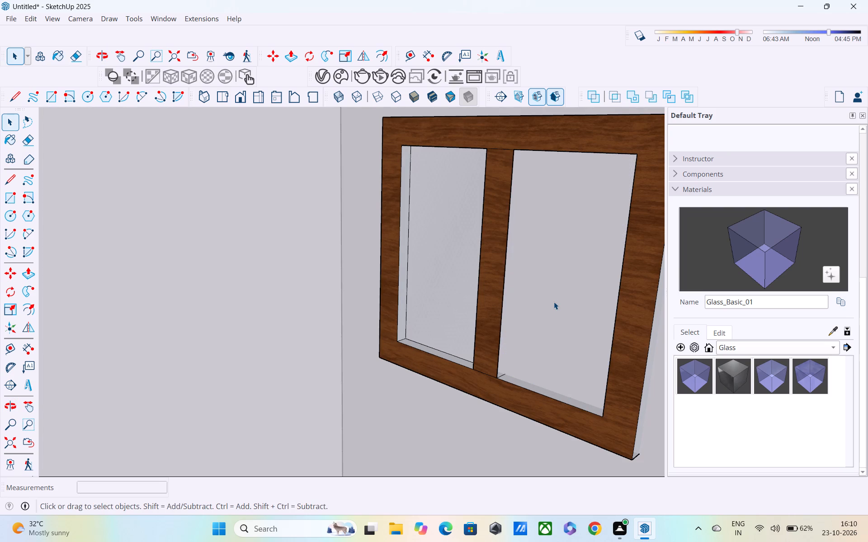
{"action": "left_click", "coordinate": [477, 257]}
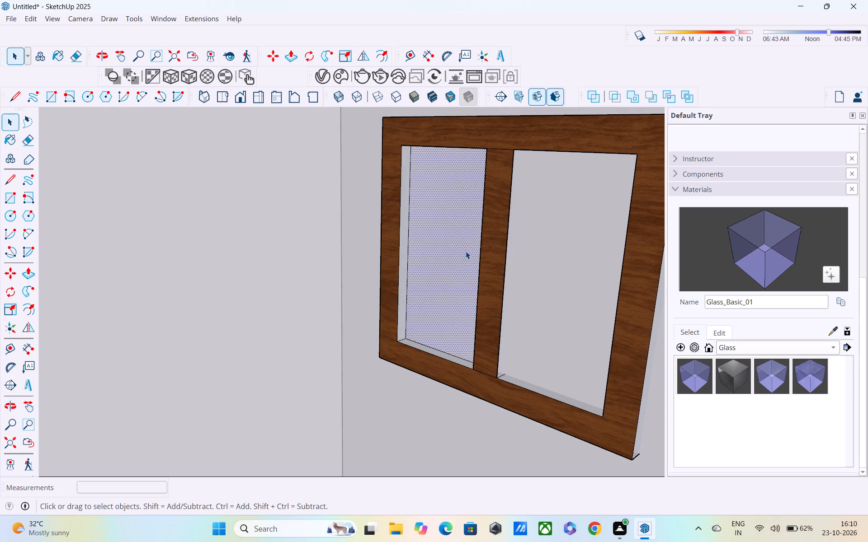
{"action": "key", "text": "Delete"}
Undo the deletion of the two pane faces in the recessed wall's window.
{"action": "scroll", "coordinate": [492, 299], "scroll_direction": "down", "scroll_amount": 6}
{"action": "middle_click_drag", "start_coordinate": [511, 303], "coordinate": [516, 303]}
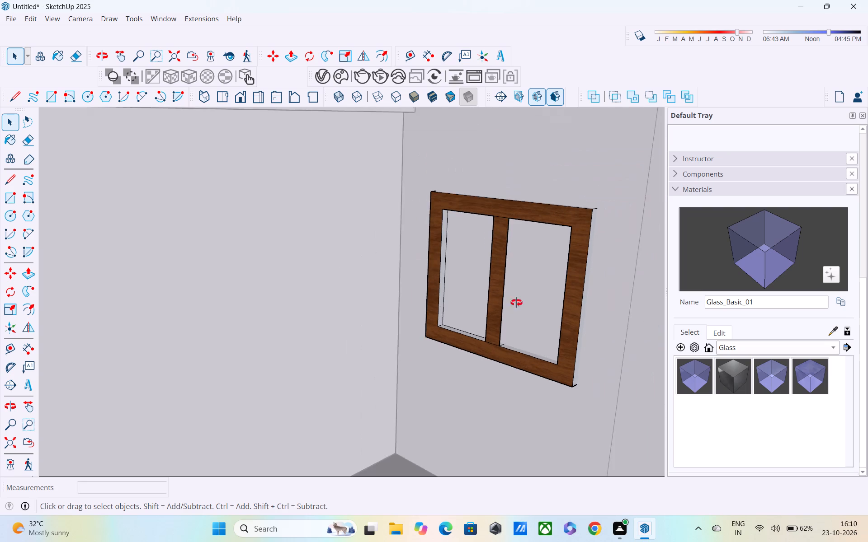
{"action": "middle_click_drag", "start_coordinate": [516, 303], "coordinate": [575, 268]}
{"action": "double_click", "coordinate": [553, 263]}
{"action": "double_click", "coordinate": [551, 263]}
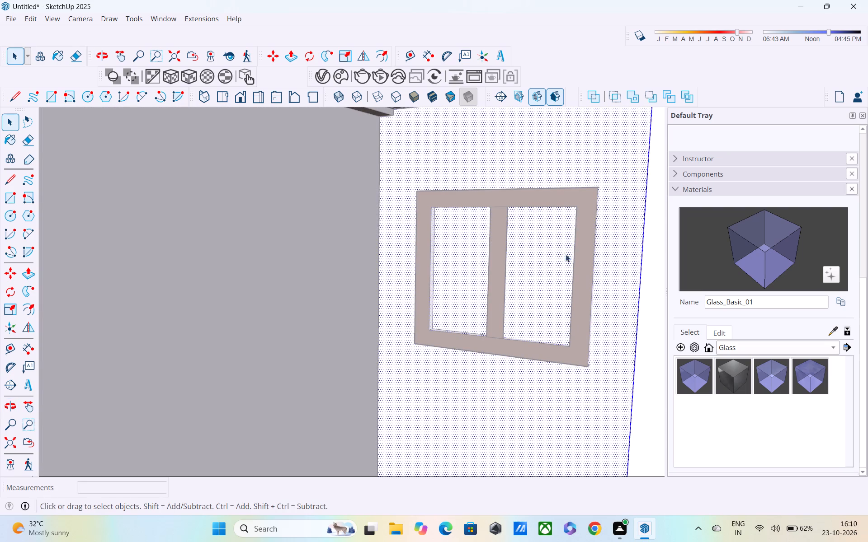
{"action": "triple_click", "coordinate": [623, 173]}
{"action": "left_click", "coordinate": [623, 173]}
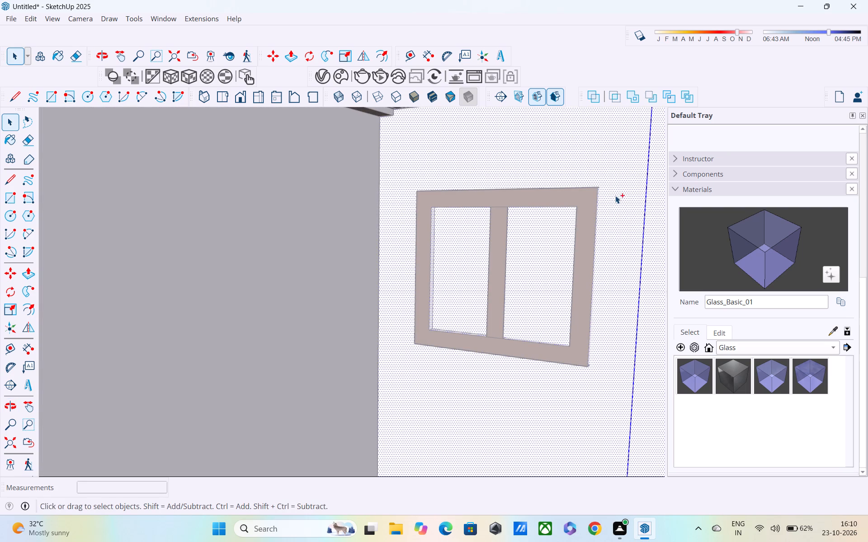
{"action": "key", "text": "ctrl+z"}
{"action": "key", "text": "ctrl+z"}
{"action": "key", "text": "ctrl+z"}
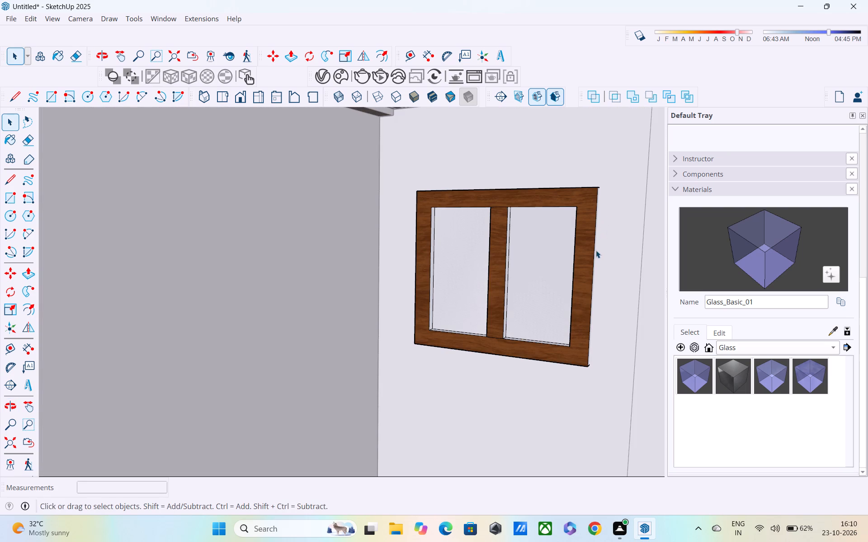
{"action": "key", "text": "ctrl+z"}
Try to paint both window panes with Glass_Basic_01 again and check them from a distance.
{"action": "scroll", "coordinate": [594, 256], "scroll_direction": "down", "scroll_amount": 5}
{"action": "middle_click_drag", "start_coordinate": [590, 270], "coordinate": [584, 299]}
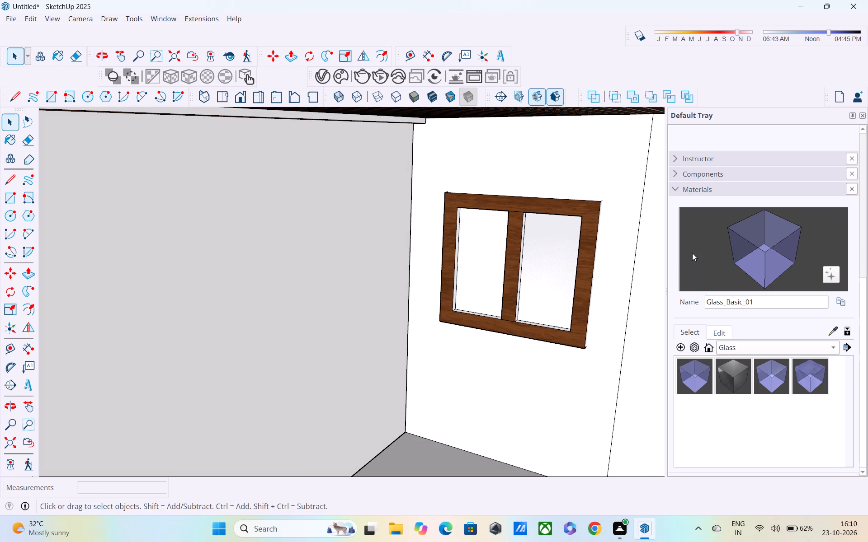
{"action": "left_click", "coordinate": [782, 252]}
{"action": "left_click", "coordinate": [564, 239]}
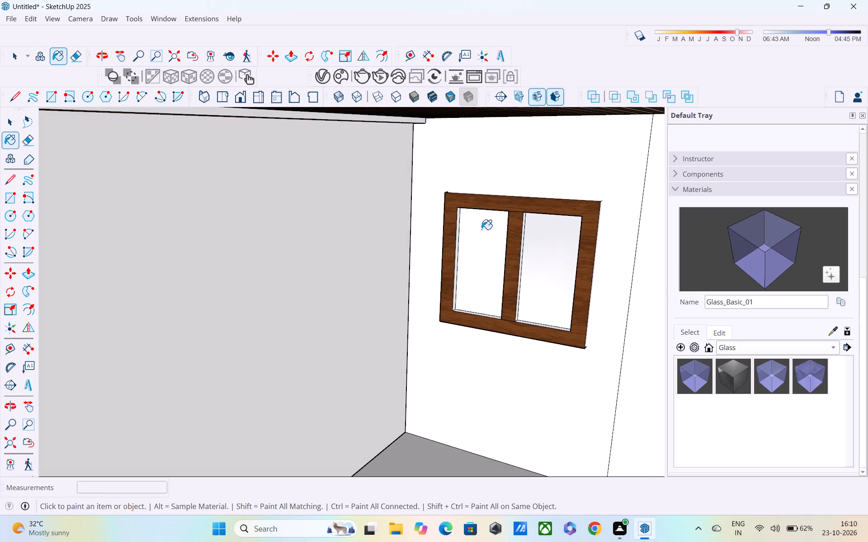
{"action": "left_click", "coordinate": [481, 229]}
{"action": "scroll", "coordinate": [538, 249], "scroll_direction": "down", "scroll_amount": 8}
{"action": "middle_click_drag", "start_coordinate": [552, 286], "coordinate": [584, 251]}
{"action": "scroll", "coordinate": [585, 250], "scroll_direction": "down", "scroll_amount": 5}
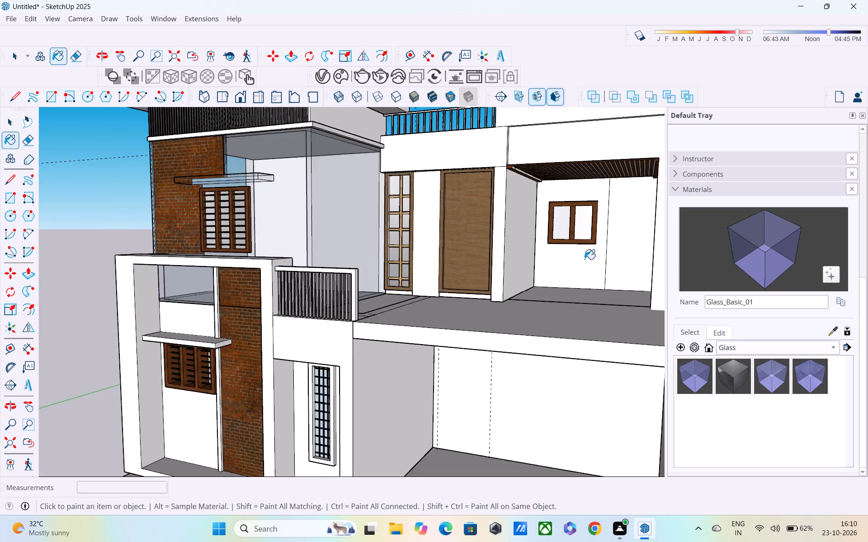
{"action": "scroll", "coordinate": [585, 259], "scroll_direction": "down", "scroll_amount": 4}
{"action": "middle_click_drag", "start_coordinate": [585, 265], "coordinate": [530, 288]}
Draw a rectangle about 11/16" by 7/16" near the top of the frame's left inner side face.
{"action": "scroll", "coordinate": [606, 219], "scroll_direction": "up", "scroll_amount": 7}
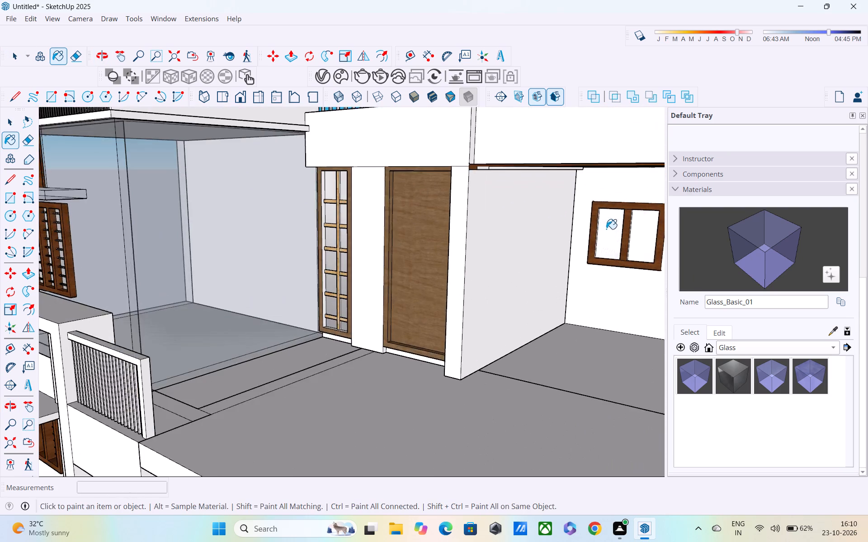
{"action": "scroll", "coordinate": [606, 229], "scroll_direction": "up", "scroll_amount": 1}
{"action": "middle_click_drag", "start_coordinate": [606, 228], "coordinate": [565, 217]}
{"action": "scroll", "coordinate": [571, 214], "scroll_direction": "up", "scroll_amount": 4}
{"action": "scroll", "coordinate": [514, 219], "scroll_direction": "up", "scroll_amount": 3}
{"action": "scroll", "coordinate": [590, 203], "scroll_direction": "up", "scroll_amount": 4}
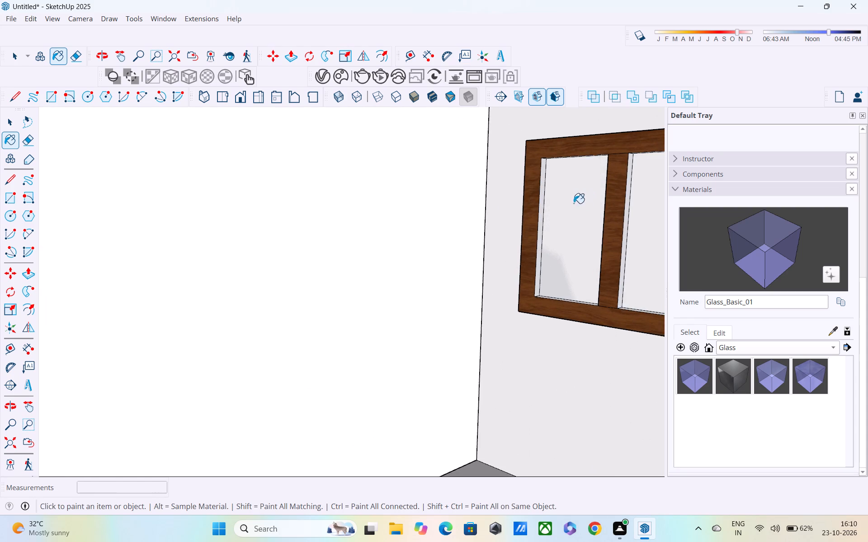
{"action": "scroll", "coordinate": [566, 203], "scroll_direction": "up", "scroll_amount": 4}
{"action": "middle_click_drag", "start_coordinate": [551, 198], "coordinate": [510, 189]}
{"action": "key", "text": "r"}
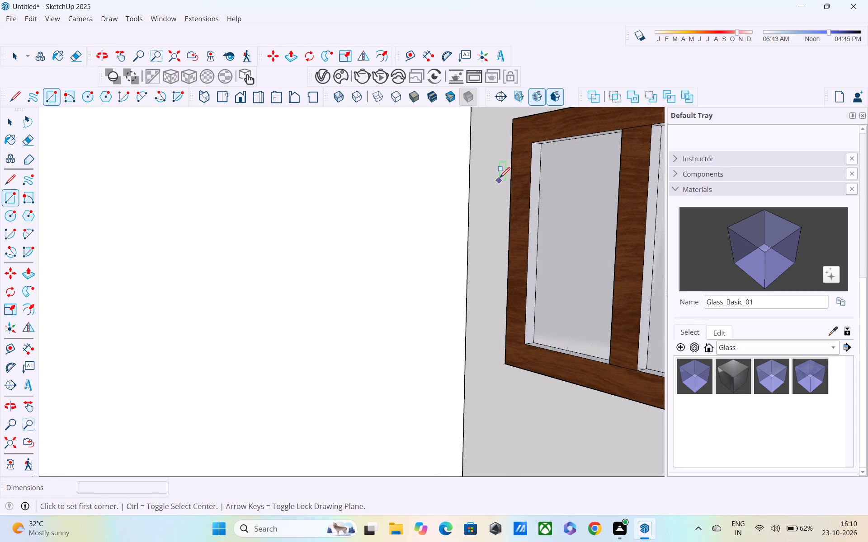
{"action": "scroll", "coordinate": [520, 164], "scroll_direction": "up", "scroll_amount": 5}
{"action": "middle_click_drag", "start_coordinate": [545, 149], "coordinate": [527, 148]}
{"action": "scroll", "coordinate": [535, 147], "scroll_direction": "up", "scroll_amount": 4}
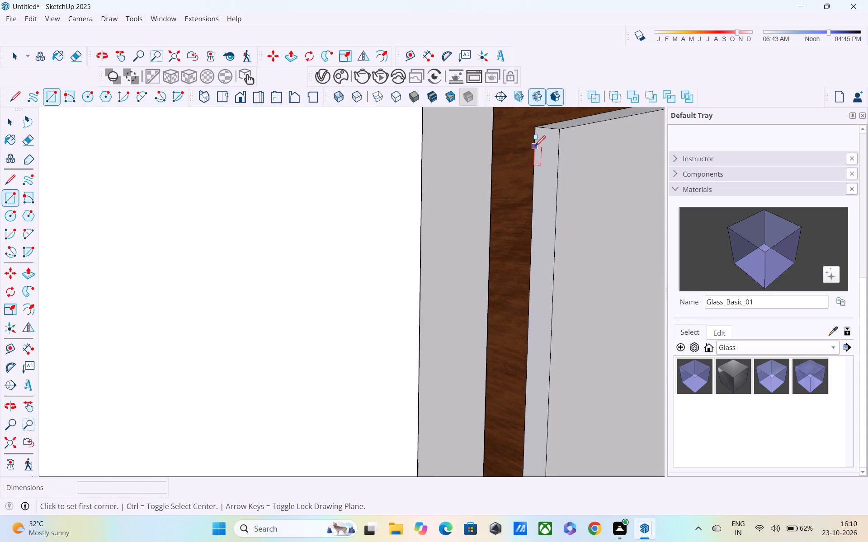
{"action": "scroll", "coordinate": [542, 145], "scroll_direction": "up", "scroll_amount": 7}
{"action": "left_click", "coordinate": [537, 143]}
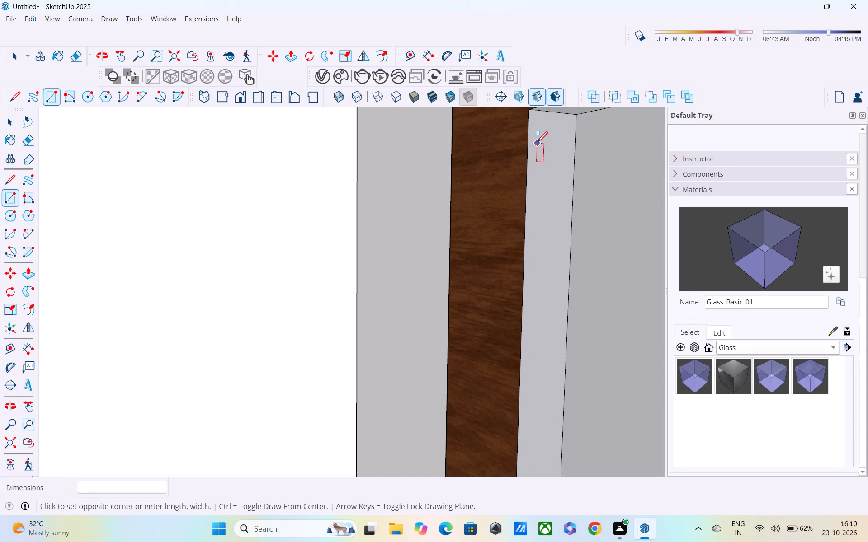
{"action": "left_click", "coordinate": [552, 158]}
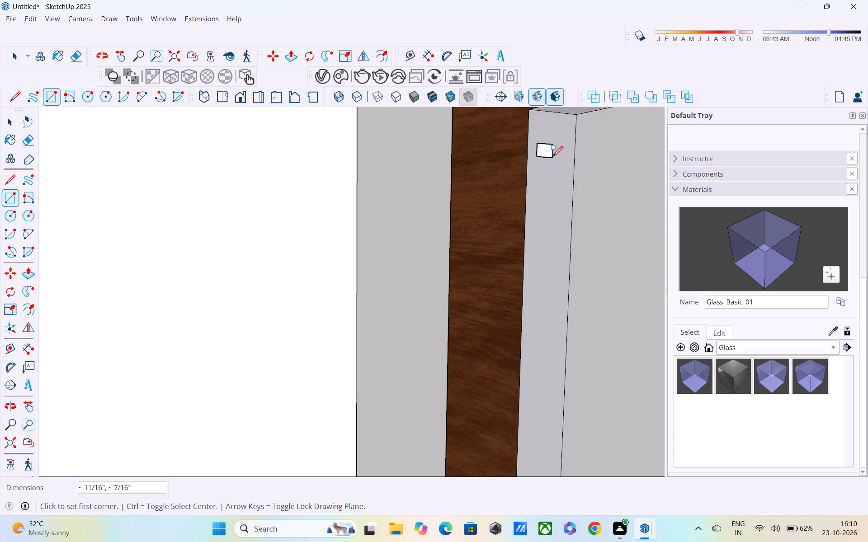
Extrude the small rectangle about 2' 10 1/2" across both panes to the frame's opposite inner side, forming a horizontal bar.
{"action": "key", "text": "space"}
{"action": "key", "text": "p"}
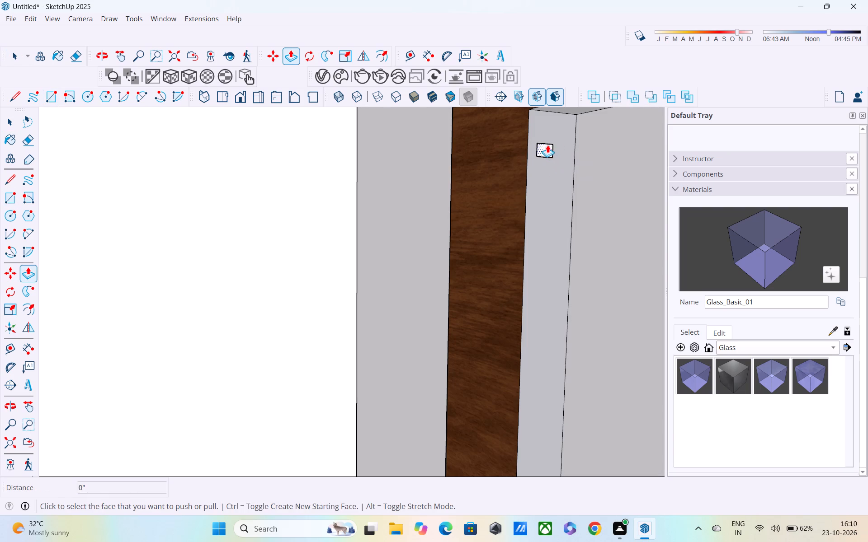
{"action": "left_click", "coordinate": [547, 145]}
{"action": "scroll", "coordinate": [577, 149], "scroll_direction": "down", "scroll_amount": 9}
{"action": "scroll", "coordinate": [626, 158], "scroll_direction": "down", "scroll_amount": 1}
{"action": "middle_click_drag", "start_coordinate": [626, 158], "coordinate": [567, 160], "text": "shift"}
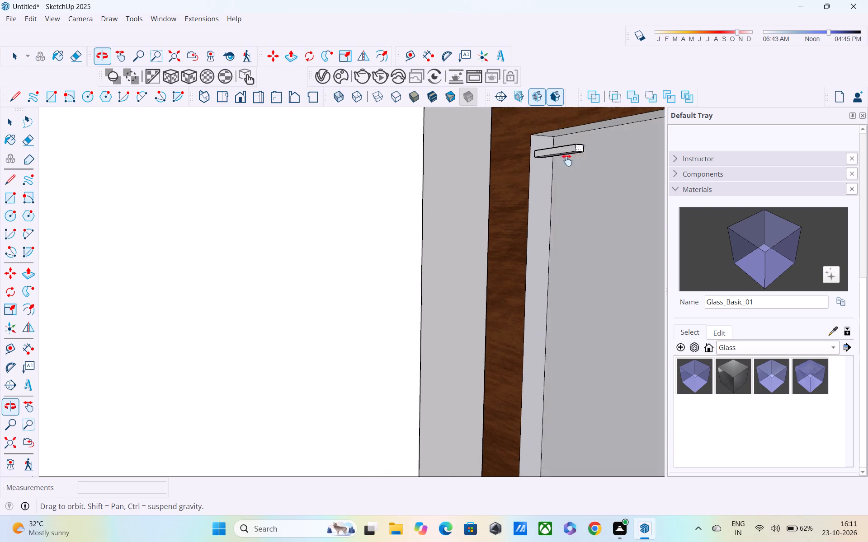
{"action": "middle_click_drag", "start_coordinate": [567, 160], "coordinate": [448, 164], "text": "shift"}
{"action": "scroll", "coordinate": [454, 166], "scroll_direction": "down", "scroll_amount": 7}
{"action": "middle_click_drag", "start_coordinate": [594, 185], "coordinate": [481, 185], "text": "shift"}
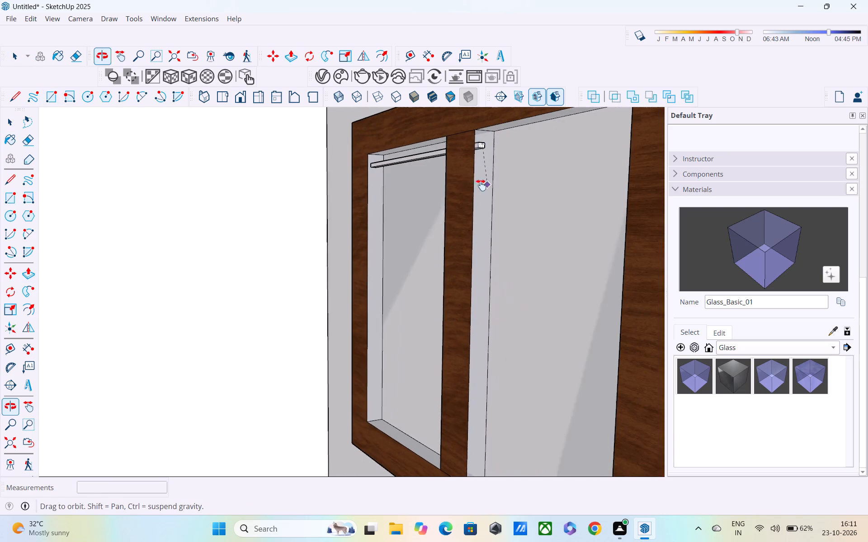
{"action": "middle_click_drag", "start_coordinate": [481, 185], "coordinate": [481, 185], "text": "shift"}
{"action": "middle_click_drag", "start_coordinate": [581, 201], "coordinate": [542, 218]}
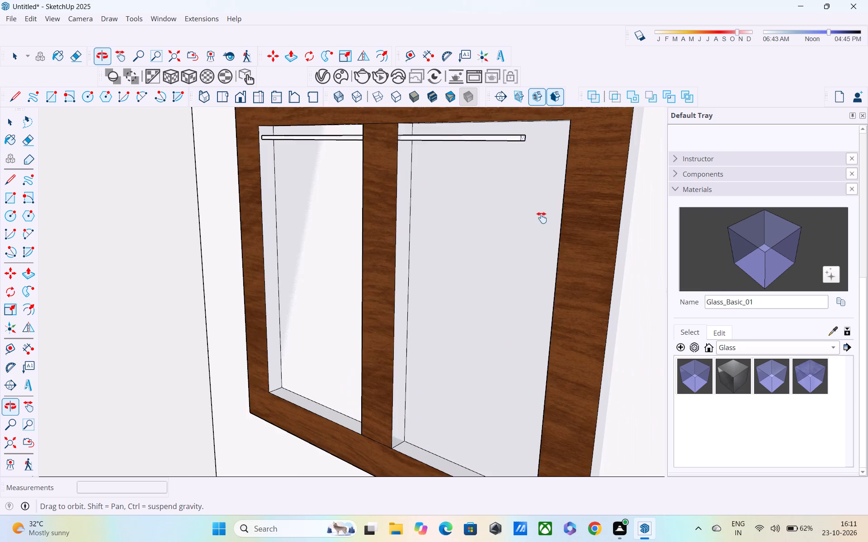
{"action": "middle_click_drag", "start_coordinate": [542, 218], "coordinate": [484, 218]}
{"action": "middle_click_drag", "start_coordinate": [484, 218], "coordinate": [657, 220]}
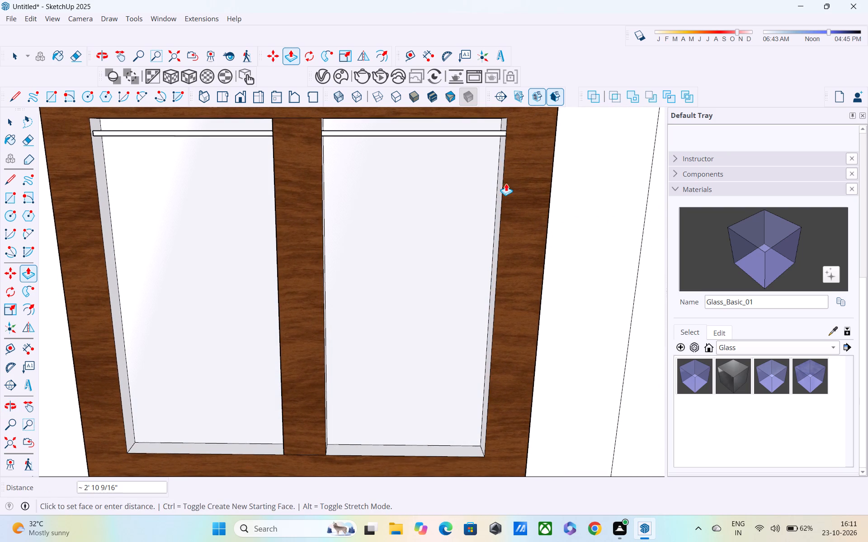
{"action": "left_click", "coordinate": [507, 179]}
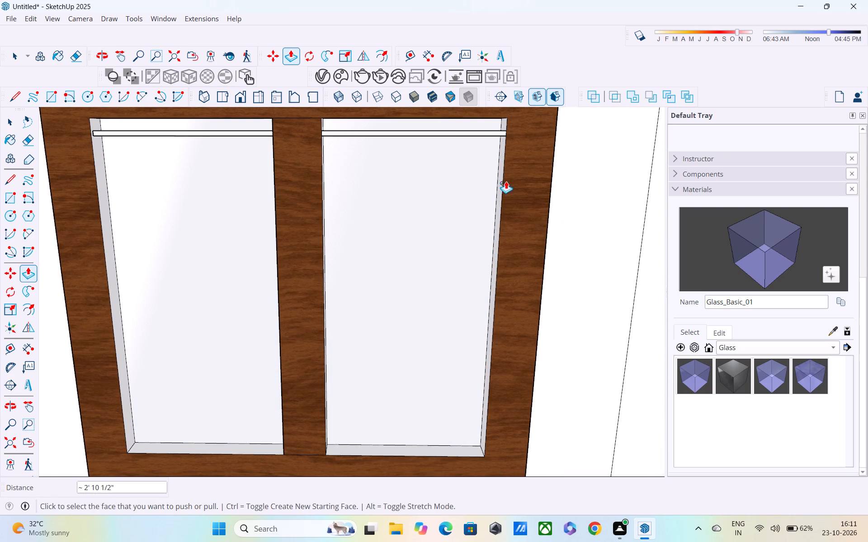
Copy the horizontal bar about 2' 2 13/16" straight down the window and divide the distance into 8 equal spaces with bars.
{"action": "key", "text": "space"}
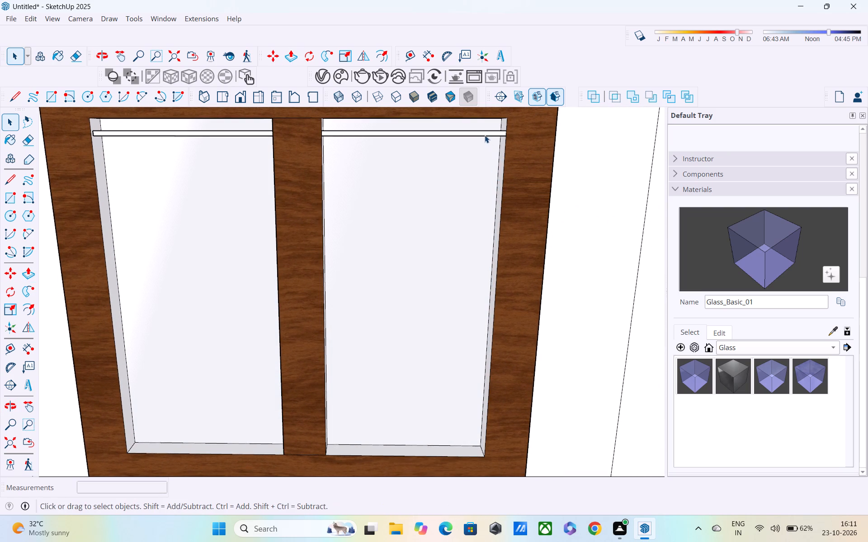
{"action": "double_click", "coordinate": [484, 135]}
{"action": "double_click", "coordinate": [484, 135]}
{"action": "middle_click_drag", "start_coordinate": [484, 137], "coordinate": [478, 137]}
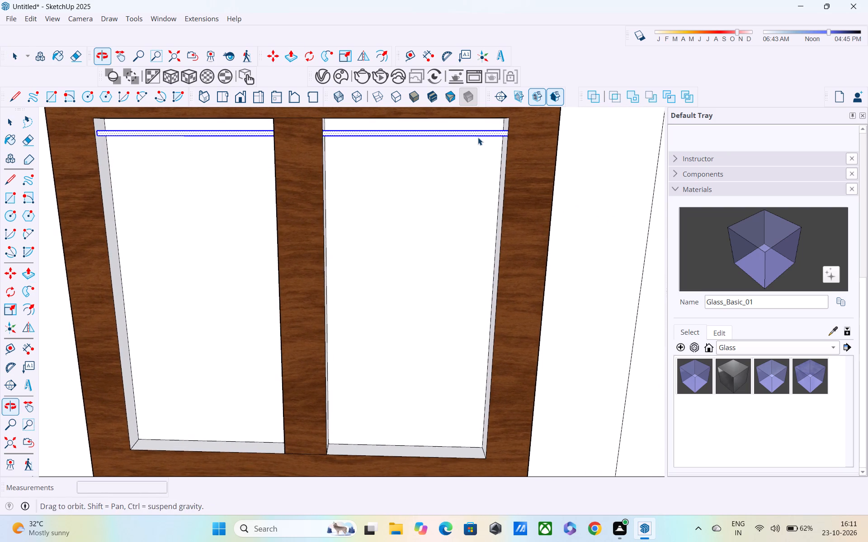
{"action": "key", "text": "m"}
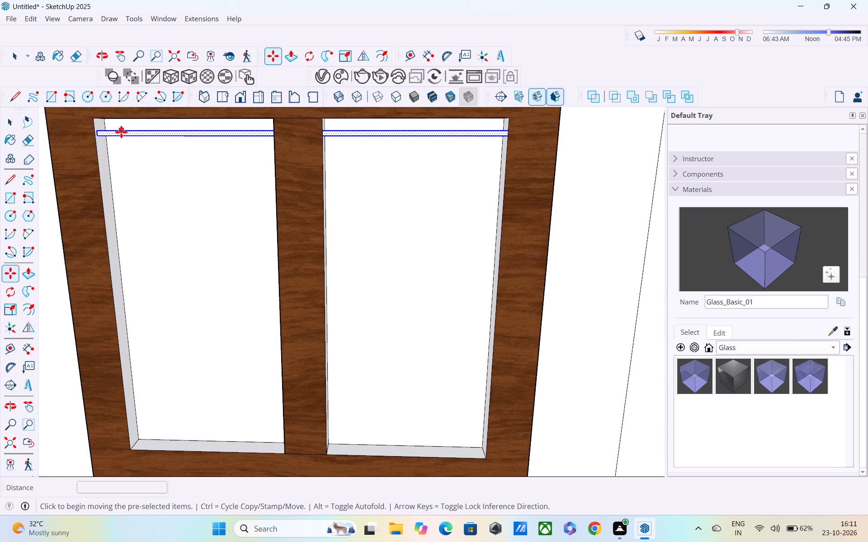
{"action": "left_click", "coordinate": [99, 137]}
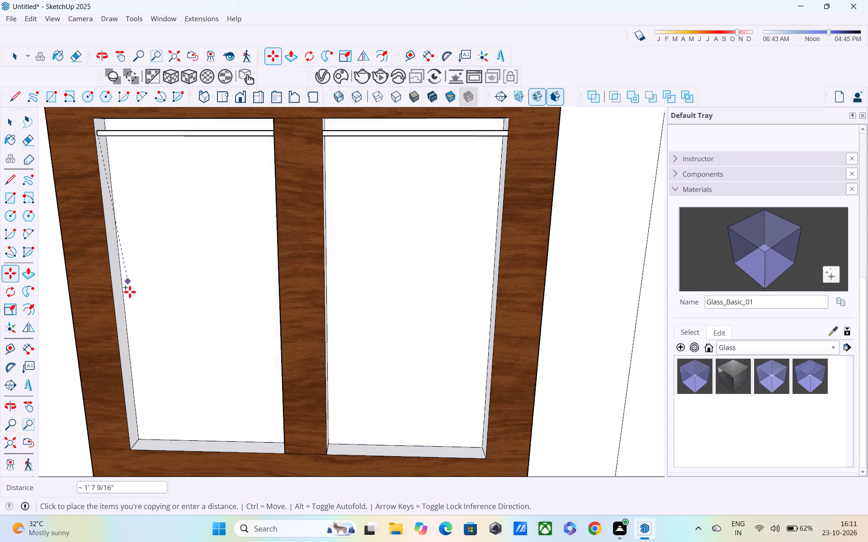
{"action": "middle_click_drag", "start_coordinate": [127, 412], "coordinate": [121, 404]}
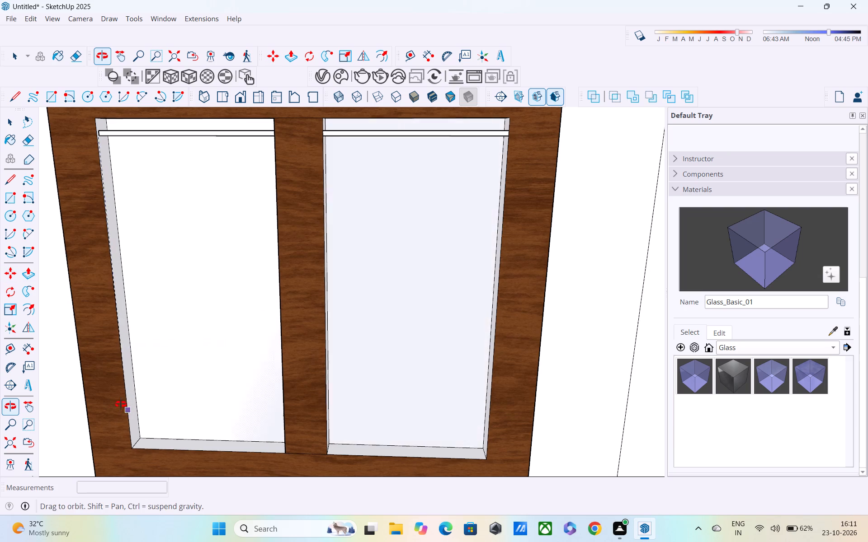
{"action": "middle_click_drag", "start_coordinate": [121, 404], "coordinate": [107, 382]}
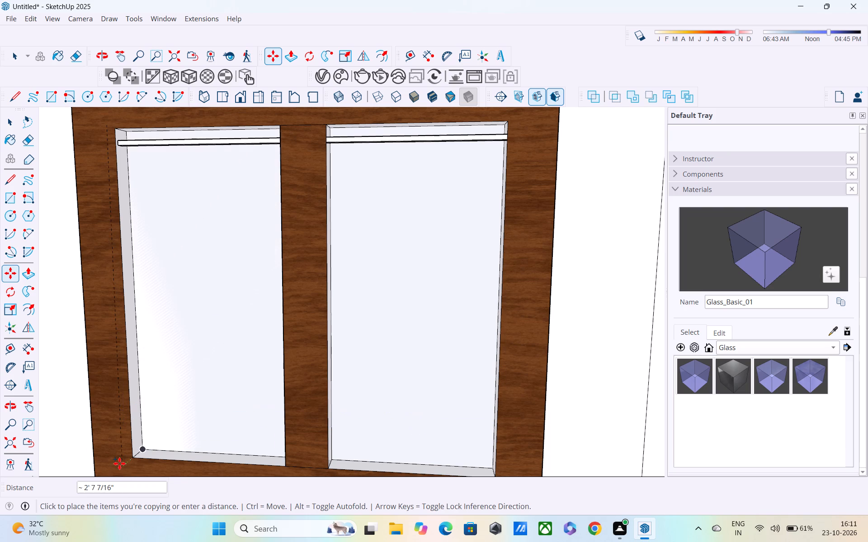
{"action": "middle_click_drag", "start_coordinate": [119, 463], "coordinate": [109, 451]}
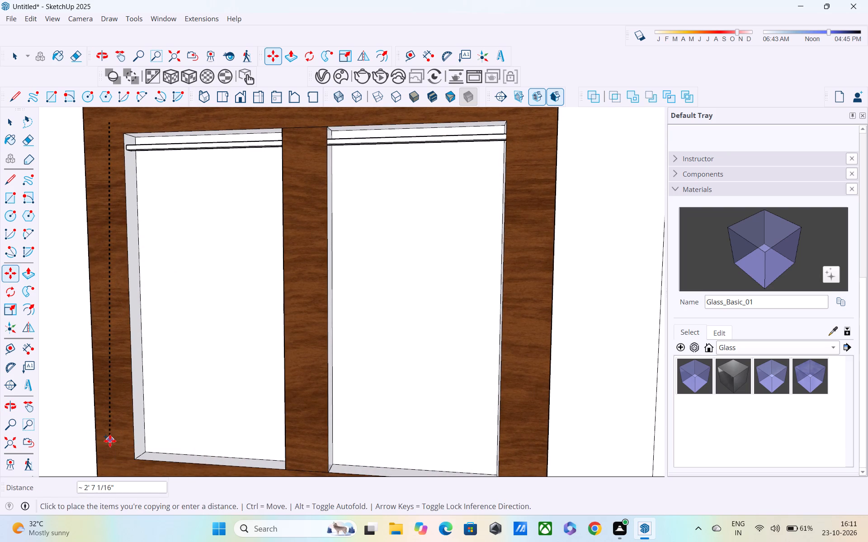
{"action": "middle_click_drag", "start_coordinate": [110, 441], "coordinate": [128, 370], "text": "shift"}
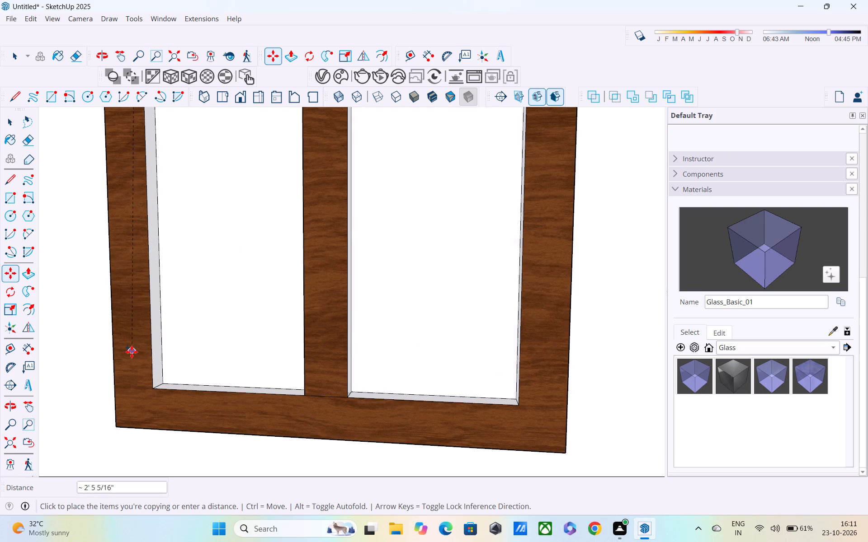
{"action": "left_click", "coordinate": [143, 397]}
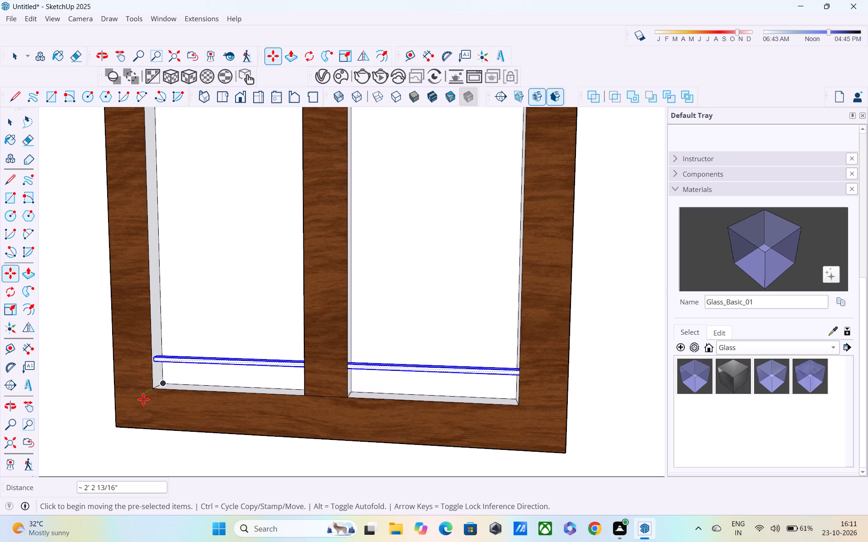
{"action": "key", "text": "slash"}
{"action": "key", "text": "8"}
{"action": "key", "text": "Return"}
{"action": "scroll", "coordinate": [174, 326], "scroll_direction": "down", "scroll_amount": 7}
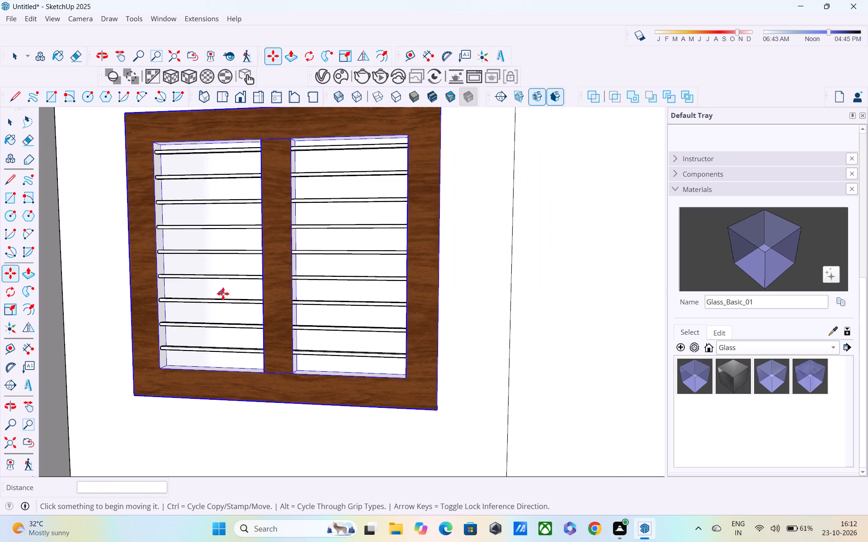
{"action": "scroll", "coordinate": [223, 294], "scroll_direction": "down", "scroll_amount": 2}
{"action": "scroll", "coordinate": [299, 303], "scroll_direction": "down", "scroll_amount": 8}
{"action": "key", "text": "space"}
Examine the barred window within the whole facade and compare it with the louvred windows on the brick wall.
{"action": "scroll", "coordinate": [310, 291], "scroll_direction": "down", "scroll_amount": 6}
{"action": "scroll", "coordinate": [384, 293], "scroll_direction": "down", "scroll_amount": 4}
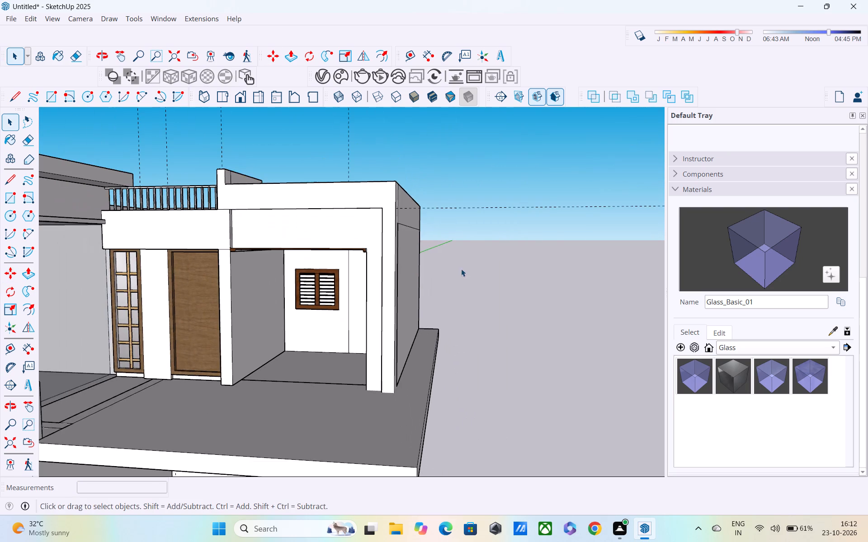
{"action": "left_click", "coordinate": [476, 263]}
{"action": "middle_click_drag", "start_coordinate": [361, 295], "coordinate": [427, 275]}
{"action": "scroll", "coordinate": [361, 280], "scroll_direction": "down", "scroll_amount": 3}
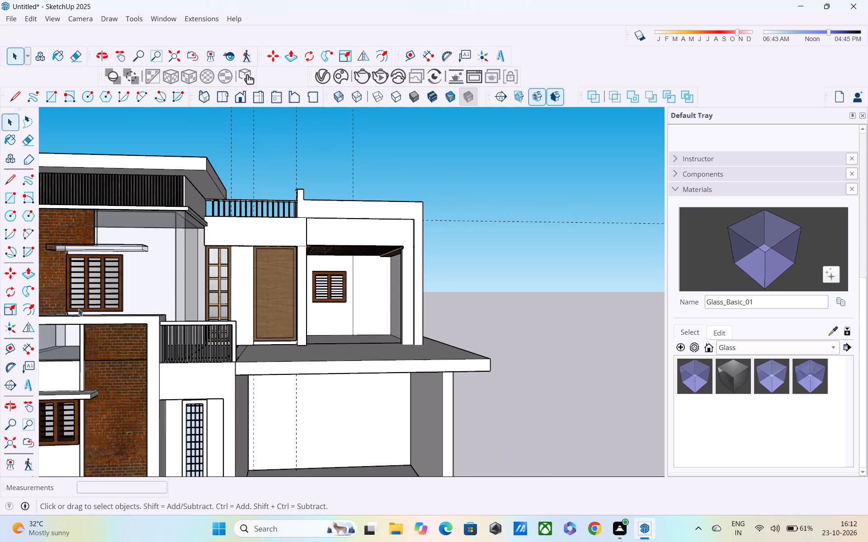
{"action": "middle_click_drag", "start_coordinate": [78, 308], "coordinate": [173, 378]}
{"action": "scroll", "coordinate": [161, 349], "scroll_direction": "up", "scroll_amount": 2}
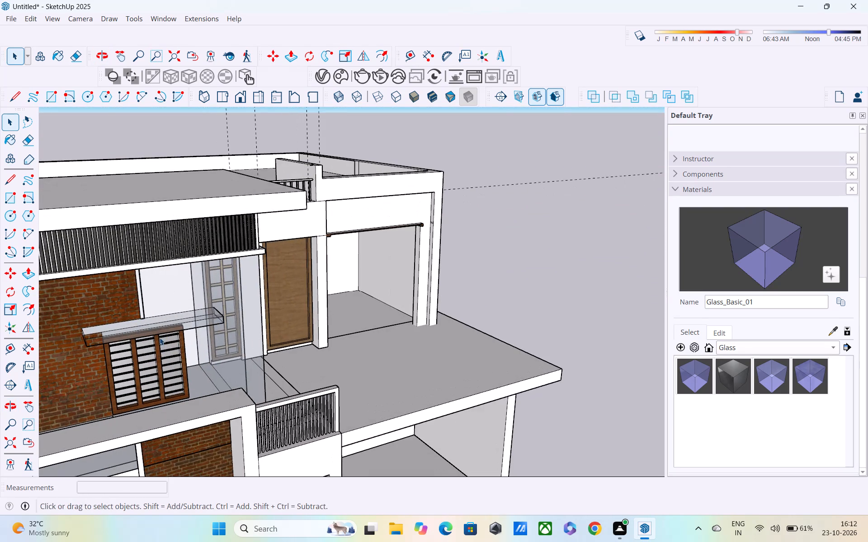
{"action": "left_click_drag", "start_coordinate": [499, 236], "coordinate": [509, 229]}
{"action": "middle_click_drag", "start_coordinate": [408, 283], "coordinate": [335, 264]}
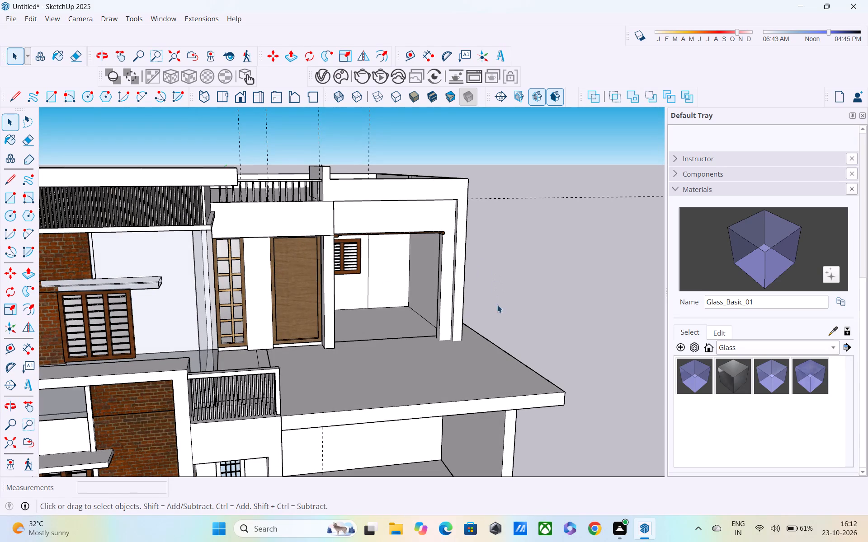
Sample the plain white default material from the house's side wall and paint it onto the glass-tinted walls of the brick-fronted block.
{"action": "scroll", "coordinate": [721, 368], "scroll_direction": "down", "scroll_amount": 3}
{"action": "middle_click_drag", "start_coordinate": [562, 352], "coordinate": [461, 336]}
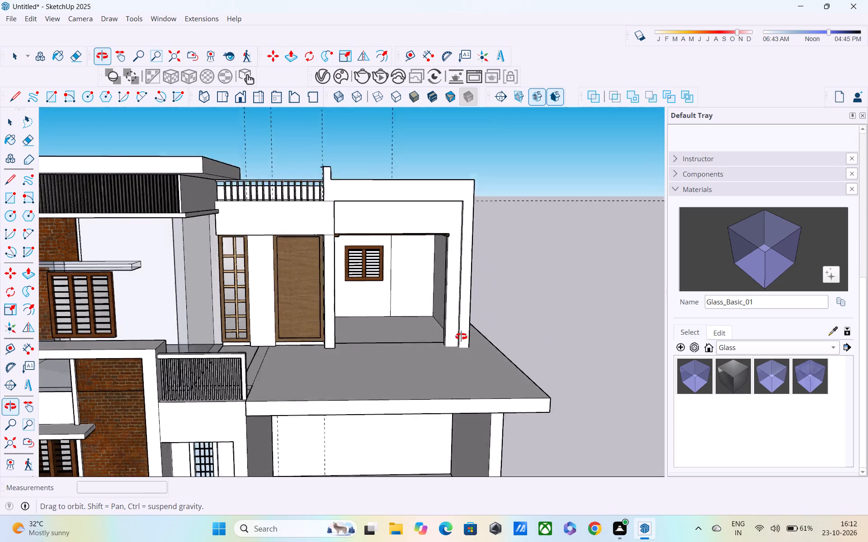
{"action": "middle_click_drag", "start_coordinate": [461, 336], "coordinate": [250, 328]}
{"action": "scroll", "coordinate": [247, 325], "scroll_direction": "down", "scroll_amount": 2}
{"action": "middle_click_drag", "start_coordinate": [247, 325], "coordinate": [239, 311]}
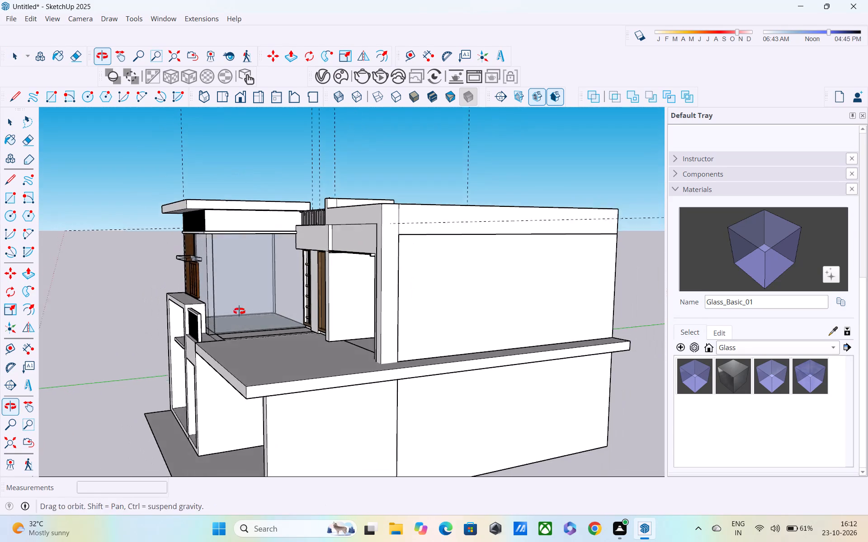
{"action": "middle_click_drag", "start_coordinate": [239, 311], "coordinate": [233, 299]}
{"action": "middle_click_drag", "start_coordinate": [242, 308], "coordinate": [458, 327]}
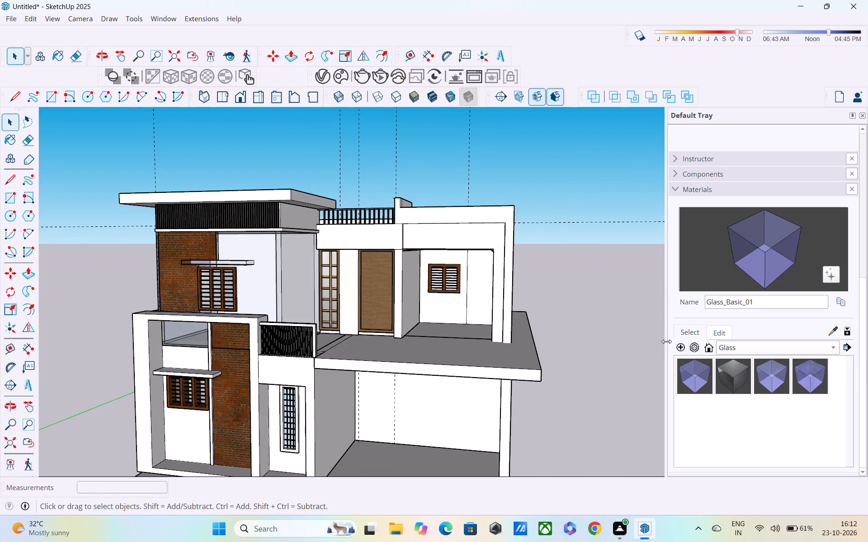
{"action": "left_click", "coordinate": [741, 348]}
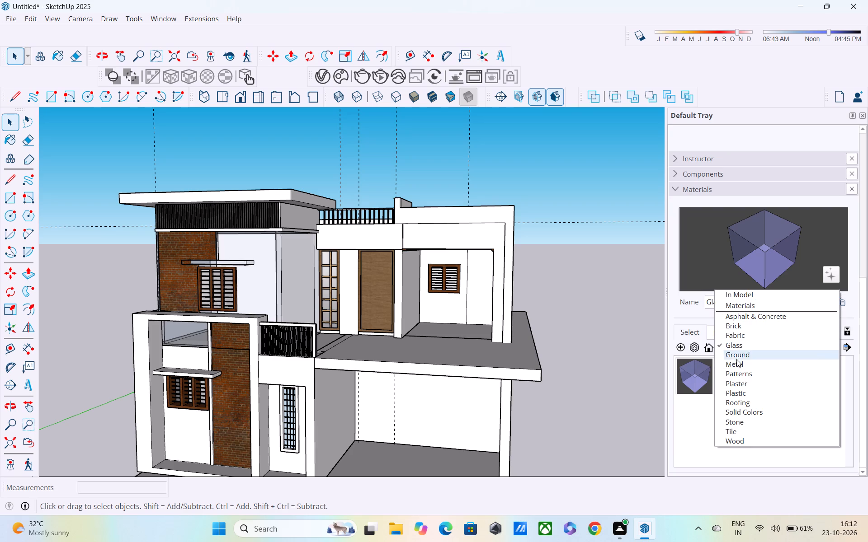
{"action": "middle_click_drag", "start_coordinate": [547, 330], "coordinate": [349, 334]}
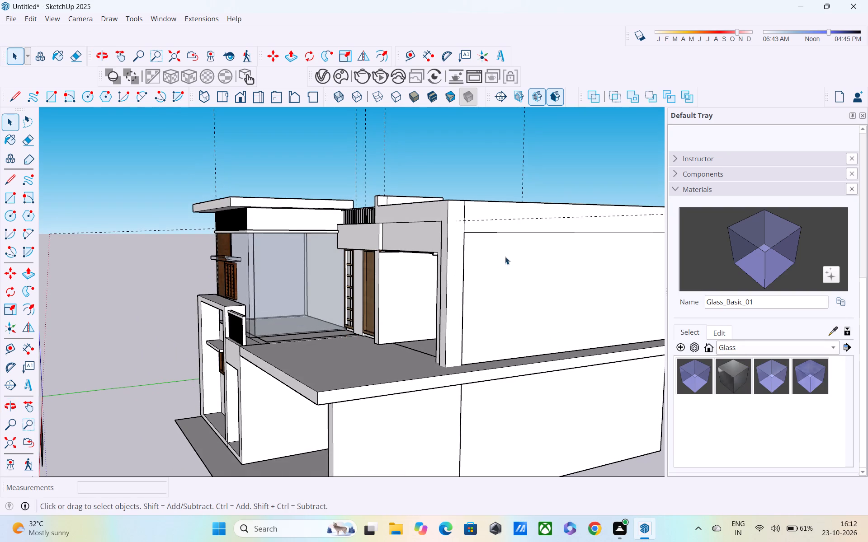
{"action": "left_click", "coordinate": [832, 329]}
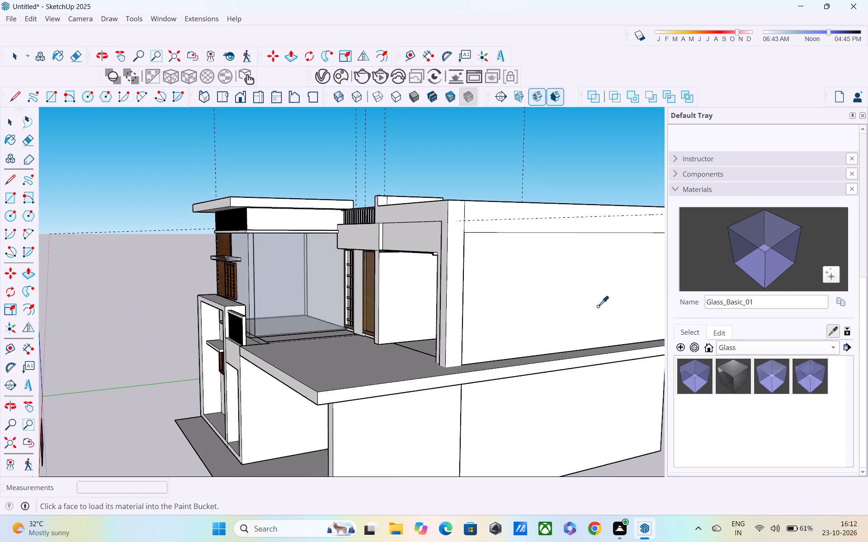
{"action": "left_click", "coordinate": [549, 290]}
{"action": "left_click", "coordinate": [286, 277]}
{"action": "middle_click_drag", "start_coordinate": [265, 272], "coordinate": [436, 268]}
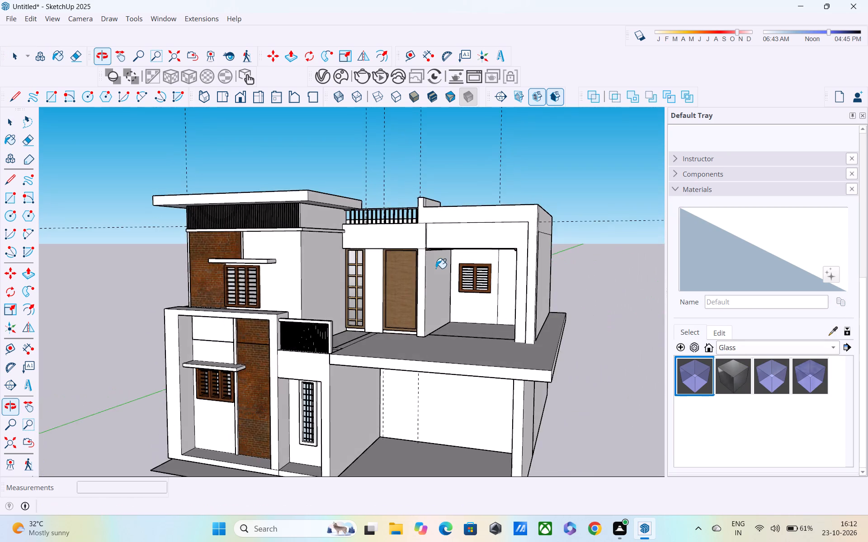
{"action": "scroll", "coordinate": [436, 268], "scroll_direction": "down", "scroll_amount": 4}
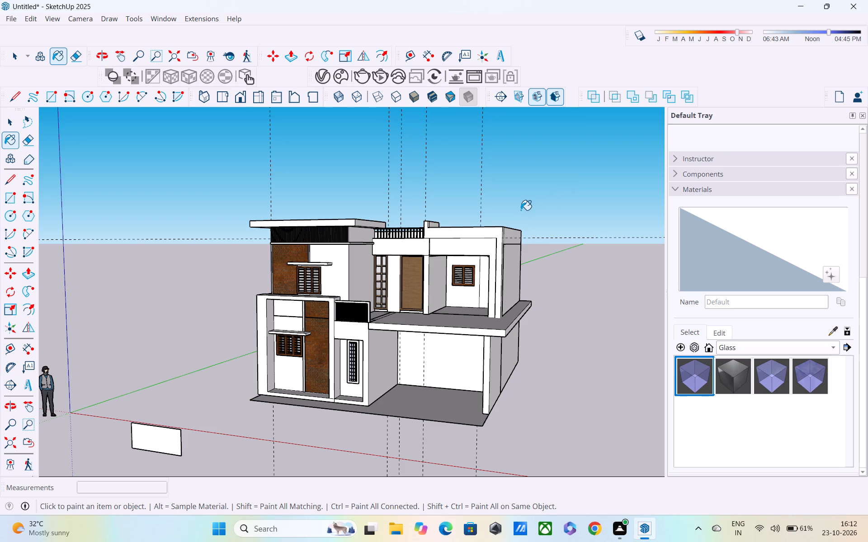
{"action": "key", "text": "Escape"}
{"action": "key", "text": "space"}
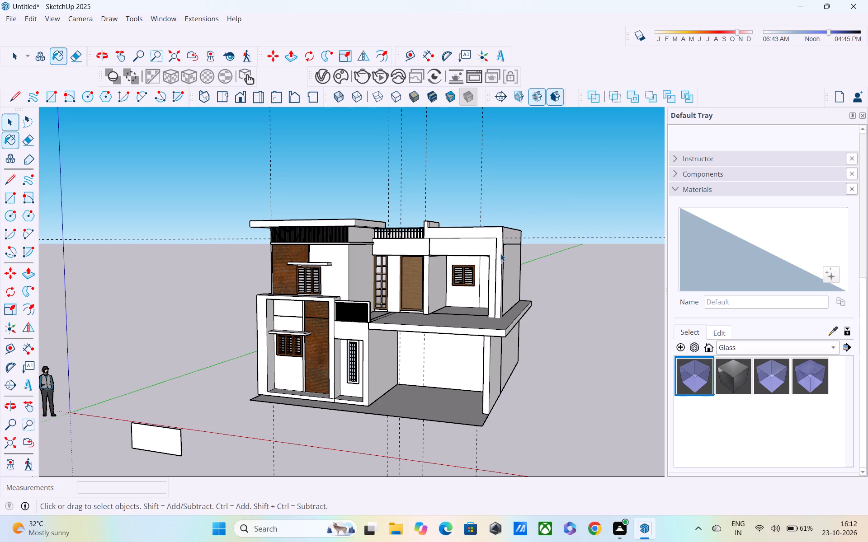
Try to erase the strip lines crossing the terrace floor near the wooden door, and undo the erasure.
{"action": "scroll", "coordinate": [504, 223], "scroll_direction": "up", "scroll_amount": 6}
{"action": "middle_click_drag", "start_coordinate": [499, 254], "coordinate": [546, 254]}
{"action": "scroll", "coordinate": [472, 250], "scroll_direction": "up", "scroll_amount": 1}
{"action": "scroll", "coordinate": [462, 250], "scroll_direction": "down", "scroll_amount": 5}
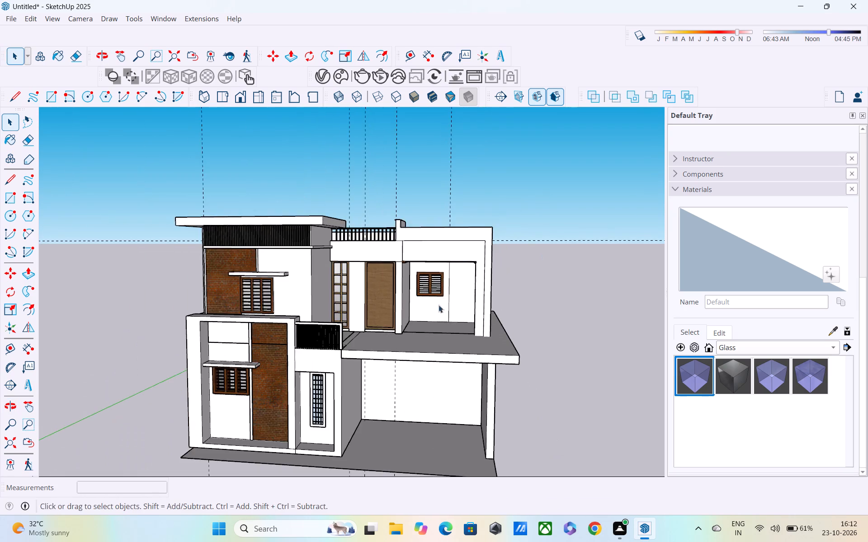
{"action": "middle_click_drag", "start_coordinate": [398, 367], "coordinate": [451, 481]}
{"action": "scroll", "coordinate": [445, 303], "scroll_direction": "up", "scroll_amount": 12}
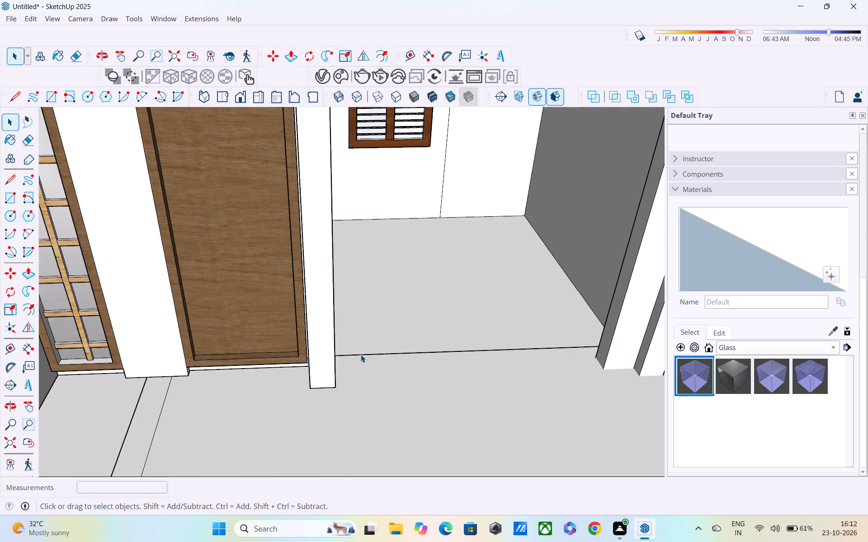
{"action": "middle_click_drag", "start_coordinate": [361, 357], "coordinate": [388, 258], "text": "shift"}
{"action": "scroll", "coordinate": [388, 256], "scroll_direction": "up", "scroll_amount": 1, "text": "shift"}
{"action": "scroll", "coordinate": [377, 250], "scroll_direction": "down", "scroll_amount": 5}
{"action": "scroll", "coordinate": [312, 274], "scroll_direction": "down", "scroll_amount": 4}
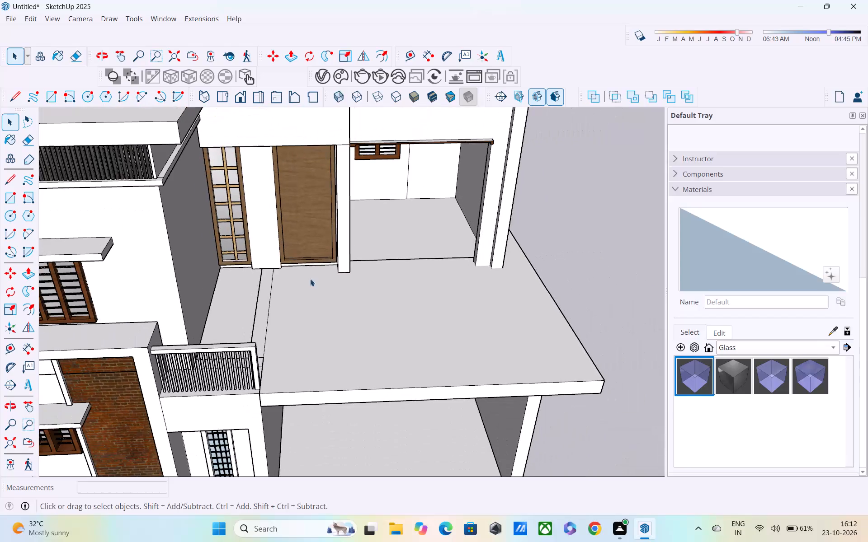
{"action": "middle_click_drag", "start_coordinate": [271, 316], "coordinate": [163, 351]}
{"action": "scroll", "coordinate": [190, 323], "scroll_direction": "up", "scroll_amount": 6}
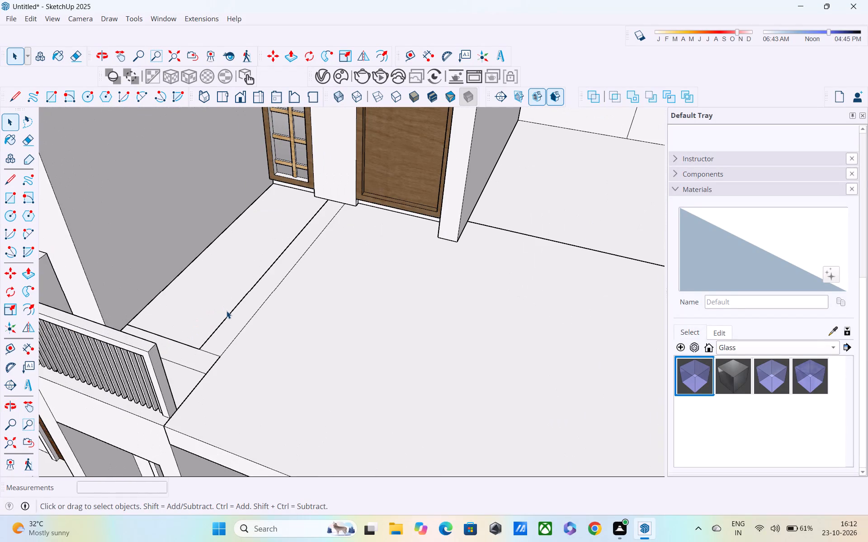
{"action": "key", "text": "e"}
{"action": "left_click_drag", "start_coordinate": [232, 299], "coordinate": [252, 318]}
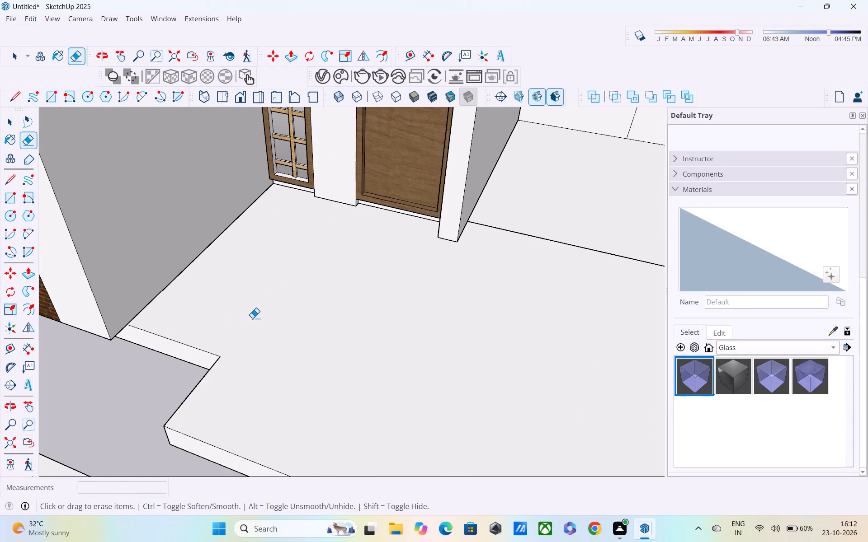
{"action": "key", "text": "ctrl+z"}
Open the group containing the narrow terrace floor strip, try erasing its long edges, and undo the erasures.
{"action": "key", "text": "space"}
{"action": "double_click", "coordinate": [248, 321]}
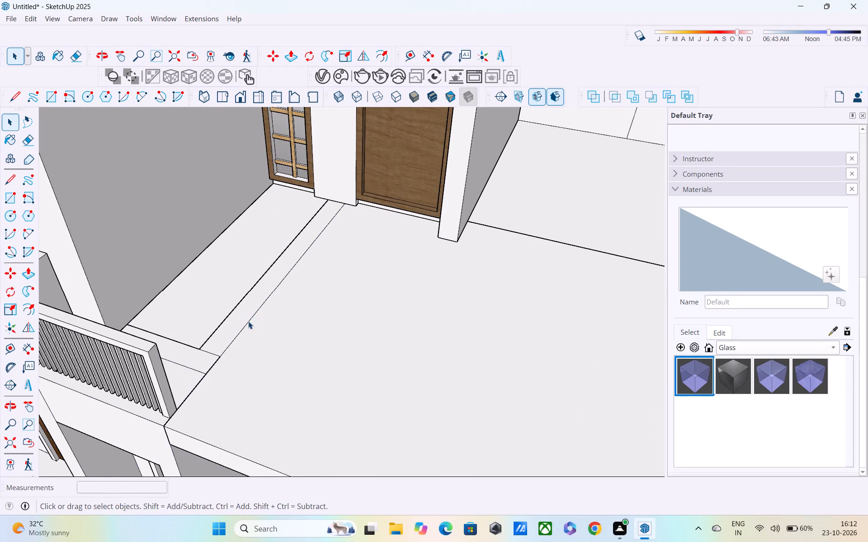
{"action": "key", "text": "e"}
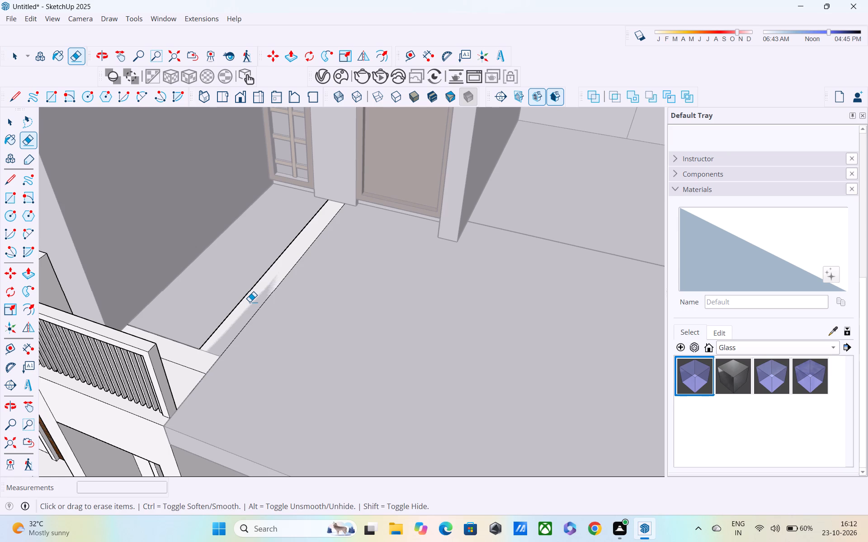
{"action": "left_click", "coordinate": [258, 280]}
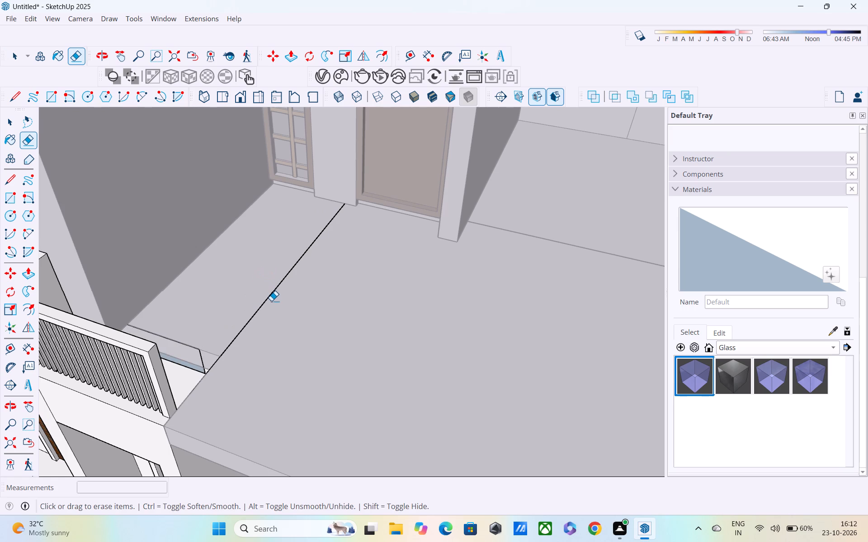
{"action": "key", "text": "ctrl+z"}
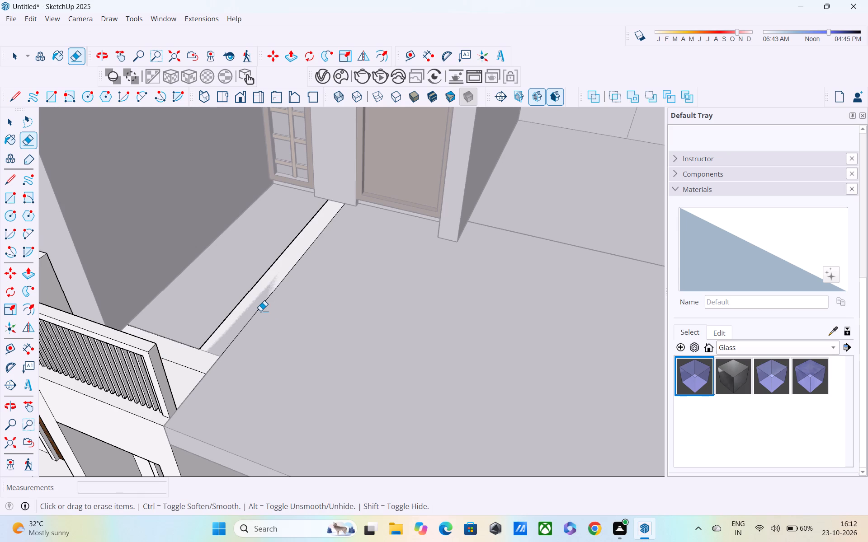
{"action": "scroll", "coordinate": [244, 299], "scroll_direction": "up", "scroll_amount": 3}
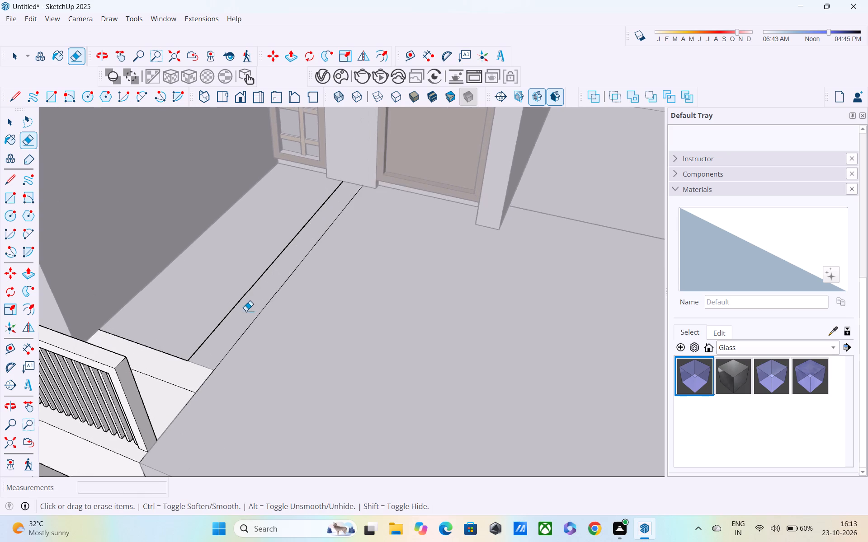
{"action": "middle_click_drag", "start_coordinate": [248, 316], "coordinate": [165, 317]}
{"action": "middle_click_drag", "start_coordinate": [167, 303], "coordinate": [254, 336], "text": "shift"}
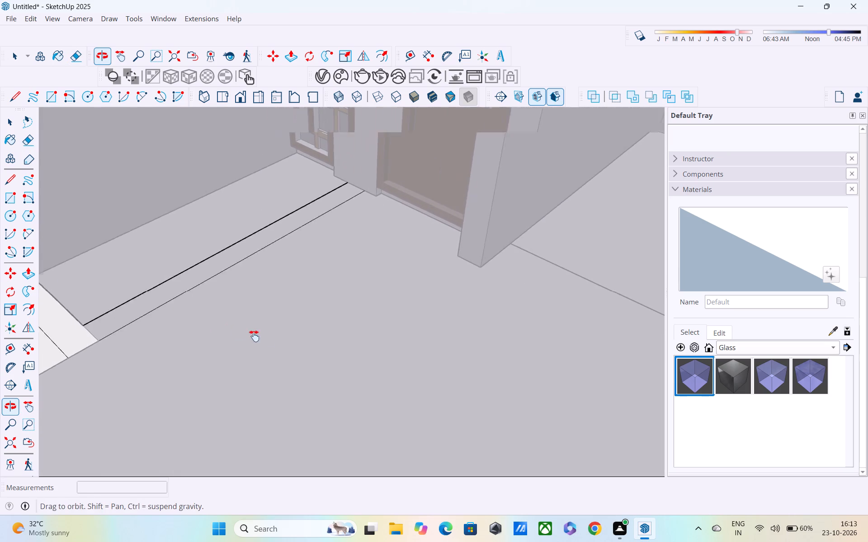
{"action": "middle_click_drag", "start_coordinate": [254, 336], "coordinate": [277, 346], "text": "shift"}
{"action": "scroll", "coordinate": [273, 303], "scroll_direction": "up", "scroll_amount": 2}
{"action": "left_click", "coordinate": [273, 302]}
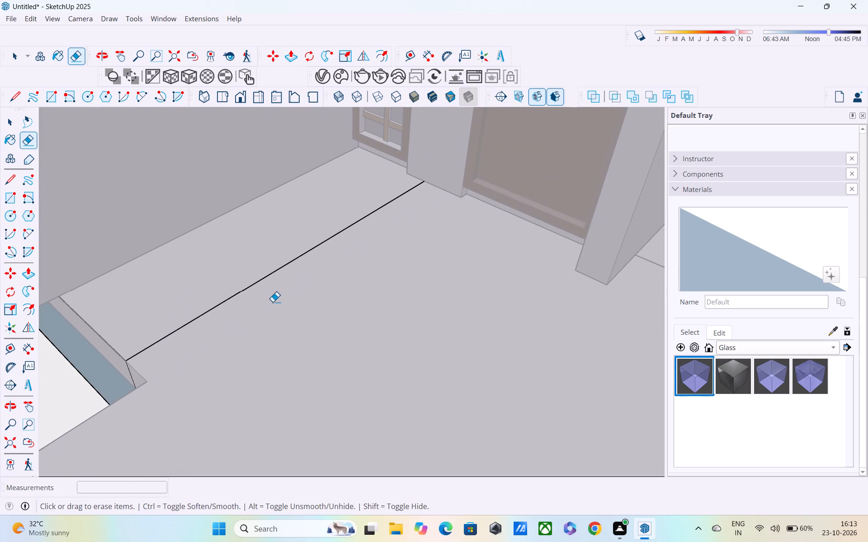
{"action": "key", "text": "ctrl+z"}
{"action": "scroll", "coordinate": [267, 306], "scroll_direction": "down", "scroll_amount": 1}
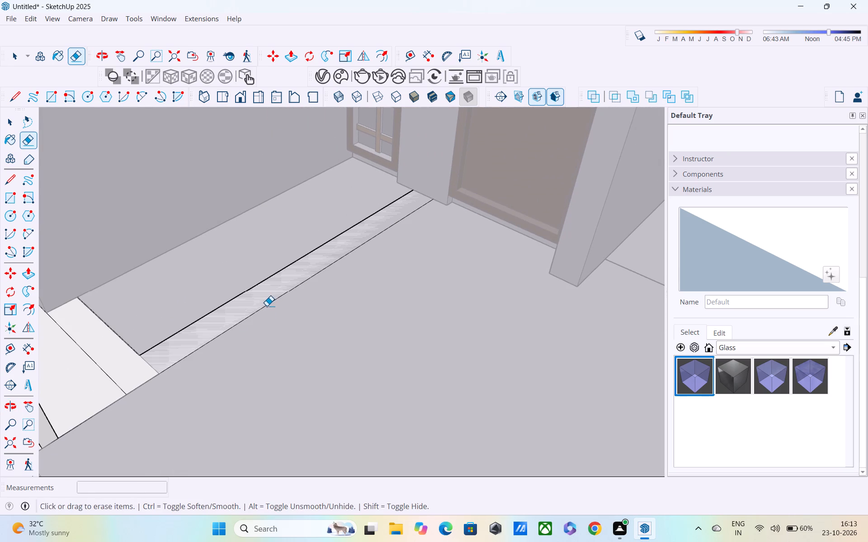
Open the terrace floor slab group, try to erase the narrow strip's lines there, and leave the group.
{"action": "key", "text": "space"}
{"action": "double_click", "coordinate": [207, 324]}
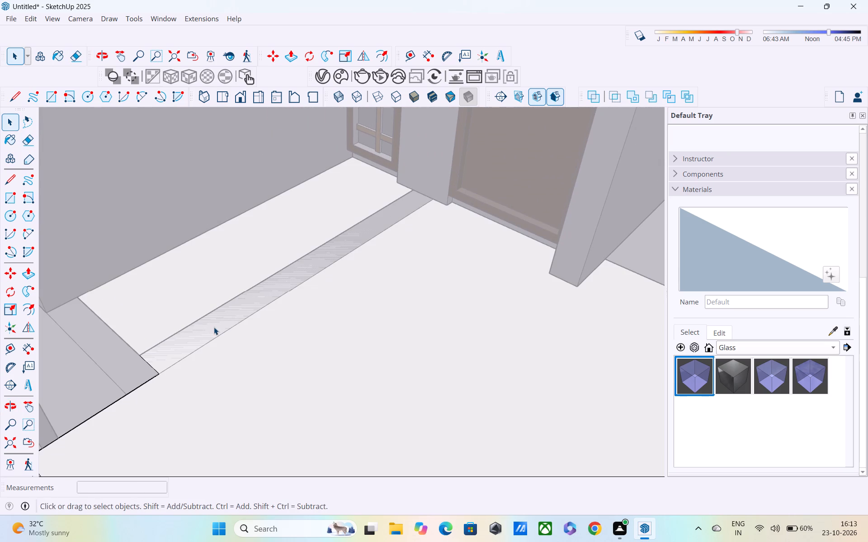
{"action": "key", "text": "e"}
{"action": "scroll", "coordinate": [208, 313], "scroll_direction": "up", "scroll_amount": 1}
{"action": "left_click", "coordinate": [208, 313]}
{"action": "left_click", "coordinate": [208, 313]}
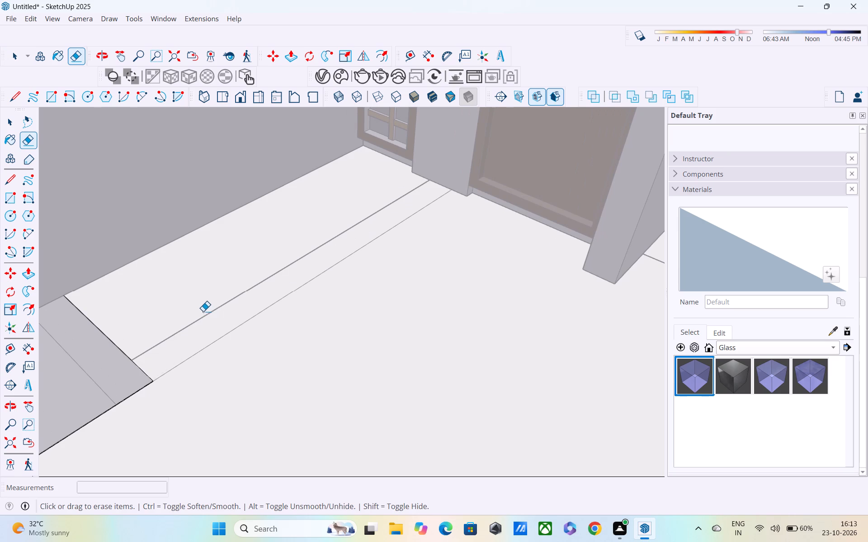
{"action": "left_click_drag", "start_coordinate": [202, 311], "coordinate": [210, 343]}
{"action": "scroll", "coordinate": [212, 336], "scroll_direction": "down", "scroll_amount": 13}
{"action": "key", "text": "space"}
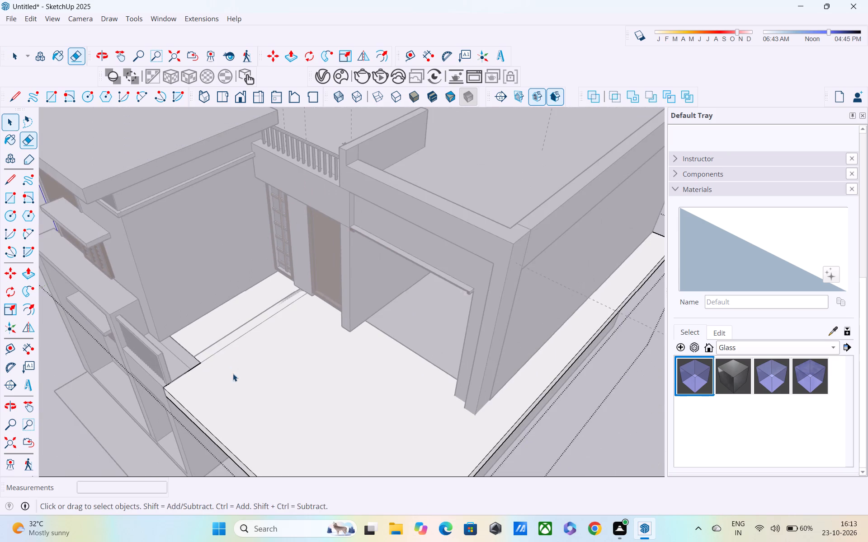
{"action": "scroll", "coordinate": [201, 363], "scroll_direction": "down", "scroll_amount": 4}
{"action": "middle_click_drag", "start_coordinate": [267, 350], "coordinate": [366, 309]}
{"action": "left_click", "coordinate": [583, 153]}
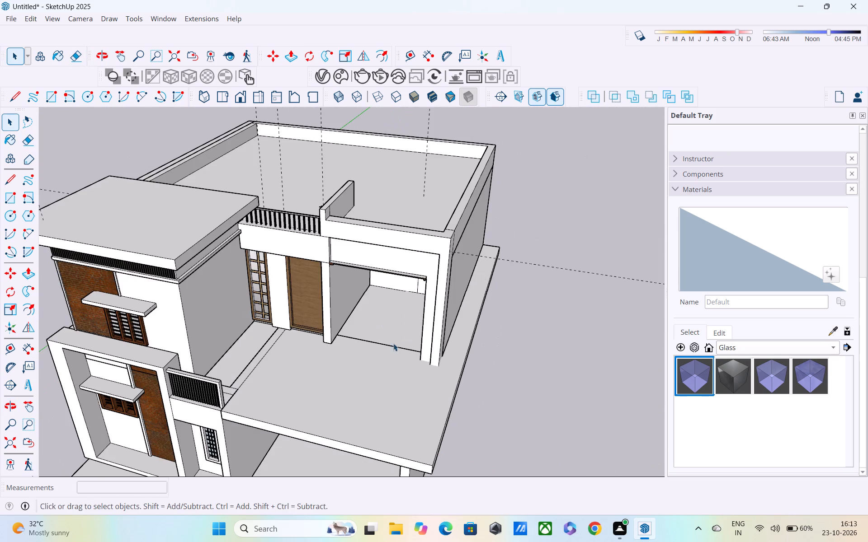
Examine the whole front facade and the blank ground-floor wall beneath the projecting terrace slab.
{"action": "middle_click_drag", "start_coordinate": [384, 349], "coordinate": [444, 243]}
{"action": "scroll", "coordinate": [432, 272], "scroll_direction": "down", "scroll_amount": 3}
{"action": "middle_click_drag", "start_coordinate": [391, 332], "coordinate": [386, 297]}
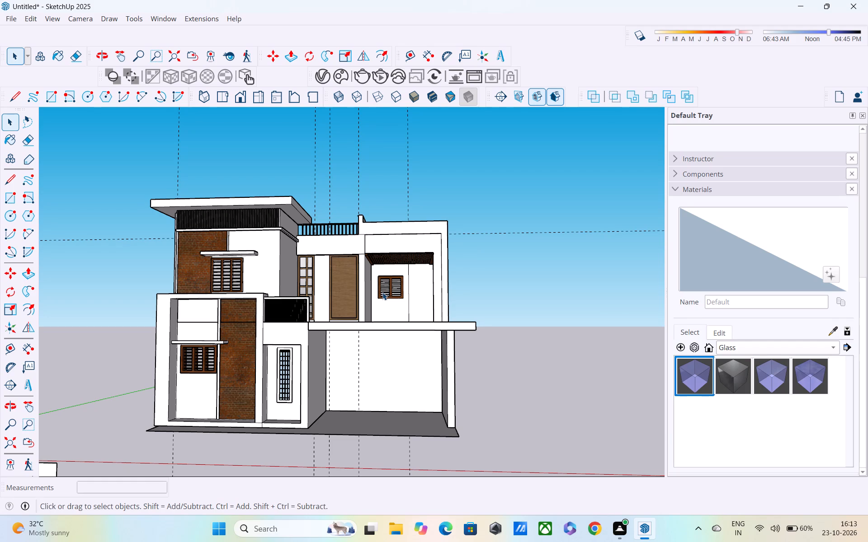
{"action": "scroll", "coordinate": [387, 292], "scroll_direction": "up", "scroll_amount": 1}
{"action": "middle_click_drag", "start_coordinate": [396, 276], "coordinate": [380, 319]}
{"action": "scroll", "coordinate": [352, 376], "scroll_direction": "up", "scroll_amount": 5}
{"action": "middle_click_drag", "start_coordinate": [350, 372], "coordinate": [447, 345]}
{"action": "scroll", "coordinate": [447, 345], "scroll_direction": "down", "scroll_amount": 5}
{"action": "middle_click_drag", "start_coordinate": [447, 345], "coordinate": [372, 324]}
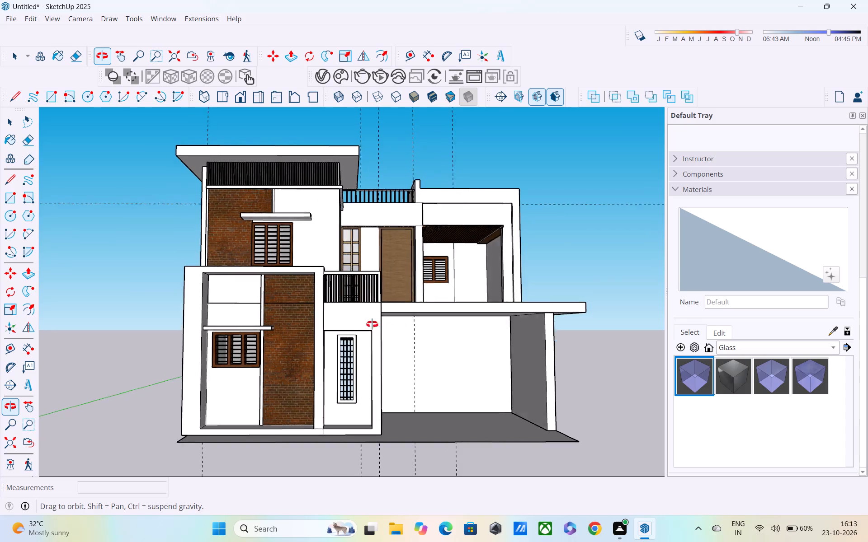
{"action": "middle_click_drag", "start_coordinate": [372, 324], "coordinate": [306, 316]}
{"action": "scroll", "coordinate": [377, 353], "scroll_direction": "up", "scroll_amount": 4}
{"action": "middle_click_drag", "start_coordinate": [391, 350], "coordinate": [425, 365]}
{"action": "scroll", "coordinate": [438, 358], "scroll_direction": "up", "scroll_amount": 1}
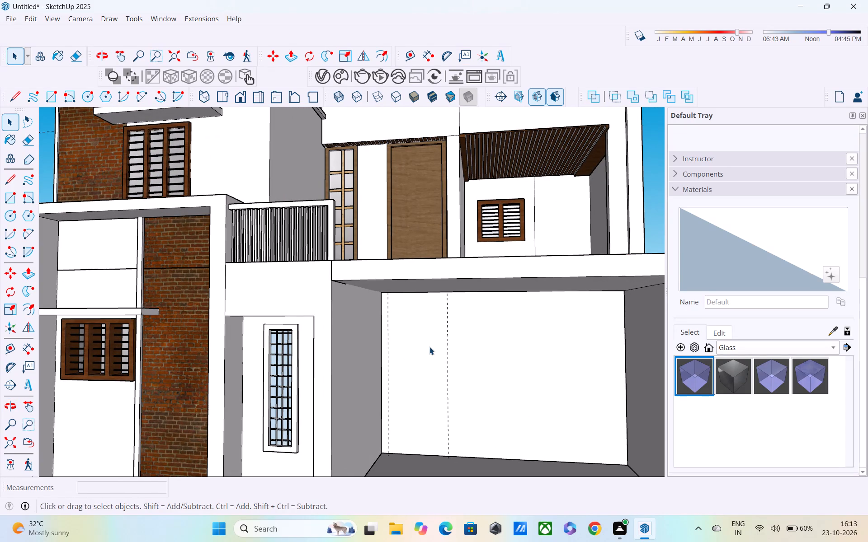
{"action": "scroll", "coordinate": [429, 347], "scroll_direction": "up", "scroll_amount": 2}
{"action": "middle_click_drag", "start_coordinate": [434, 349], "coordinate": [450, 356]}
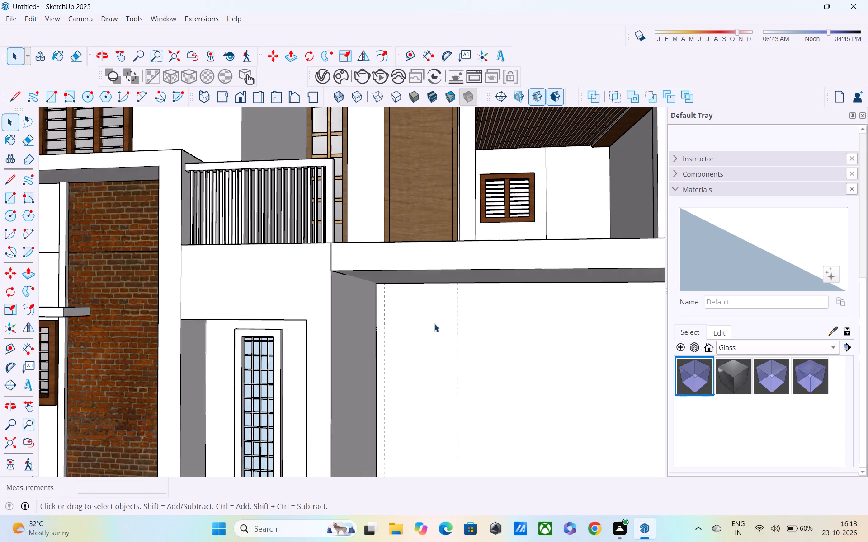
{"action": "scroll", "coordinate": [434, 324], "scroll_direction": "down", "scroll_amount": 1}
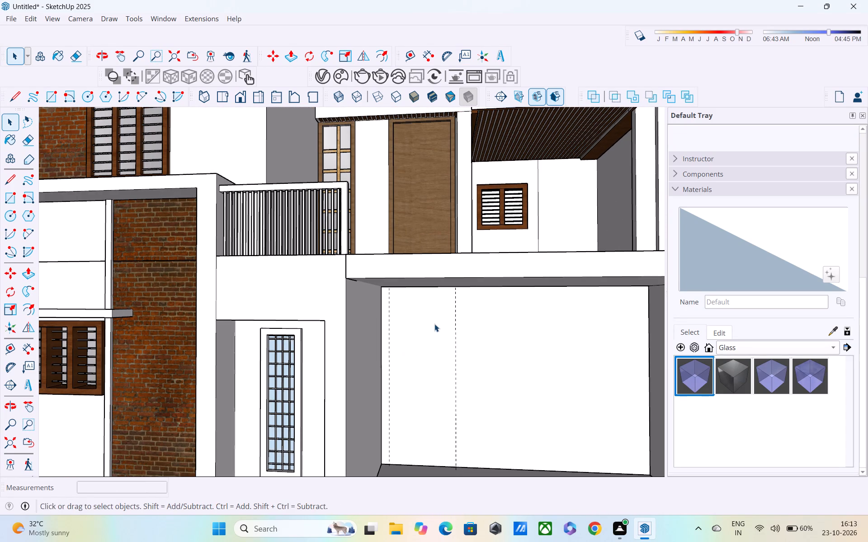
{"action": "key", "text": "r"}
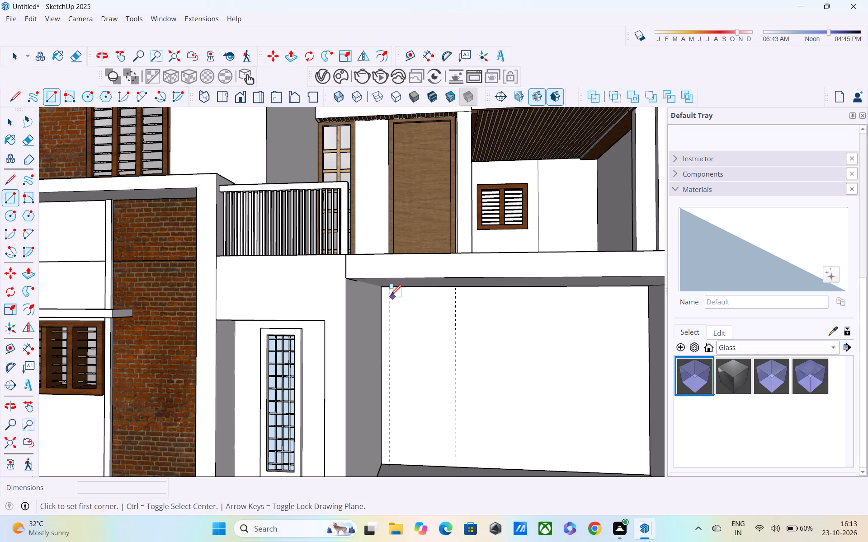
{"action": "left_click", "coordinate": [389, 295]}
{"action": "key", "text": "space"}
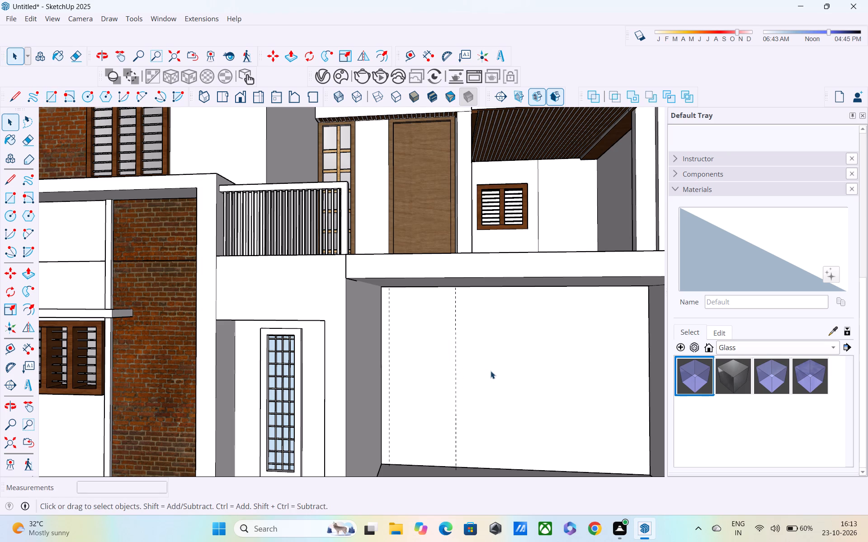
Open the ground-floor wall group beneath the terrace and draw a tall rectangle between the two vertical guides, ending just above the floor.
{"action": "double_click", "coordinate": [491, 371]}
{"action": "key", "text": "r"}
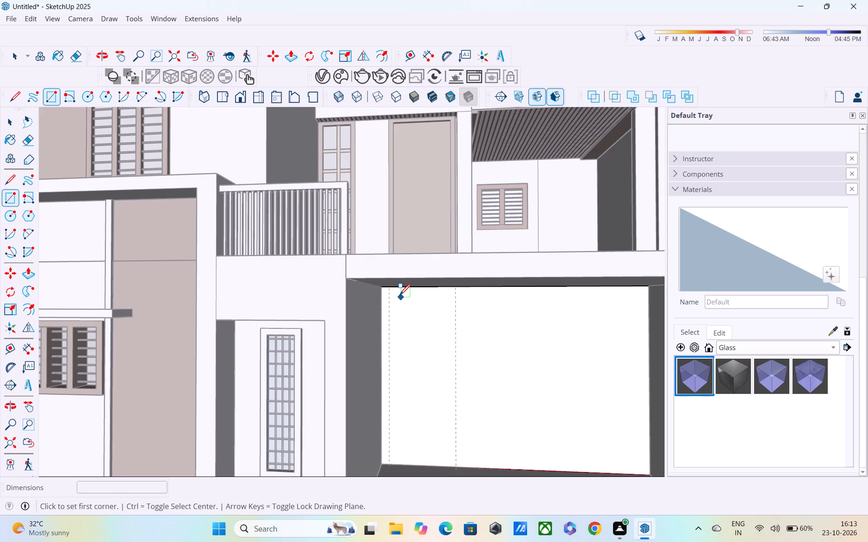
{"action": "left_click", "coordinate": [392, 298]}
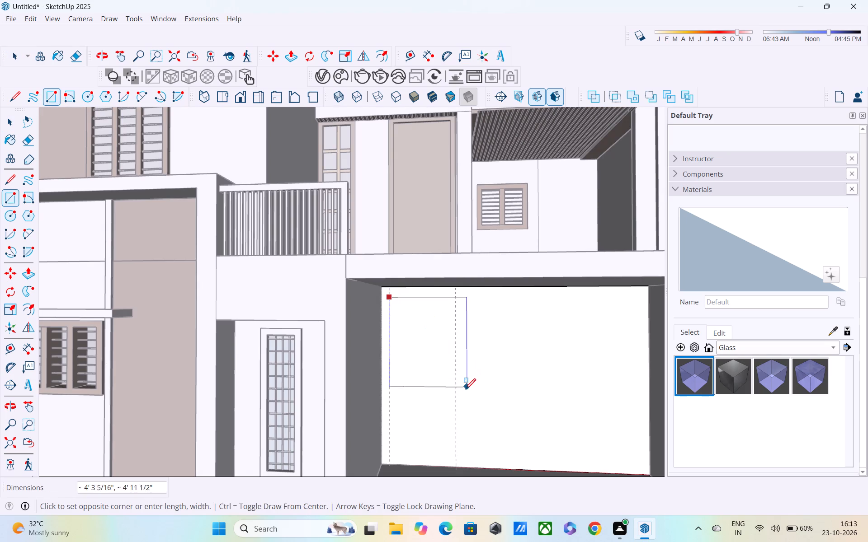
{"action": "middle_click_drag", "start_coordinate": [454, 415], "coordinate": [447, 340], "text": "shift"}
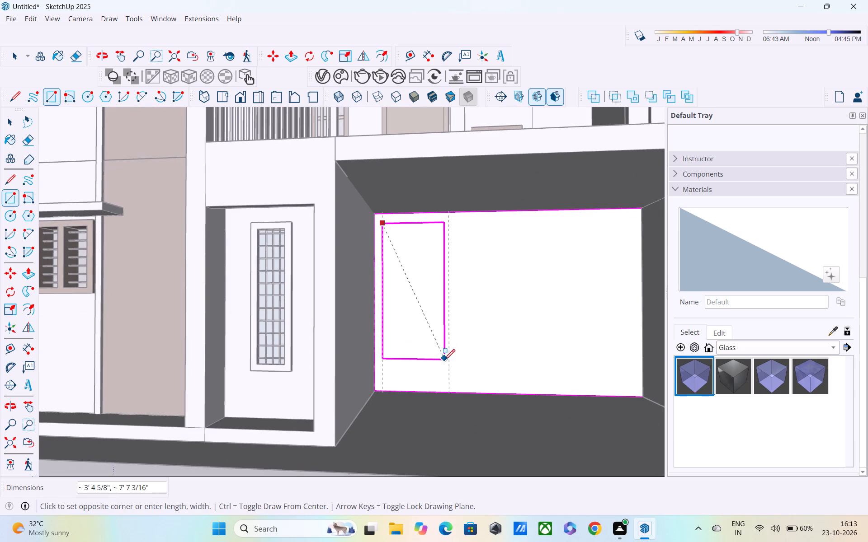
{"action": "left_click", "coordinate": [448, 383]}
{"action": "middle_click_drag", "start_coordinate": [448, 385], "coordinate": [439, 391]}
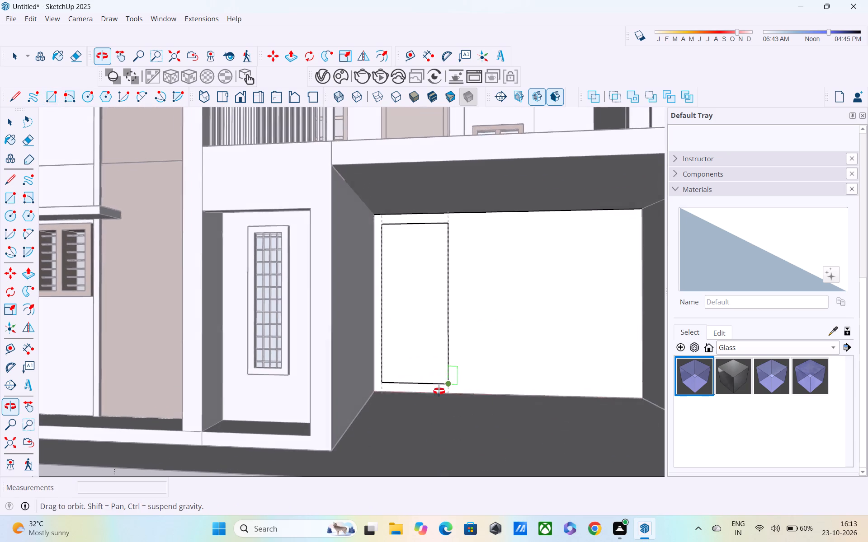
{"action": "middle_click_drag", "start_coordinate": [439, 391], "coordinate": [402, 395]}
{"action": "key", "text": "space"}
Offset the tall rectangle's outline 3" inward to form a frame border.
{"action": "middle_click_drag", "start_coordinate": [396, 381], "coordinate": [263, 392]}
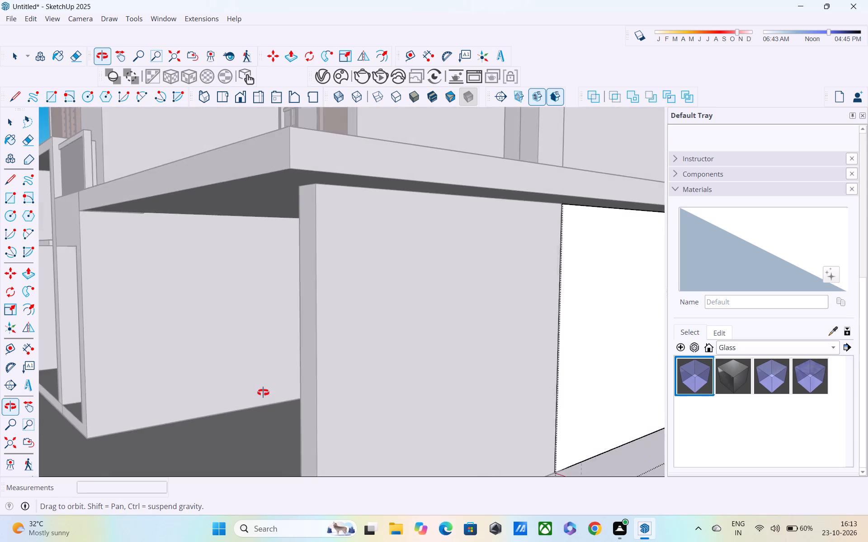
{"action": "middle_click_drag", "start_coordinate": [263, 392], "coordinate": [334, 369]}
{"action": "scroll", "coordinate": [390, 300], "scroll_direction": "up", "scroll_amount": 4}
{"action": "scroll", "coordinate": [416, 256], "scroll_direction": "up", "scroll_amount": 3}
{"action": "middle_click_drag", "start_coordinate": [414, 256], "coordinate": [373, 286]}
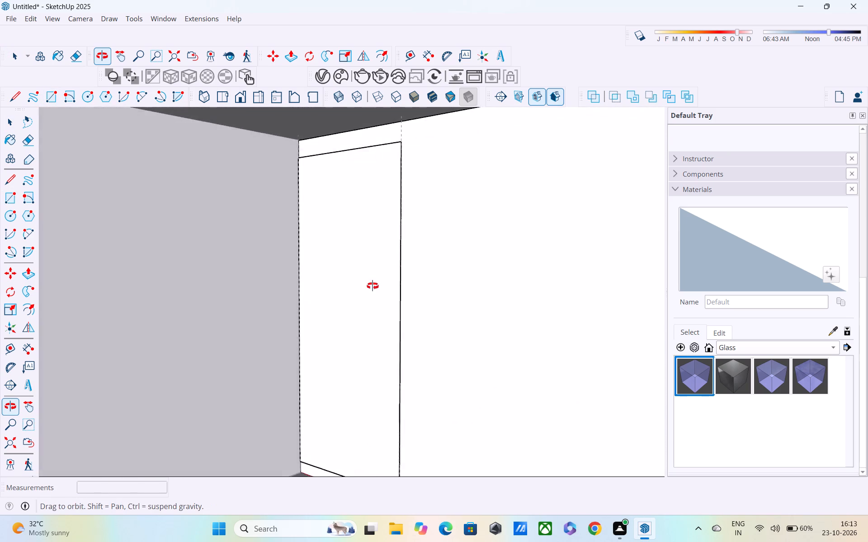
{"action": "middle_click_drag", "start_coordinate": [373, 286], "coordinate": [392, 285]}
{"action": "scroll", "coordinate": [408, 265], "scroll_direction": "up", "scroll_amount": 4}
{"action": "middle_click_drag", "start_coordinate": [408, 253], "coordinate": [392, 322]}
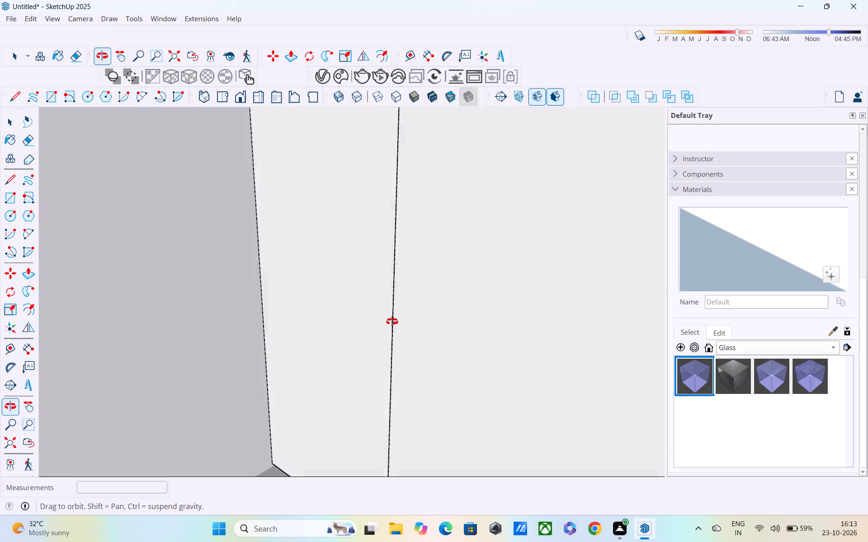
{"action": "middle_click_drag", "start_coordinate": [392, 322], "coordinate": [416, 290]}
{"action": "scroll", "coordinate": [416, 286], "scroll_direction": "up", "scroll_amount": 1}
{"action": "scroll", "coordinate": [413, 272], "scroll_direction": "down", "scroll_amount": 3}
{"action": "middle_click_drag", "start_coordinate": [410, 271], "coordinate": [379, 332], "text": "shift"}
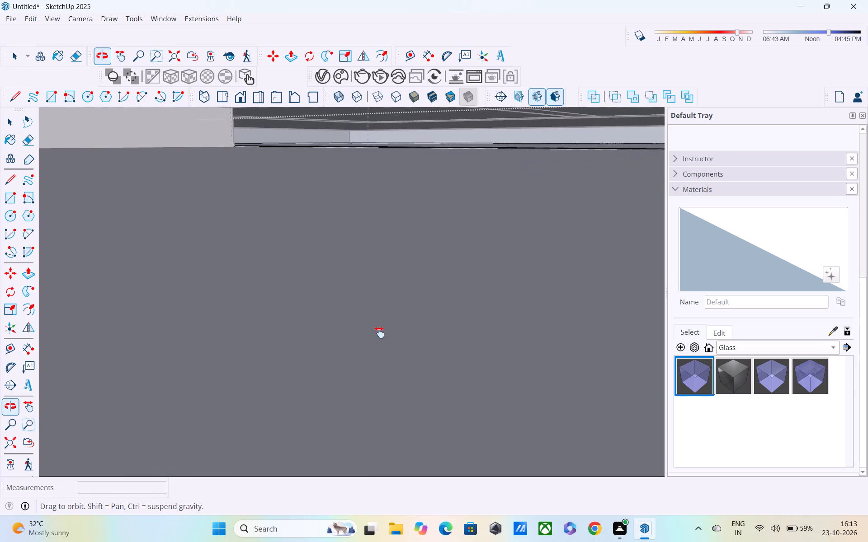
{"action": "middle_click_drag", "start_coordinate": [379, 332], "coordinate": [406, 280], "text": "shift"}
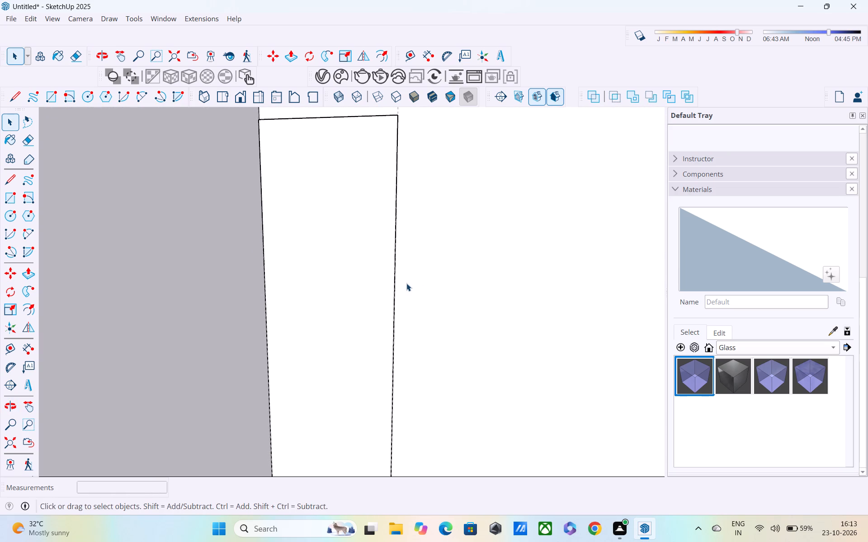
{"action": "key", "text": "f"}
{"action": "left_click", "coordinate": [388, 275]}
{"action": "middle_click_drag", "start_coordinate": [370, 286], "coordinate": [378, 287]}
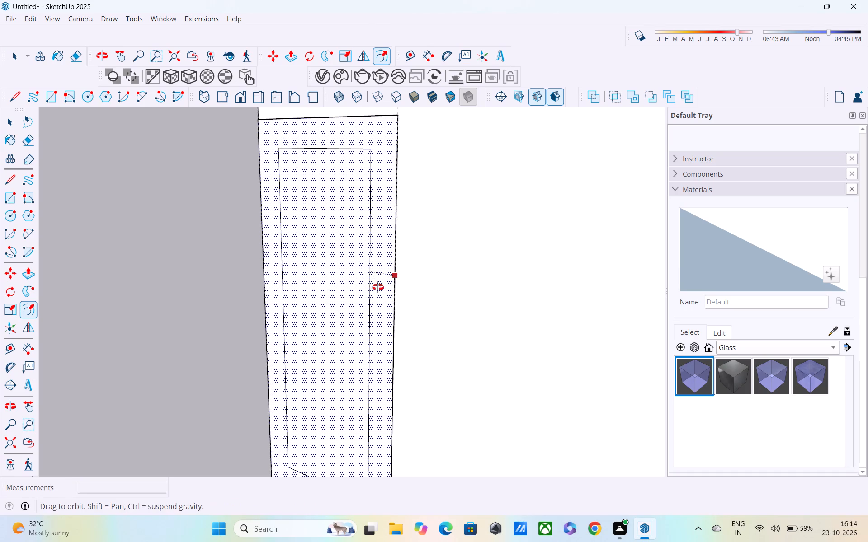
{"action": "middle_click_drag", "start_coordinate": [378, 287], "coordinate": [469, 277]}
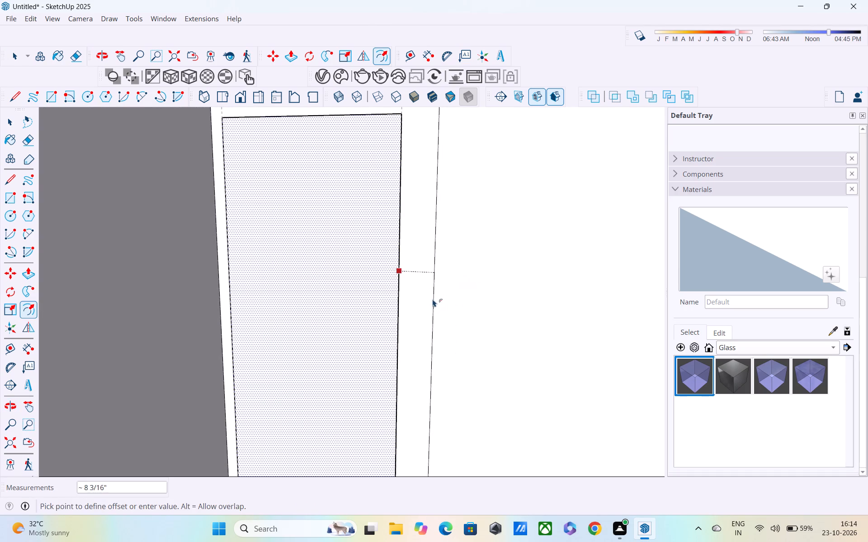
{"action": "type", "text": "3\""}
{"action": "key", "text": "Return"}
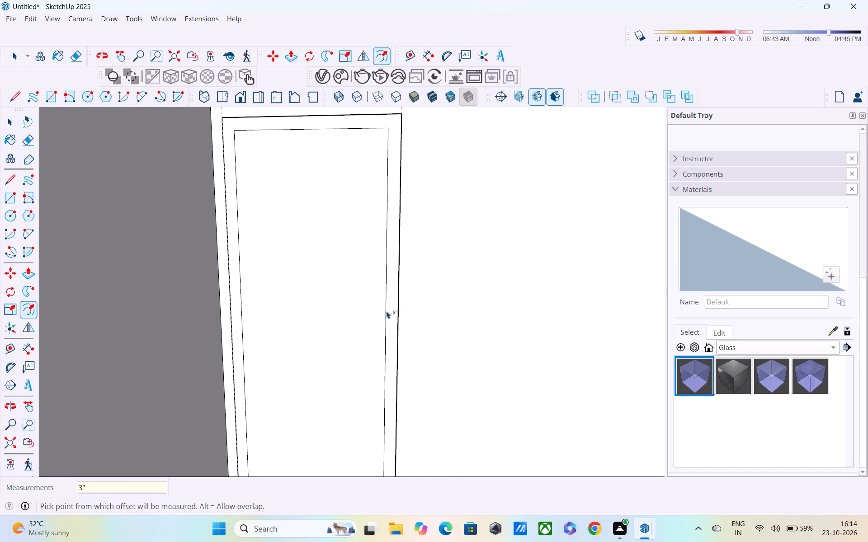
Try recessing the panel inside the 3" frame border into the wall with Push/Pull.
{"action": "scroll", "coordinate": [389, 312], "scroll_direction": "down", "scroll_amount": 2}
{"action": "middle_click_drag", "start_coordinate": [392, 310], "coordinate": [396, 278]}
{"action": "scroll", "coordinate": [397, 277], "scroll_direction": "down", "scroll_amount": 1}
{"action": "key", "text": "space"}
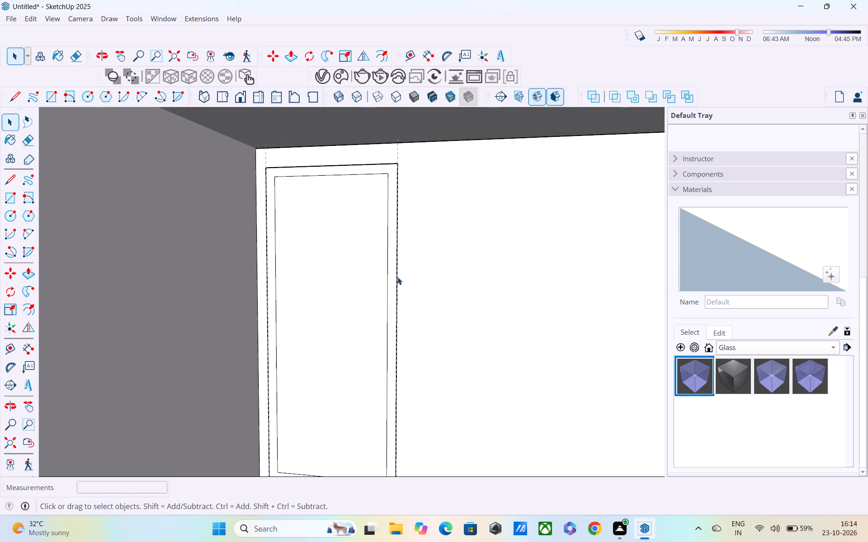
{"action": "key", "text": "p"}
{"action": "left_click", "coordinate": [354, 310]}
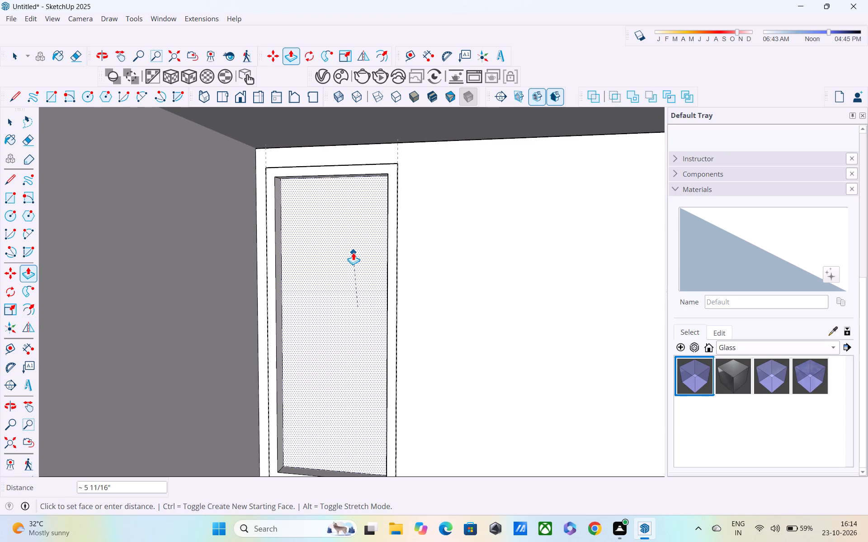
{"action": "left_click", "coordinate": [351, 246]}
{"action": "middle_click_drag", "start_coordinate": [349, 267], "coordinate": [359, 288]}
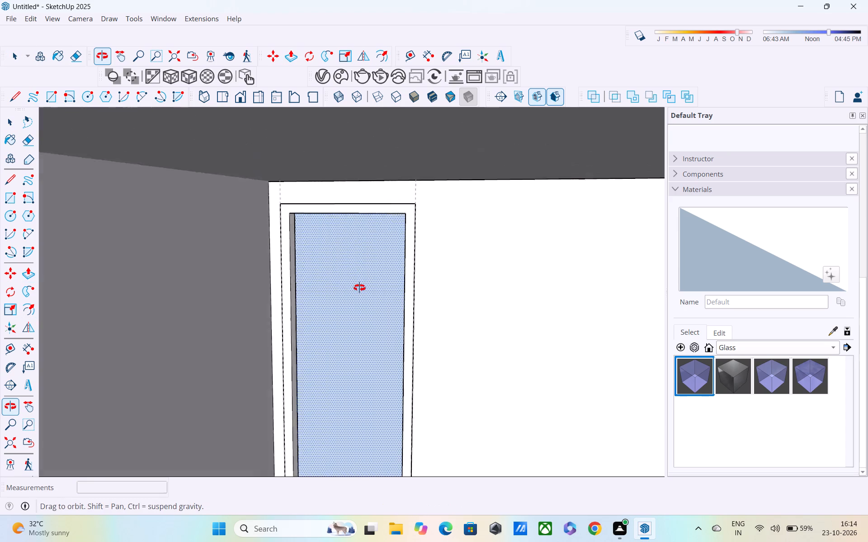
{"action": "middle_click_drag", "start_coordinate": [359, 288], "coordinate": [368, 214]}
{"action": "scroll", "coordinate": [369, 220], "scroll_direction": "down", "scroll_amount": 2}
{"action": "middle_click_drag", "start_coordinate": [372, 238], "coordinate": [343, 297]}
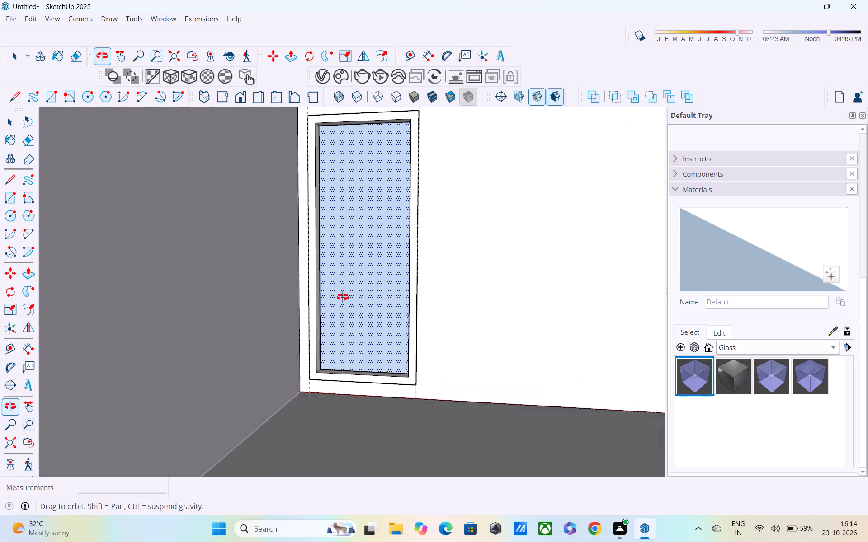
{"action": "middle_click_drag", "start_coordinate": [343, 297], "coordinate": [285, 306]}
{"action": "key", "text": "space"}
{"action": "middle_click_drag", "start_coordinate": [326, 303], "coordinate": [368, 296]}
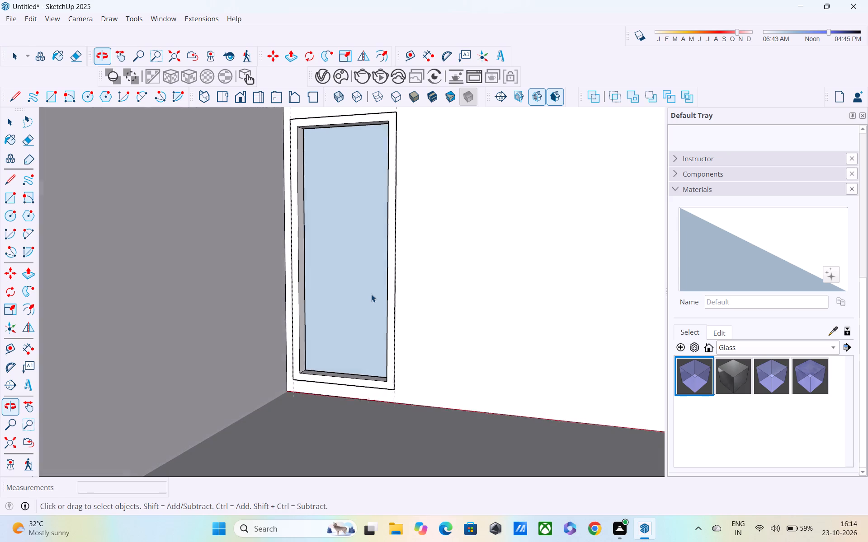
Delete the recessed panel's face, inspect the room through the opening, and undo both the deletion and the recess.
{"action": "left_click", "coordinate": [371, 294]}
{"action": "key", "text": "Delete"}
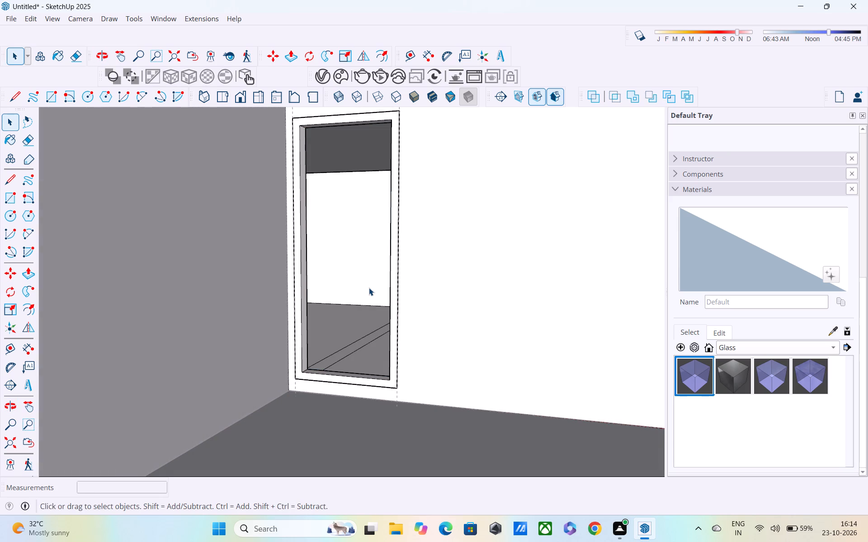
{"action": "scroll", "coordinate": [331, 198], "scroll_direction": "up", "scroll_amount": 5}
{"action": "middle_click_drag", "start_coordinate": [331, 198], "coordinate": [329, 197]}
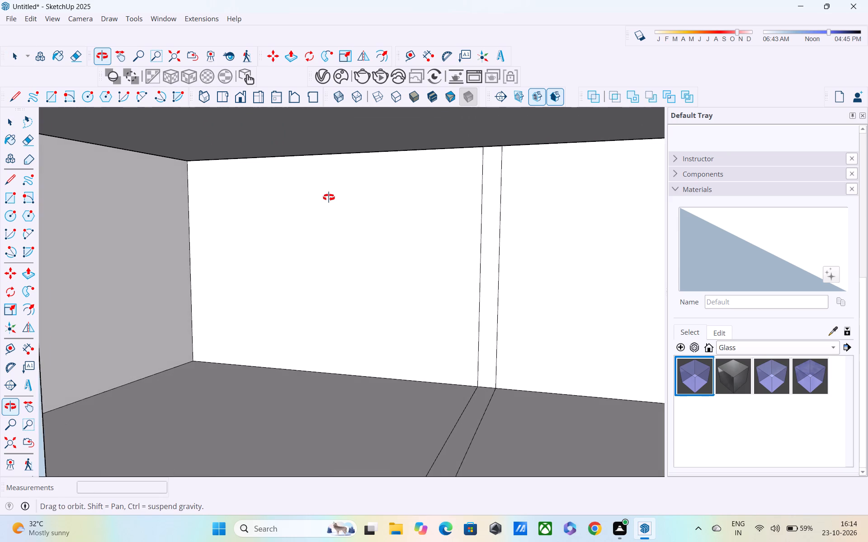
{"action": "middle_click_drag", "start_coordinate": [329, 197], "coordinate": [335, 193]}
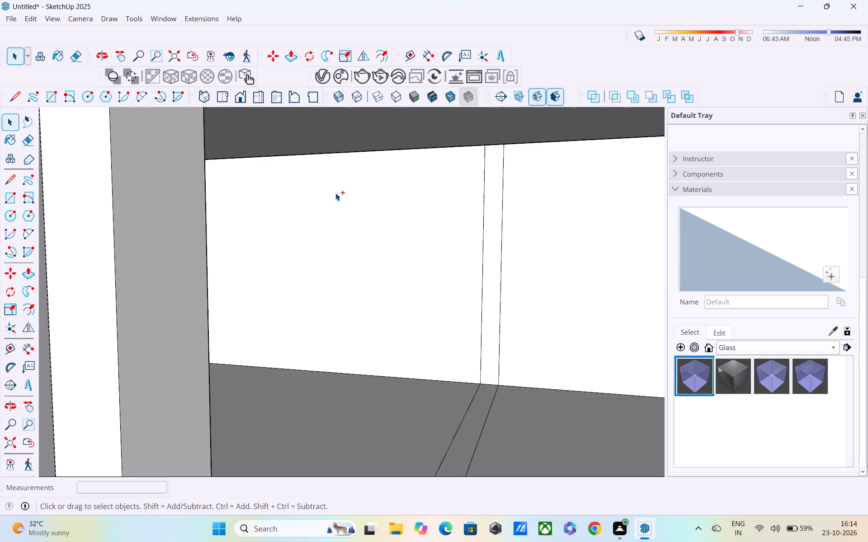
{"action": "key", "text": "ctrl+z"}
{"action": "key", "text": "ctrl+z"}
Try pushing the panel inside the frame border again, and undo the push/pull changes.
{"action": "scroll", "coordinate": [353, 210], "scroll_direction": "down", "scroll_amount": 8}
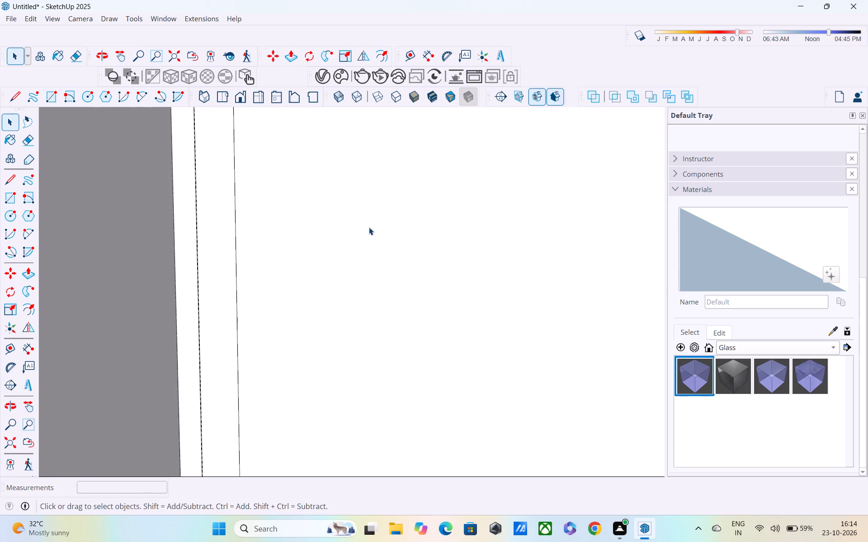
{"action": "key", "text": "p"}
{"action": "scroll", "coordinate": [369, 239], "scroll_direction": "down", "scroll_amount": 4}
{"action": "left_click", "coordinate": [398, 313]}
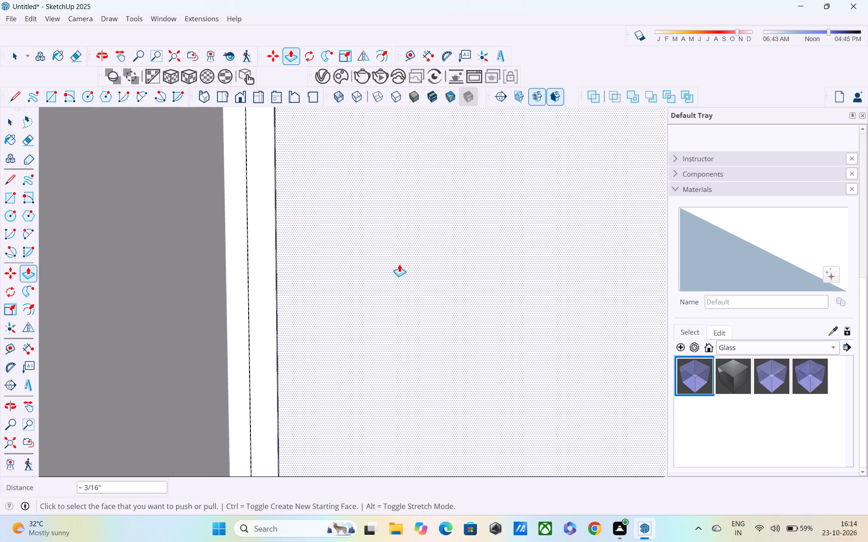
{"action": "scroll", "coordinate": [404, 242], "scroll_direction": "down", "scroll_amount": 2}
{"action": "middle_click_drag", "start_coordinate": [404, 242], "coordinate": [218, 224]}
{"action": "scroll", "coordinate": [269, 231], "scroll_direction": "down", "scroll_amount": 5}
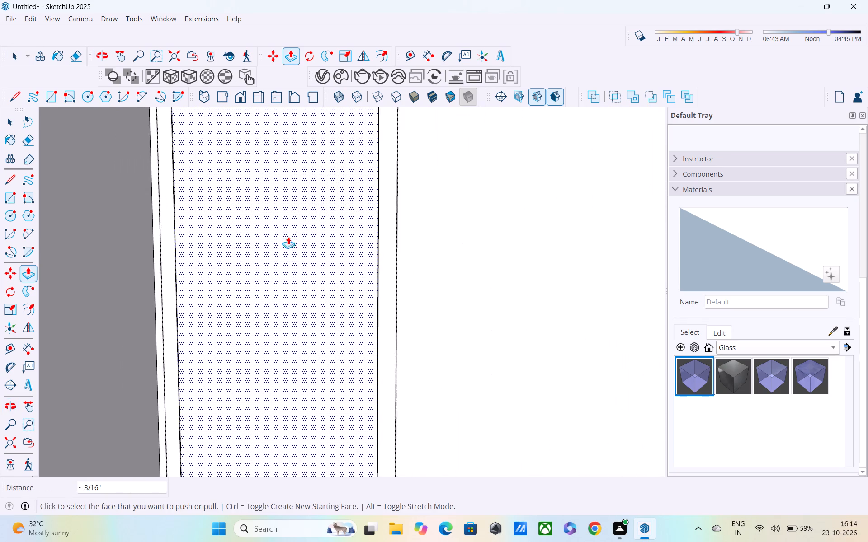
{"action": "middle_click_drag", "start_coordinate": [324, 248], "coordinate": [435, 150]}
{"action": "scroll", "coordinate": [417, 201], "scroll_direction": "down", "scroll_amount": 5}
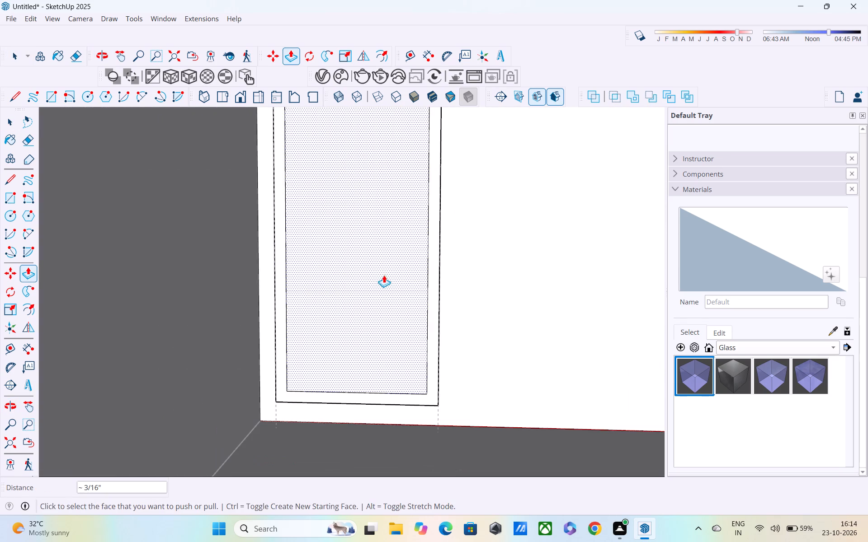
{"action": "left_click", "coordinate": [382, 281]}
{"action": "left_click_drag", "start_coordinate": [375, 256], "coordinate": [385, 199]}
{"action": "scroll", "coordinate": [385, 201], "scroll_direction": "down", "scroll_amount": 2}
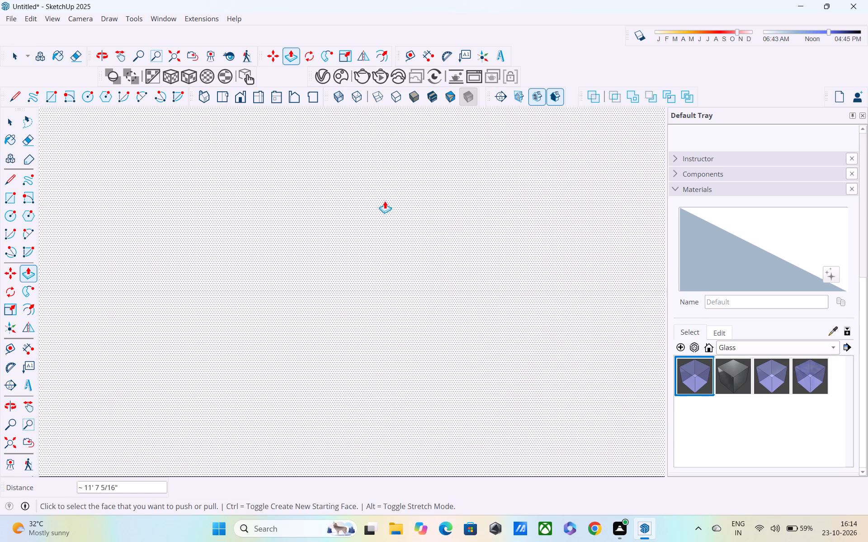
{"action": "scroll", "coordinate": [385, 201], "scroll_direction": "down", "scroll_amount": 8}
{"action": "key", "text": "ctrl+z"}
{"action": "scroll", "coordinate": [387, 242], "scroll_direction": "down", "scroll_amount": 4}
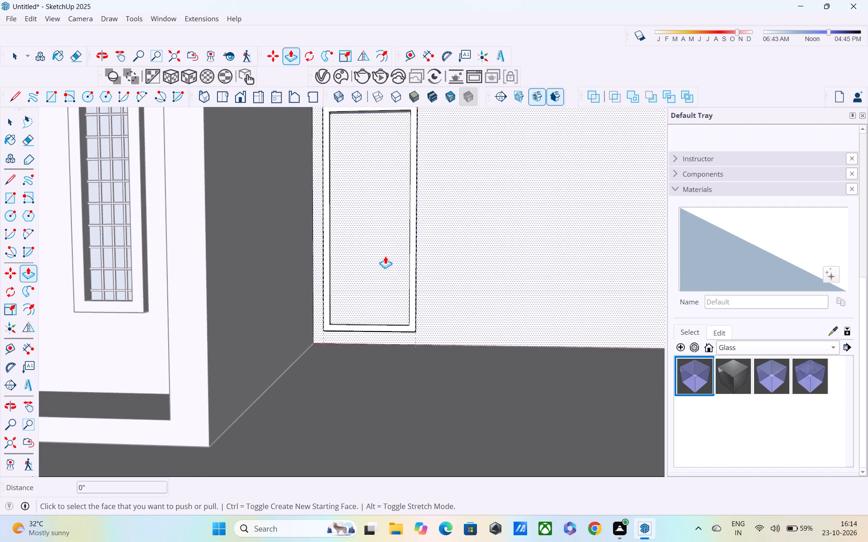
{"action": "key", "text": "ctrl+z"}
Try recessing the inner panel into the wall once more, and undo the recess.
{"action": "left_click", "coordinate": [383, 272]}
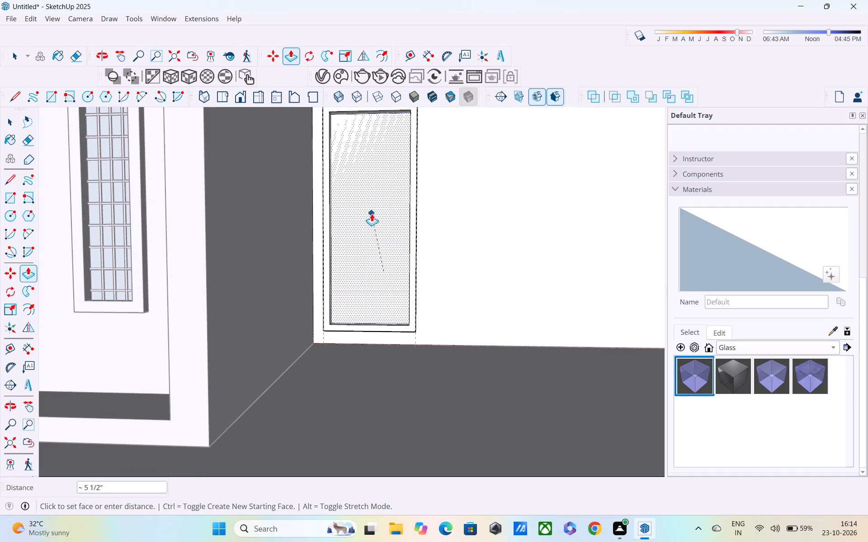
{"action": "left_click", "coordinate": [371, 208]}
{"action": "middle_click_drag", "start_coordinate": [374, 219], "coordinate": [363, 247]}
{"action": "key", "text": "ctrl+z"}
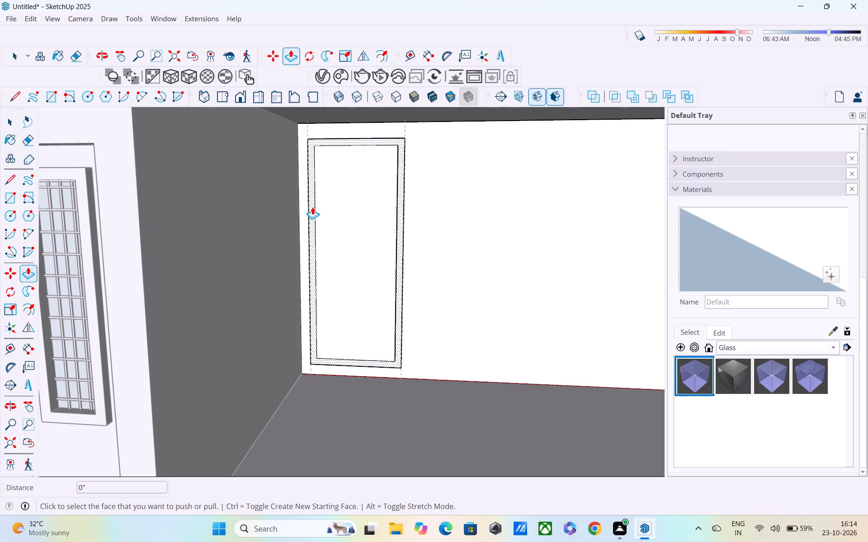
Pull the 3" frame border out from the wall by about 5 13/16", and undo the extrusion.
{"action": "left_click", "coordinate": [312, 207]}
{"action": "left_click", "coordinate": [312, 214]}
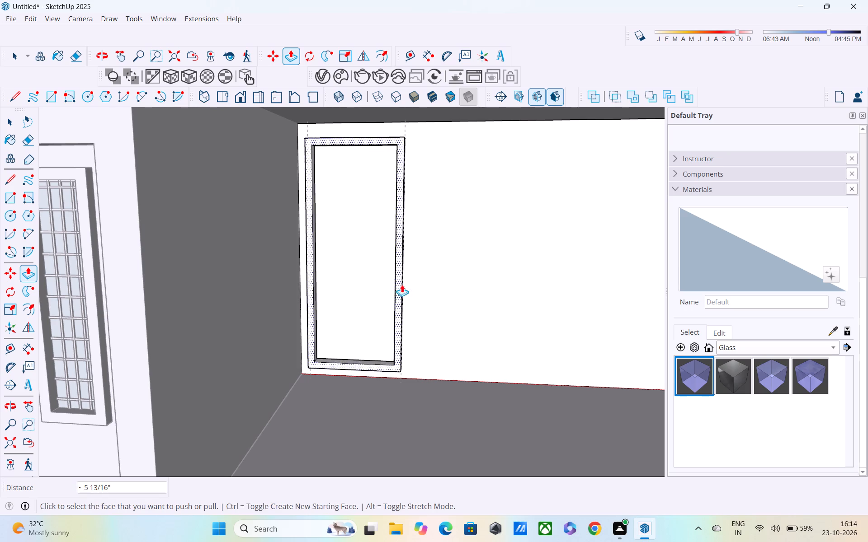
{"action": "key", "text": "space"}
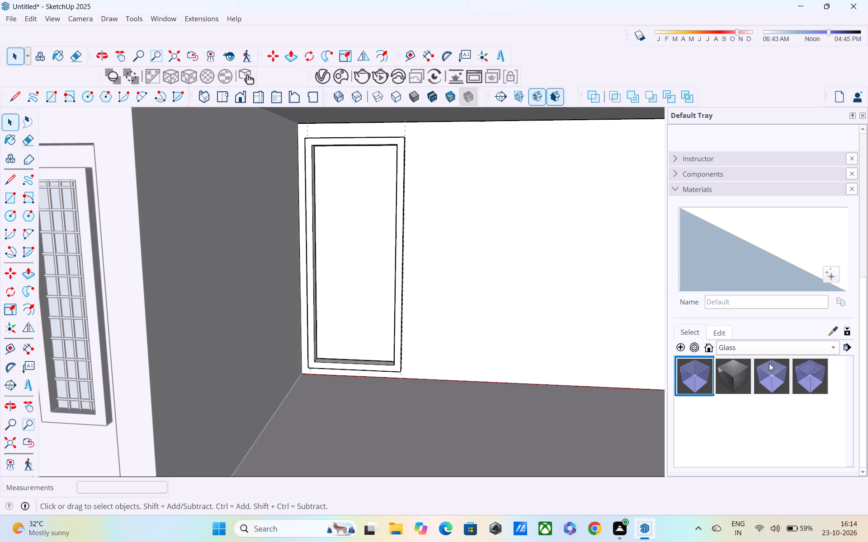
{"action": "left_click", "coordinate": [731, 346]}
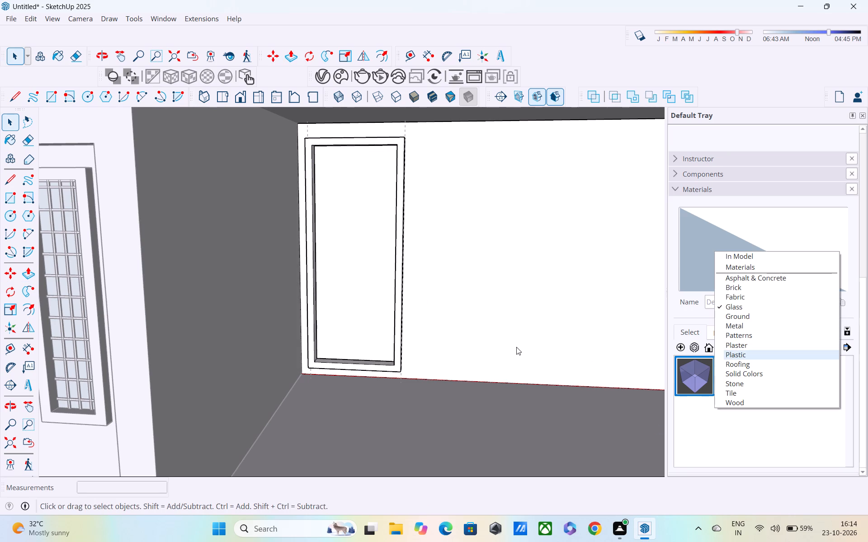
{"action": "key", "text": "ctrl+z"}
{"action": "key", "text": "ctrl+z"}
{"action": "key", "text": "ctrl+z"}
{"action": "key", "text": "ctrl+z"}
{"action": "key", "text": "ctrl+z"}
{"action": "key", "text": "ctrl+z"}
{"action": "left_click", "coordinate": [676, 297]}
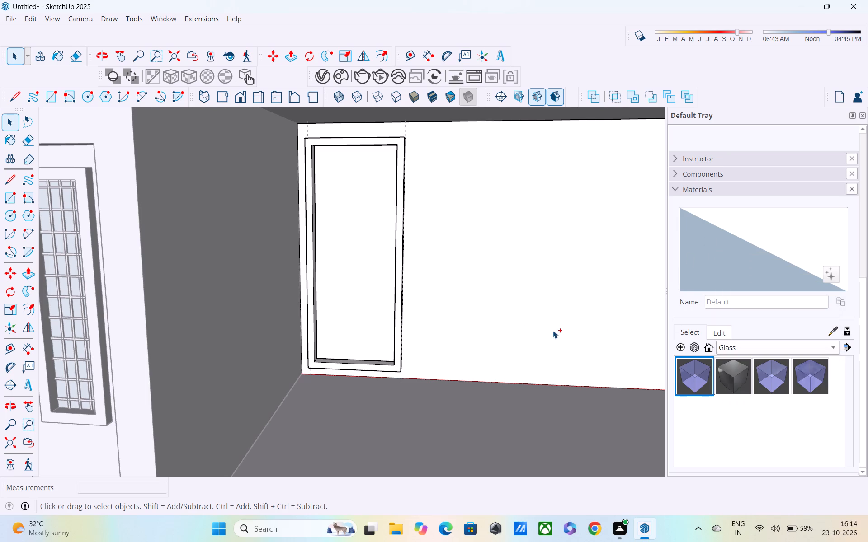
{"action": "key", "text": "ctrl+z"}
Push/pull the frame border of the tall door panel 3" out from the wall.
{"action": "key", "text": "p"}
{"action": "scroll", "coordinate": [383, 348], "scroll_direction": "up", "scroll_amount": 2}
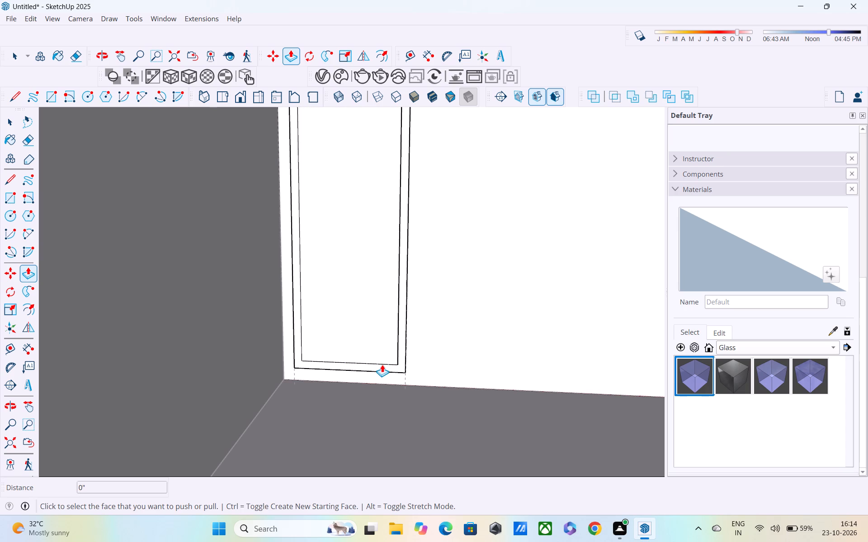
{"action": "left_click", "coordinate": [382, 366]}
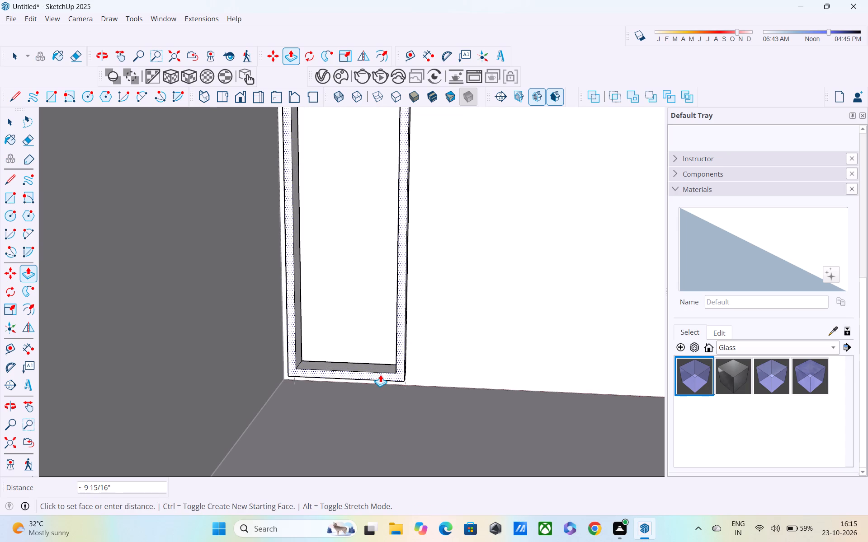
{"action": "type", "text": "3\""}
{"action": "key", "text": "Return"}
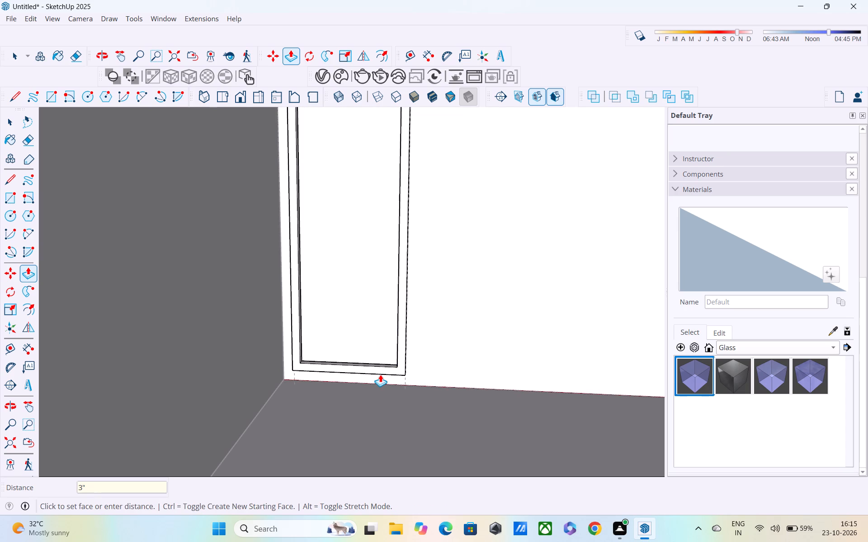
Try Wood_Veneer_15_1K on the front of the door's frame border, and repaint it with Wood_Planks_01_1K.
{"action": "left_click", "coordinate": [783, 349]}
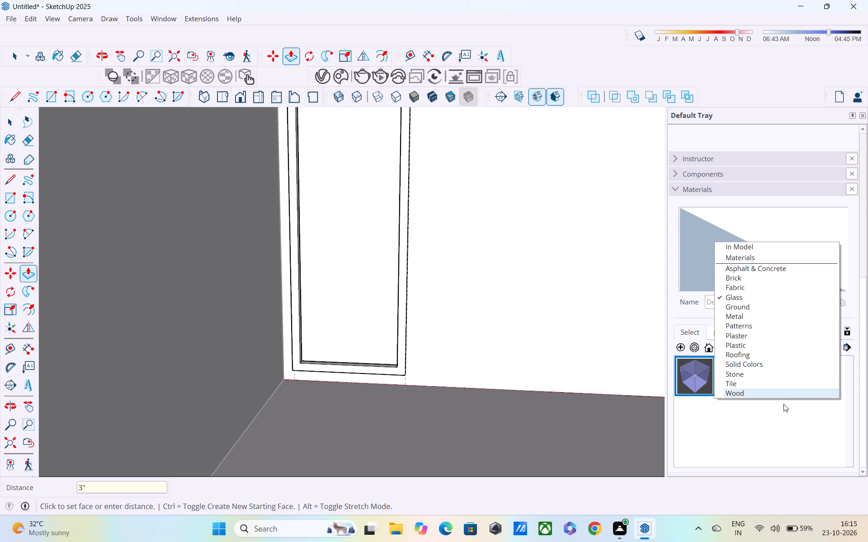
{"action": "left_click", "coordinate": [768, 400]}
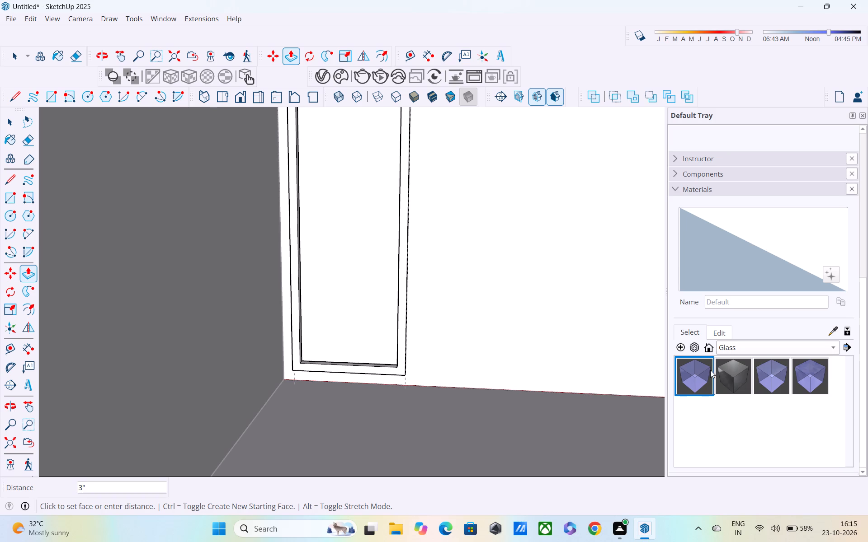
{"action": "left_click", "coordinate": [734, 349]}
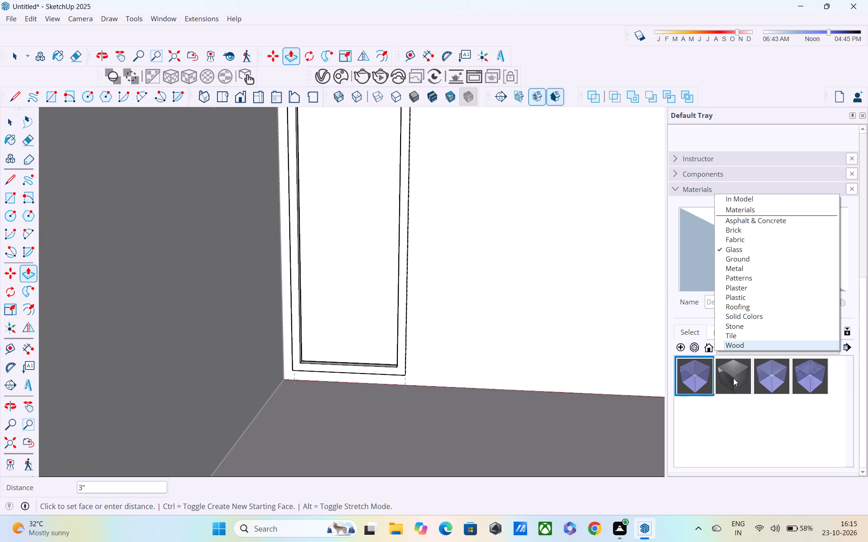
{"action": "left_click", "coordinate": [733, 346]}
{"action": "left_click", "coordinate": [730, 410]}
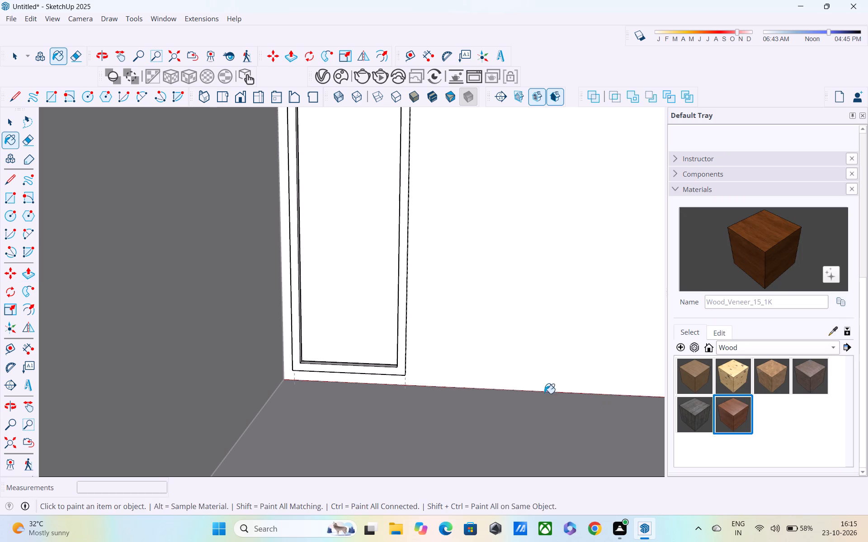
{"action": "left_click", "coordinate": [403, 356]}
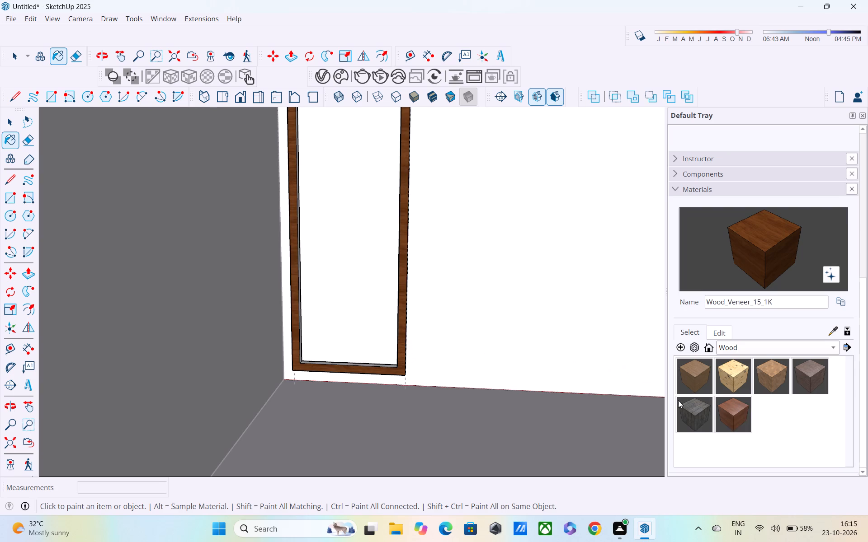
{"action": "left_click", "coordinate": [696, 410]}
{"action": "left_click", "coordinate": [402, 320]}
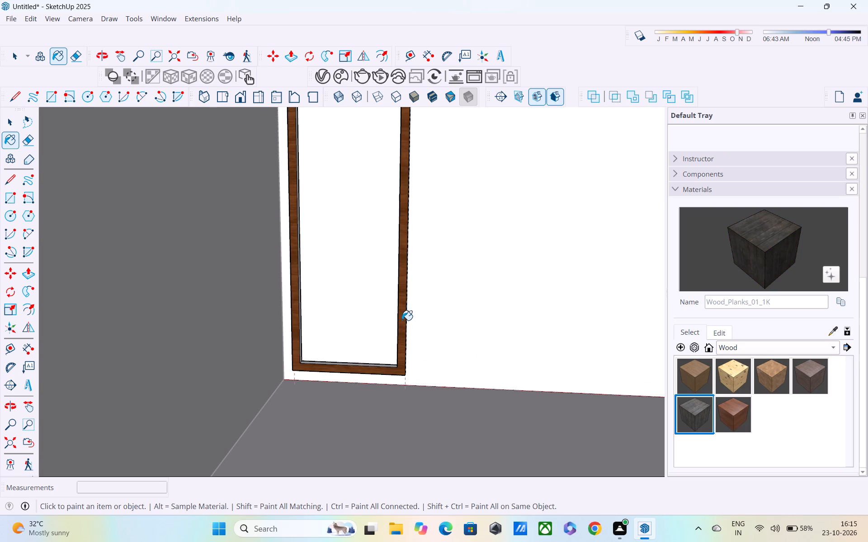
Paint the door's inner panel with Wood_Veneer_15_1K.
{"action": "left_click", "coordinate": [740, 413]}
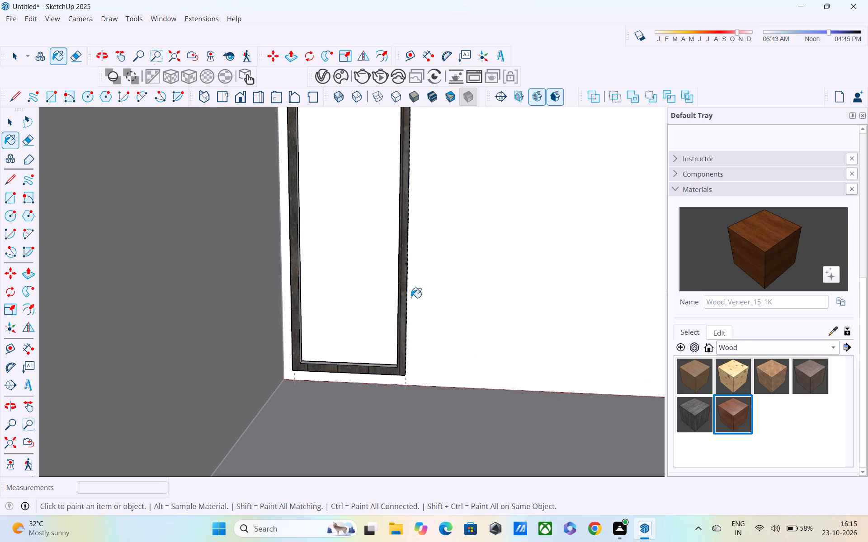
{"action": "left_click", "coordinate": [379, 285]}
Paint the inner side faces of the door frame with Wood_Planks_01_1K, including both vertical sides and the bottom.
{"action": "middle_click_drag", "start_coordinate": [383, 290], "coordinate": [302, 348]}
{"action": "scroll", "coordinate": [300, 342], "scroll_direction": "up", "scroll_amount": 3}
{"action": "middle_click_drag", "start_coordinate": [298, 320], "coordinate": [296, 318]}
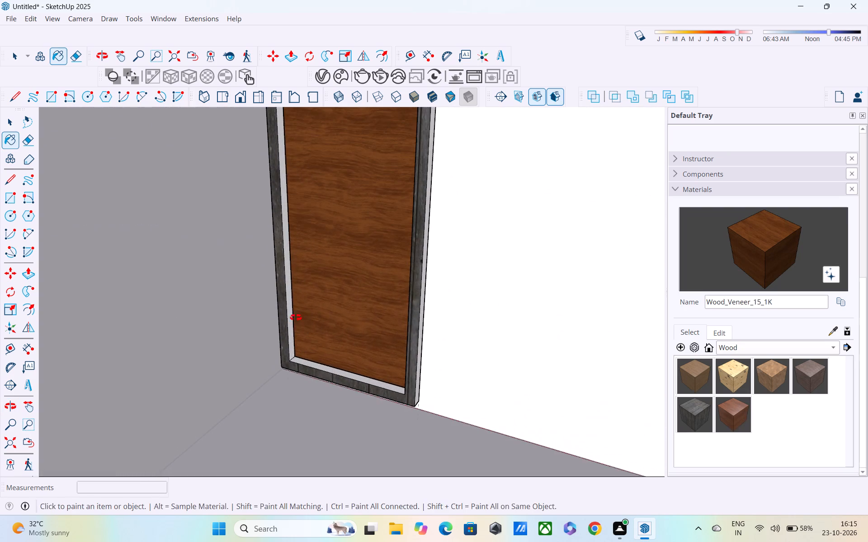
{"action": "middle_click_drag", "start_coordinate": [296, 318], "coordinate": [272, 284]}
{"action": "left_click", "coordinate": [692, 408]}
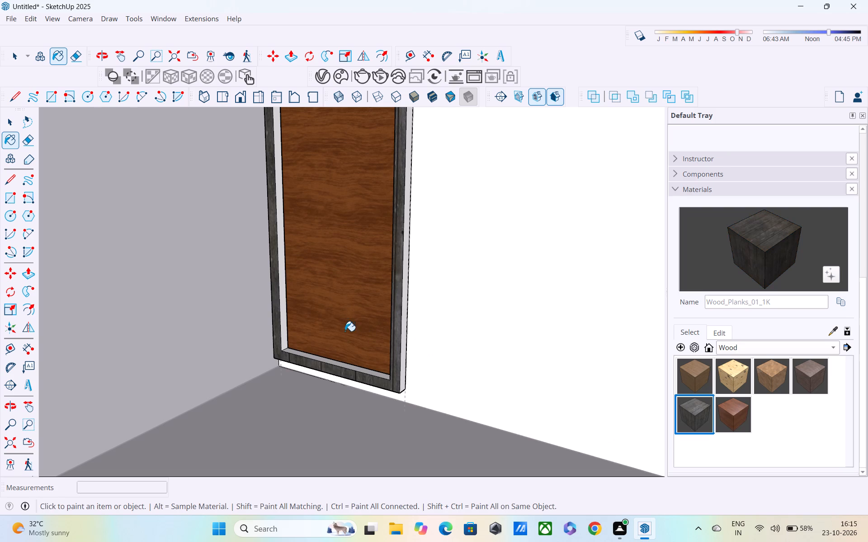
{"action": "left_click", "coordinate": [281, 253]}
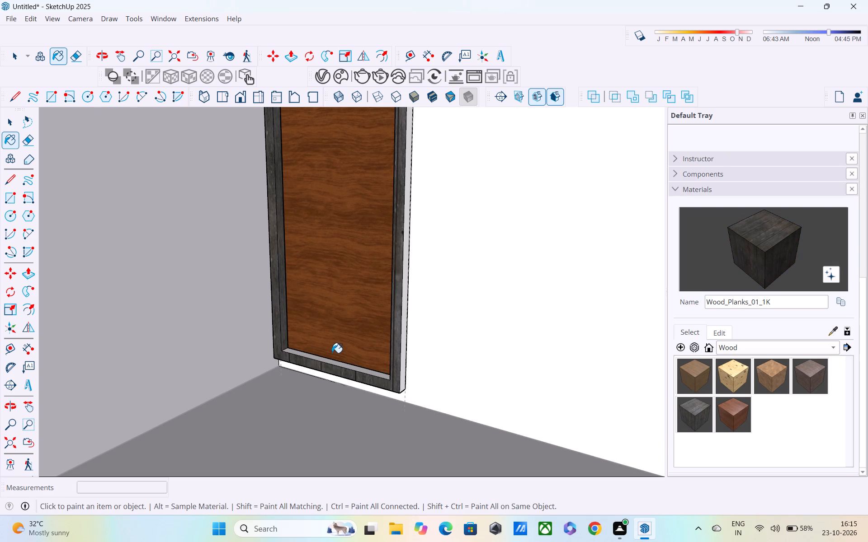
{"action": "left_click", "coordinate": [337, 363]}
{"action": "middle_click_drag", "start_coordinate": [354, 361], "coordinate": [518, 340]}
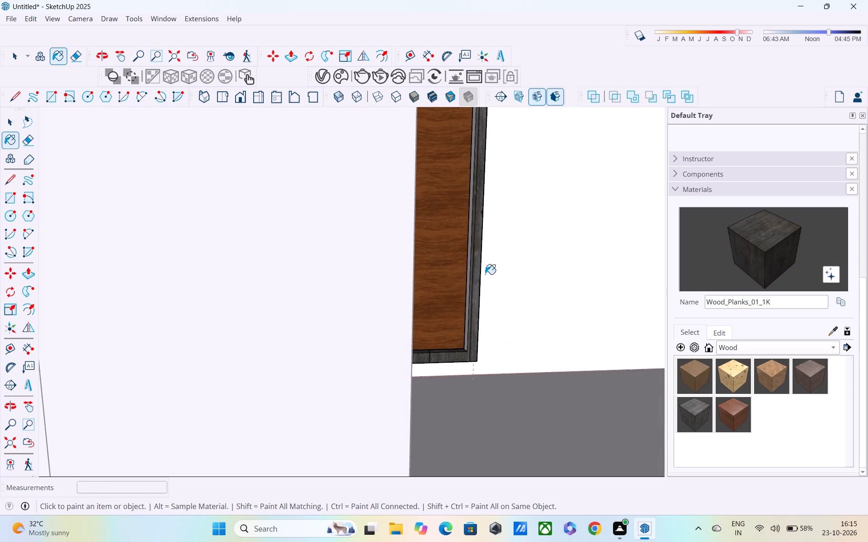
{"action": "left_click", "coordinate": [469, 254]}
Examine the painted door against the whole house from several angles.
{"action": "scroll", "coordinate": [471, 255], "scroll_direction": "down", "scroll_amount": 15}
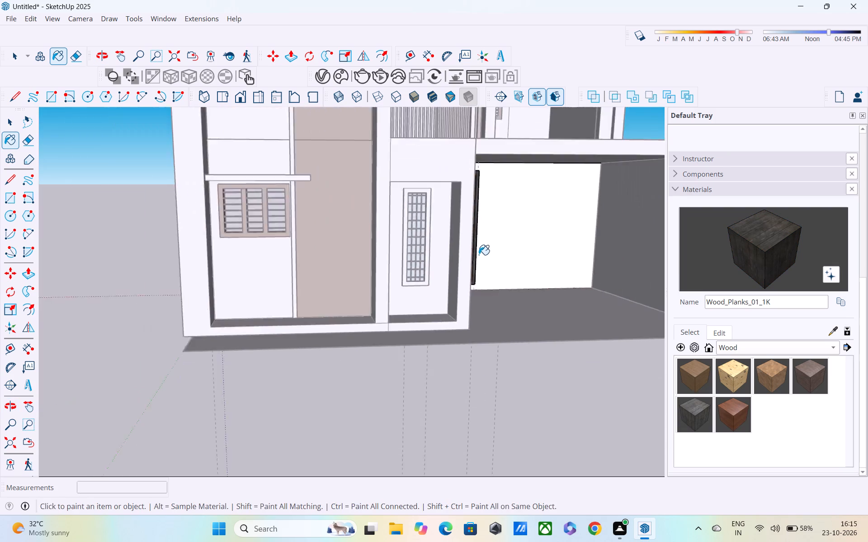
{"action": "middle_click_drag", "start_coordinate": [479, 256], "coordinate": [461, 263]}
{"action": "scroll", "coordinate": [468, 261], "scroll_direction": "down", "scroll_amount": 11}
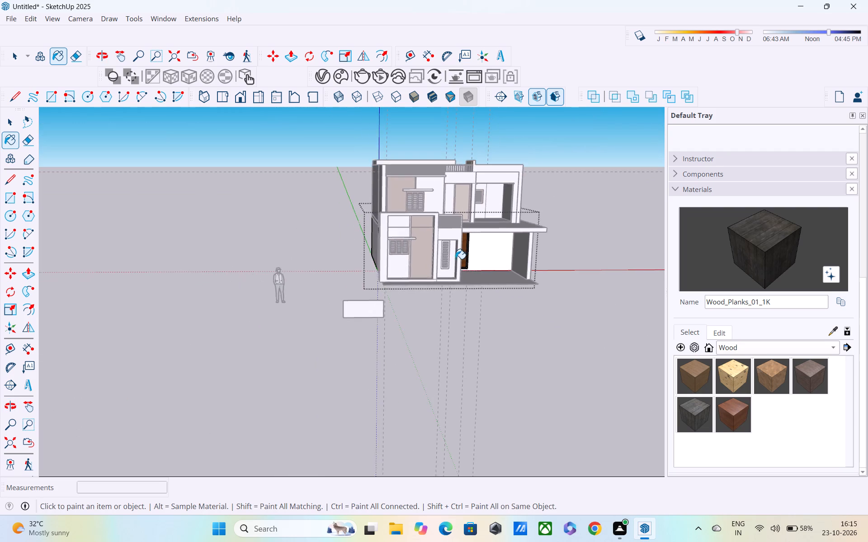
{"action": "middle_click_drag", "start_coordinate": [453, 259], "coordinate": [386, 264]}
{"action": "scroll", "coordinate": [392, 256], "scroll_direction": "down", "scroll_amount": 4}
{"action": "middle_click_drag", "start_coordinate": [451, 255], "coordinate": [416, 233]}
{"action": "scroll", "coordinate": [462, 239], "scroll_direction": "up", "scroll_amount": 1}
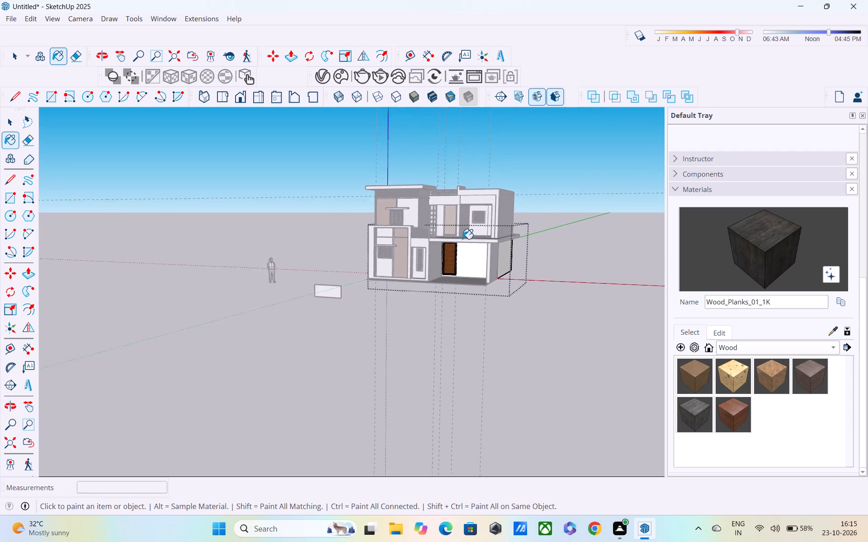
{"action": "scroll", "coordinate": [462, 239], "scroll_direction": "up", "scroll_amount": 1}
{"action": "middle_click_drag", "start_coordinate": [463, 239], "coordinate": [377, 267]}
{"action": "scroll", "coordinate": [458, 243], "scroll_direction": "up", "scroll_amount": 6}
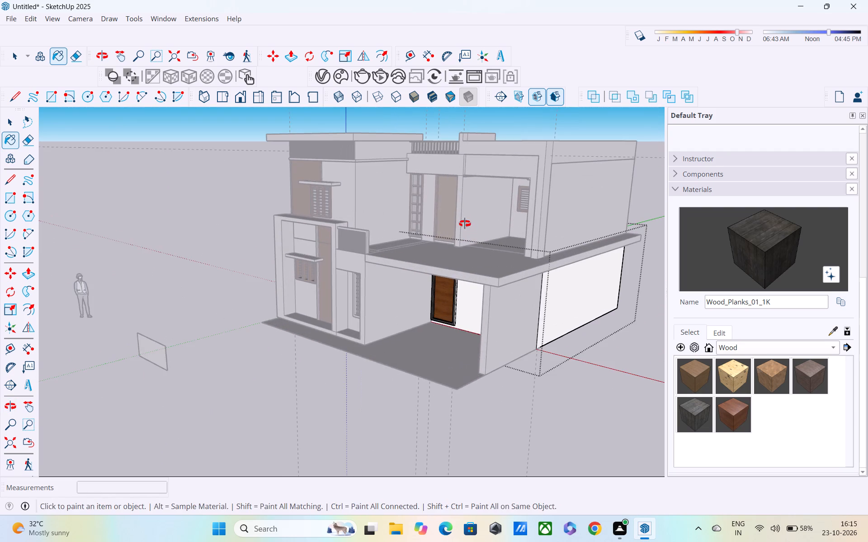
{"action": "middle_click_drag", "start_coordinate": [465, 225], "coordinate": [464, 216]}
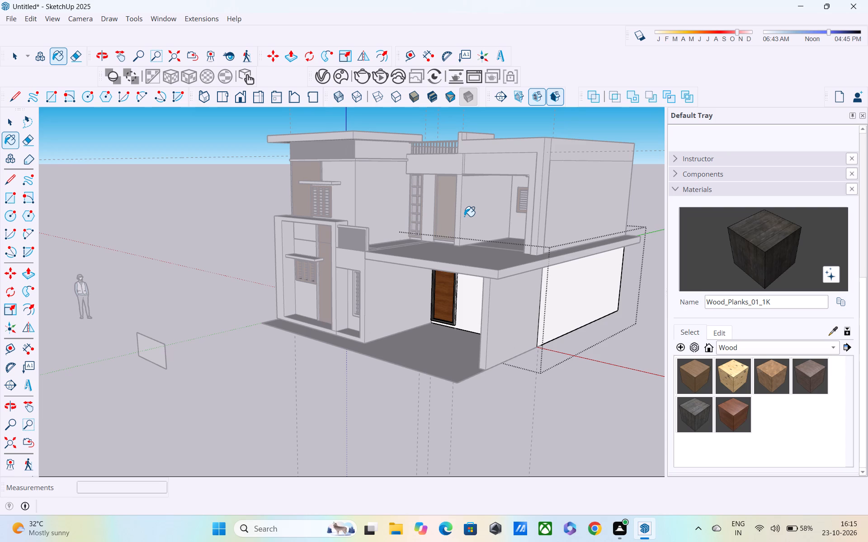
{"action": "scroll", "coordinate": [487, 229], "scroll_direction": "down", "scroll_amount": 1}
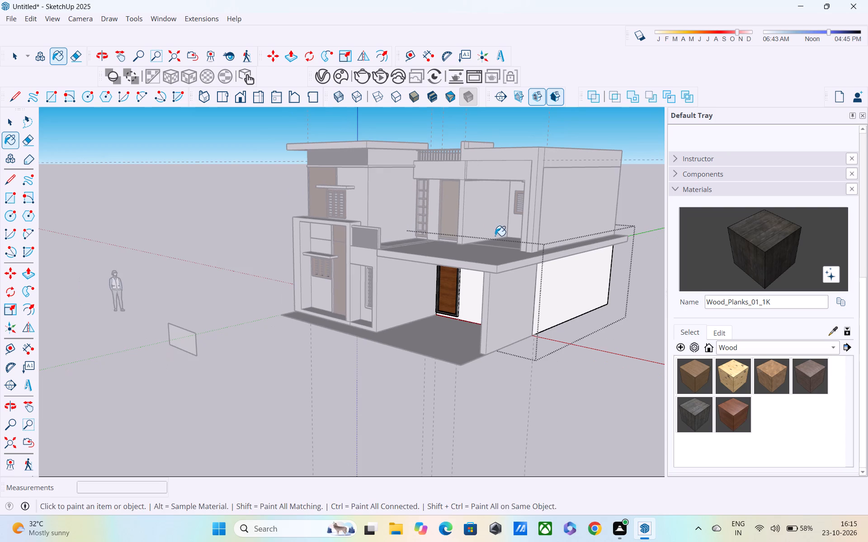
{"action": "middle_click_drag", "start_coordinate": [498, 237], "coordinate": [571, 195]}
{"action": "middle_click_drag", "start_coordinate": [505, 241], "coordinate": [557, 238]}
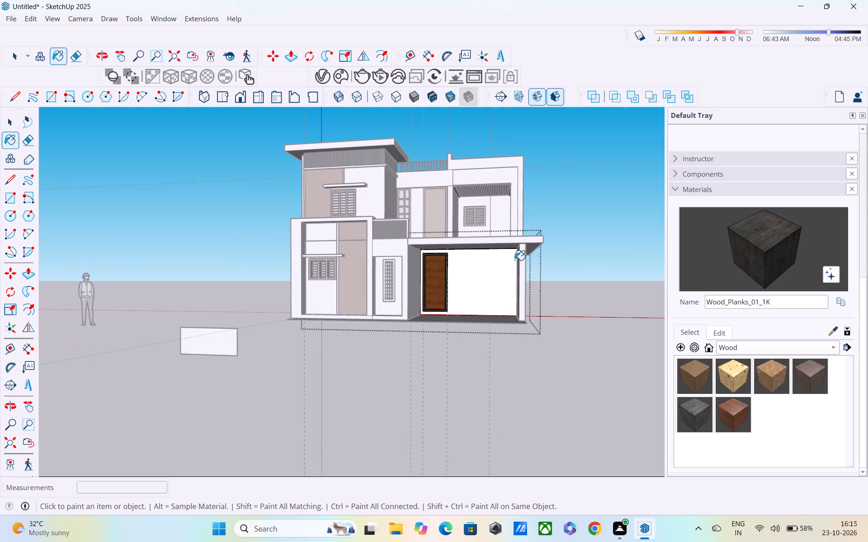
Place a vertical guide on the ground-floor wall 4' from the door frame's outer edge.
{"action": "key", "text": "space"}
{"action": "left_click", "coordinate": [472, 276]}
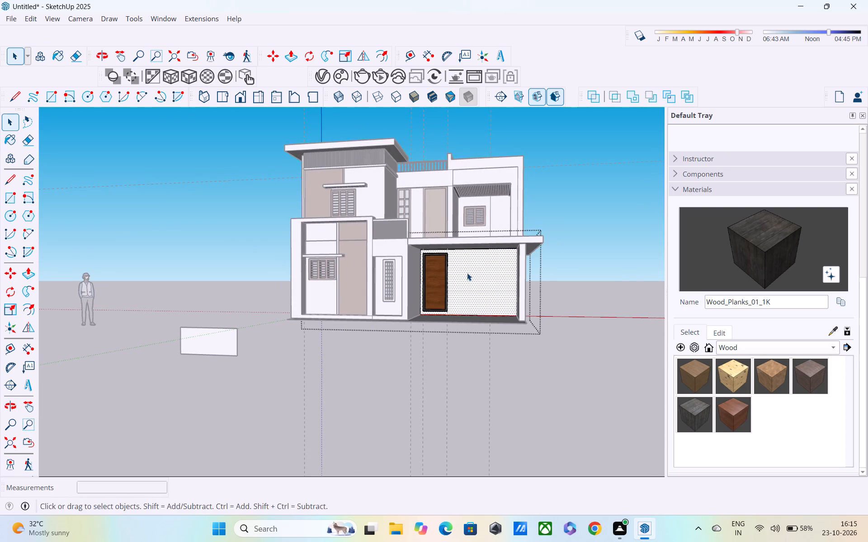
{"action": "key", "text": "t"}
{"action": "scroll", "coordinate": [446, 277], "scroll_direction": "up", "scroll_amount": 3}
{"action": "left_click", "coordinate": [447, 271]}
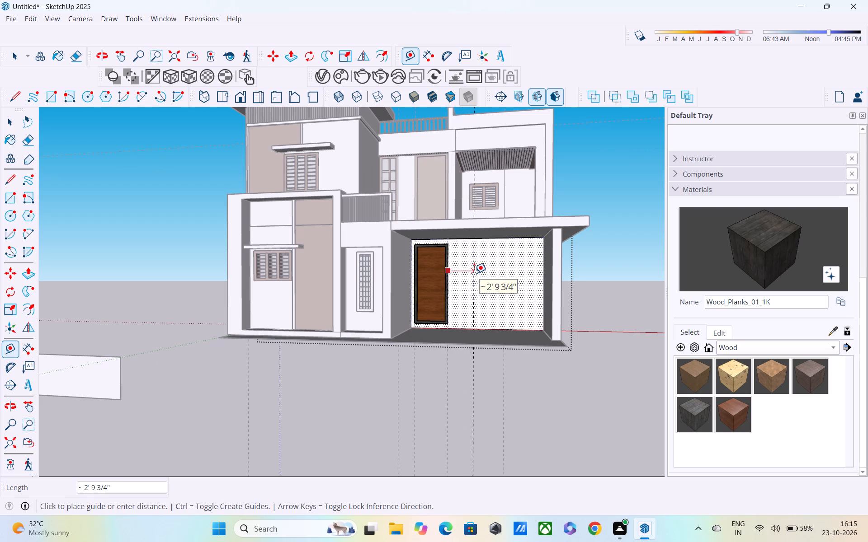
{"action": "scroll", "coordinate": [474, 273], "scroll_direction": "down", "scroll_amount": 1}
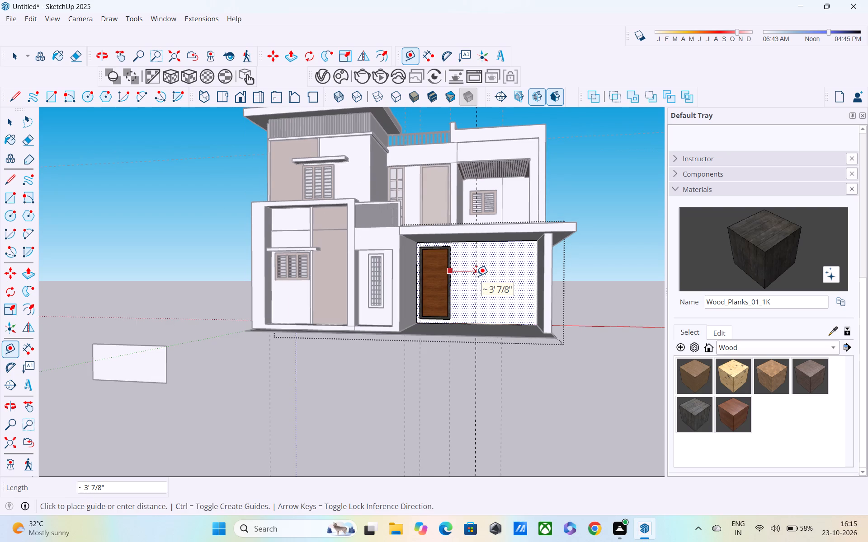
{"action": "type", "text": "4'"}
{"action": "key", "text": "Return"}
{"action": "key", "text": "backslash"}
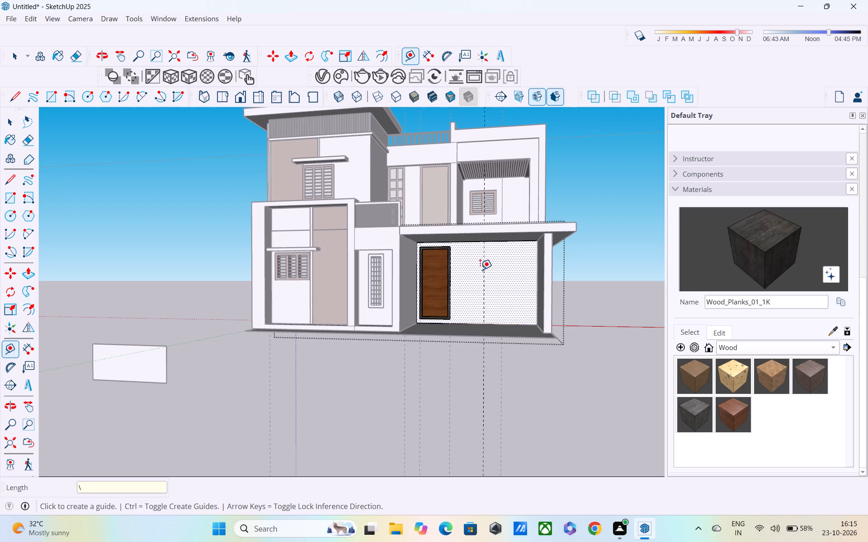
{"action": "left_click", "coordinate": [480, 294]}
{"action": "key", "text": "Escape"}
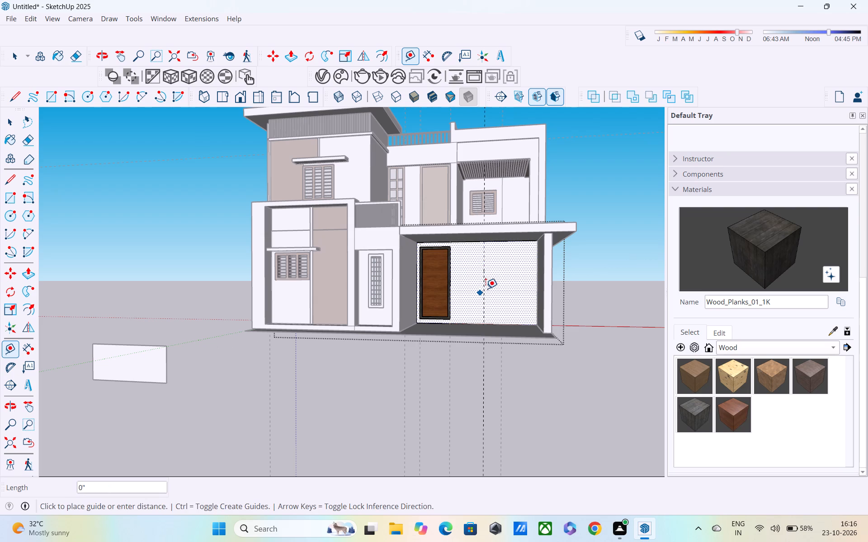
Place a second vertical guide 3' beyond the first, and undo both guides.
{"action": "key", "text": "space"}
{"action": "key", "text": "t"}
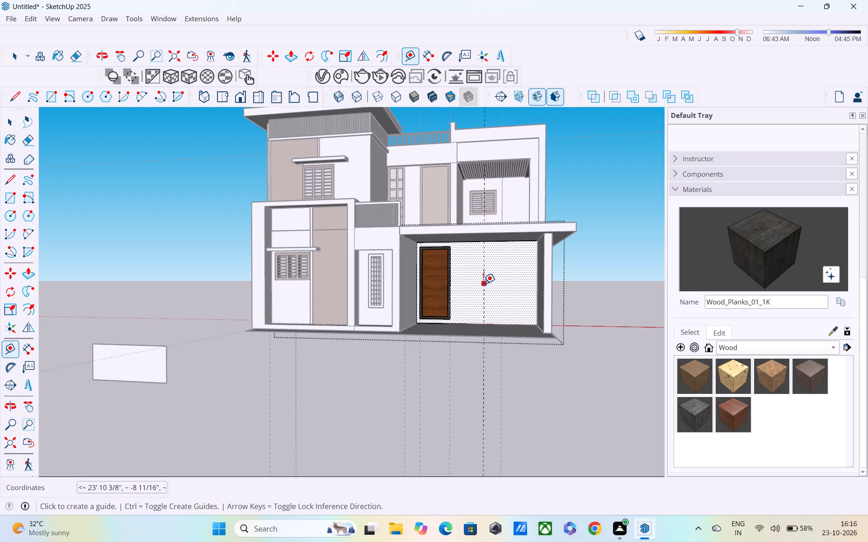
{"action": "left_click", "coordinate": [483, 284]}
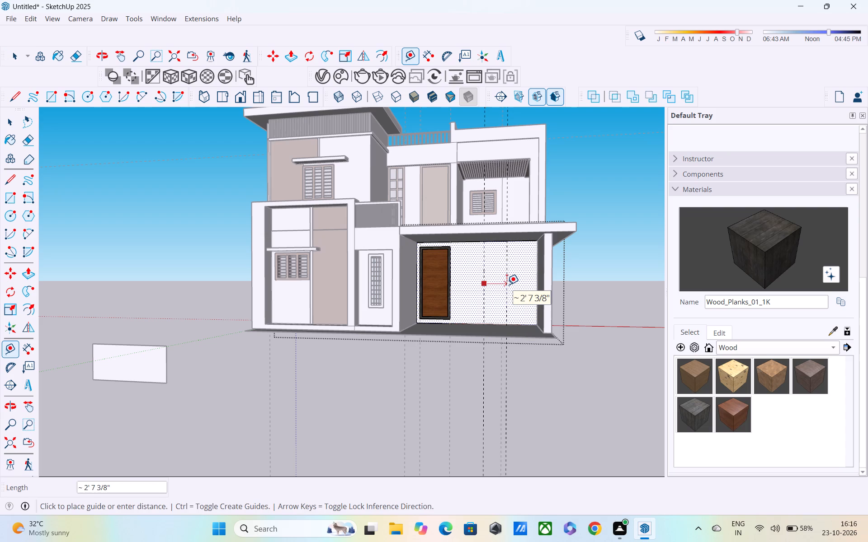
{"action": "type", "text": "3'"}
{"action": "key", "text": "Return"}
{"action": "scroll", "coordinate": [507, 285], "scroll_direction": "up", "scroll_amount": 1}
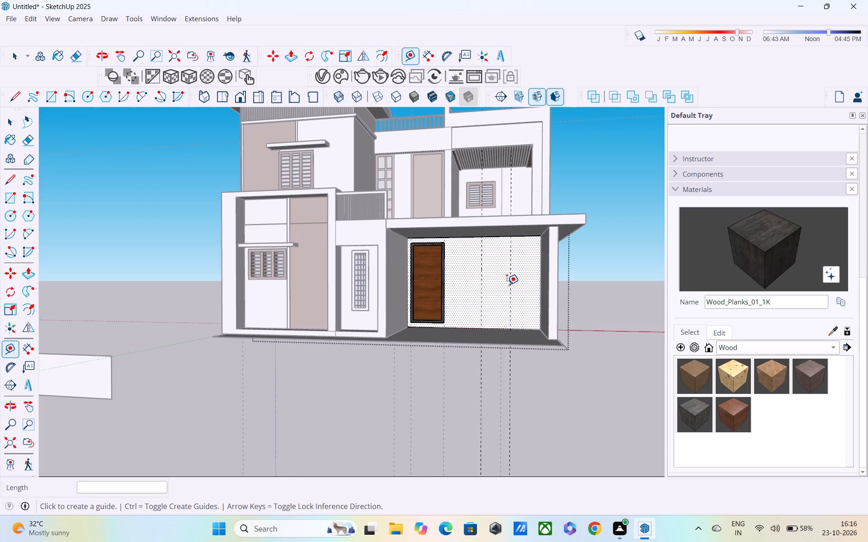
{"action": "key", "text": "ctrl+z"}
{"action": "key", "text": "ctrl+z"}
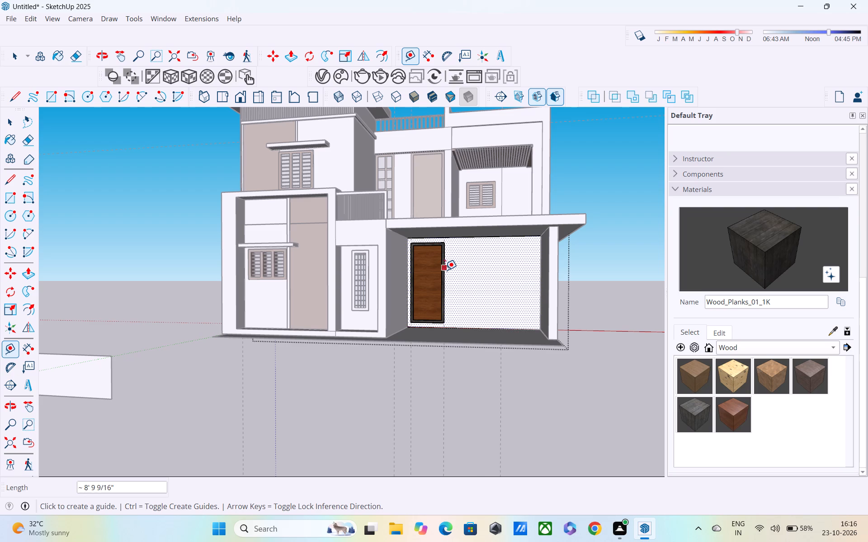
Place vertical guides on the ground-floor wall 3' from the door frame's outer edge and 4' beyond that guide.
{"action": "left_click", "coordinate": [445, 270]}
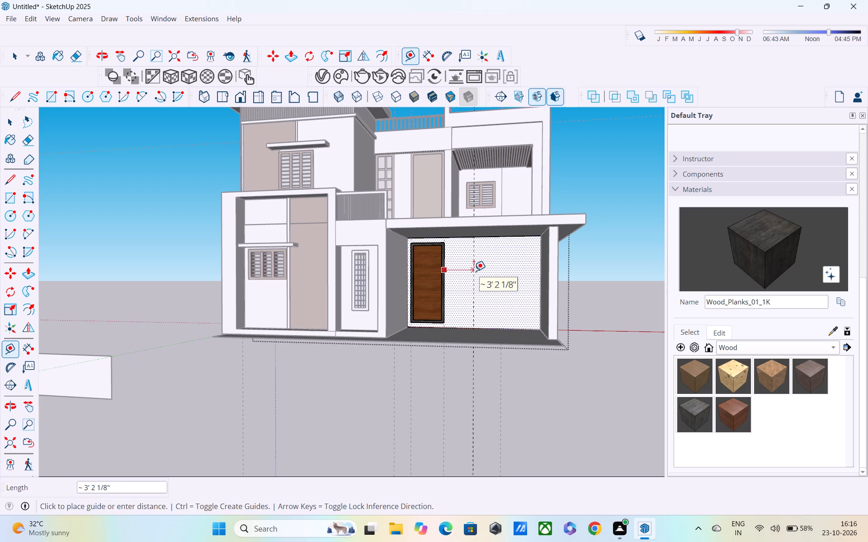
{"action": "type", "text": "3'"}
{"action": "key", "text": "Return"}
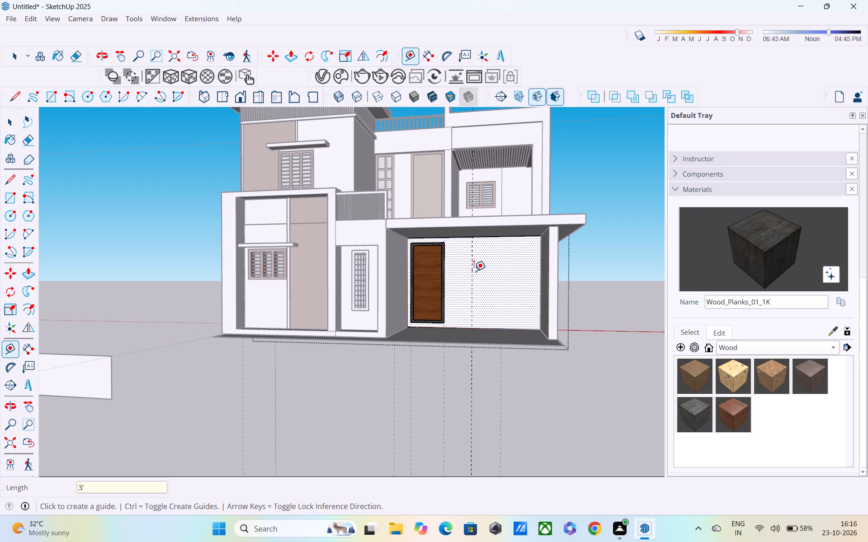
{"action": "left_click", "coordinate": [474, 265]}
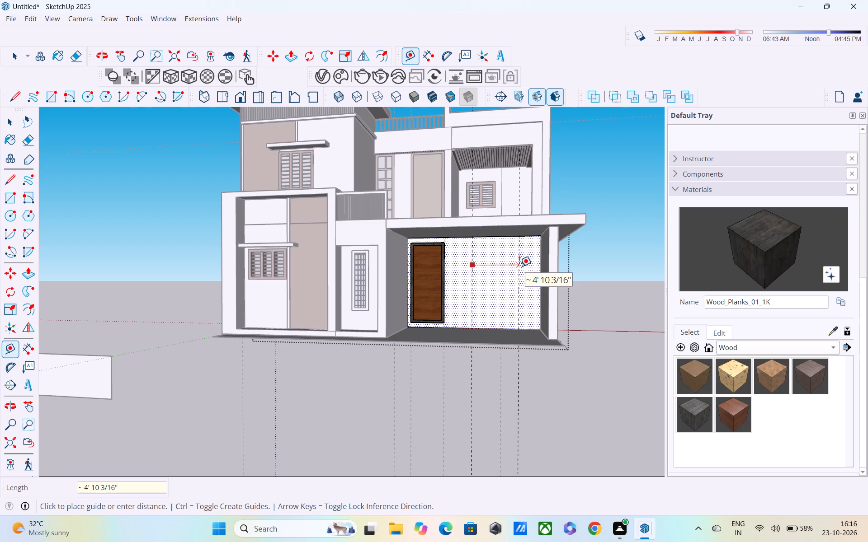
{"action": "type", "text": "4'"}
{"action": "key", "text": "Return"}
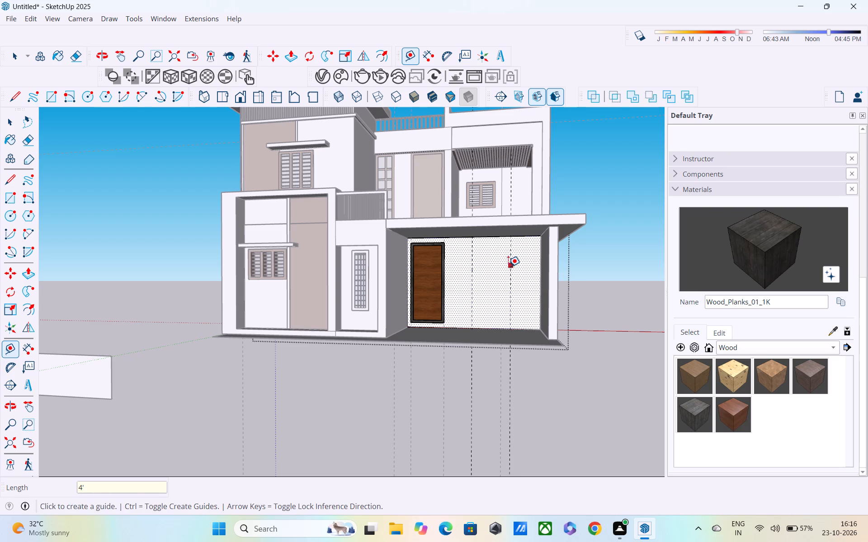
Draw a 4' wide window rectangle between the two vertical guides on the ground-floor wall beside the door.
{"action": "key", "text": "r"}
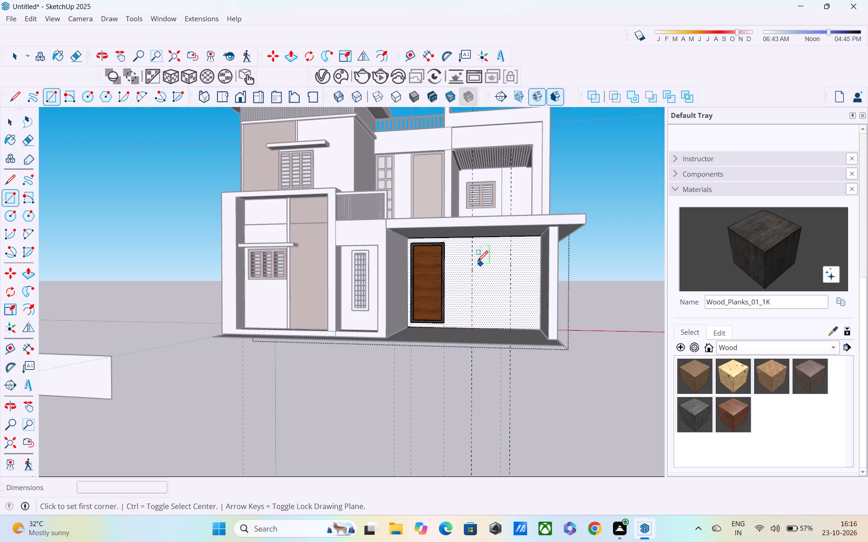
{"action": "left_click", "coordinate": [471, 243]}
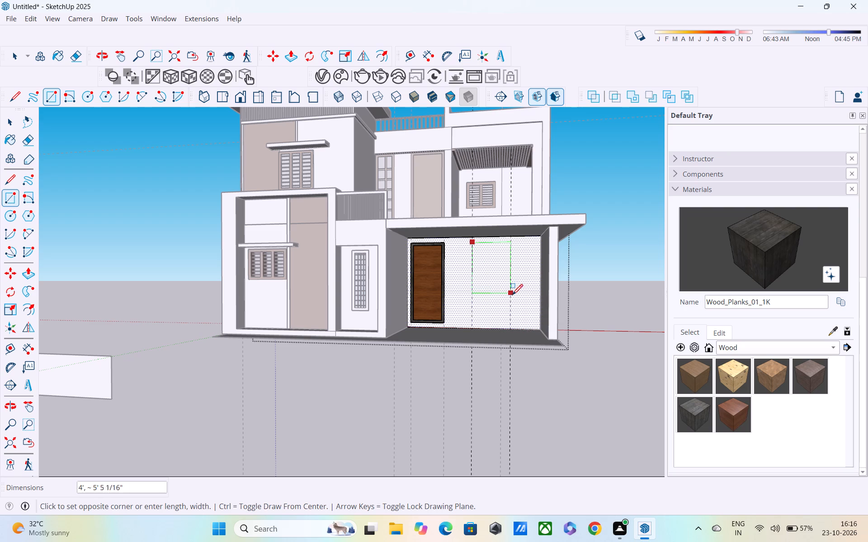
{"action": "left_click", "coordinate": [512, 309]}
{"action": "middle_click_drag", "start_coordinate": [514, 304], "coordinate": [518, 280]}
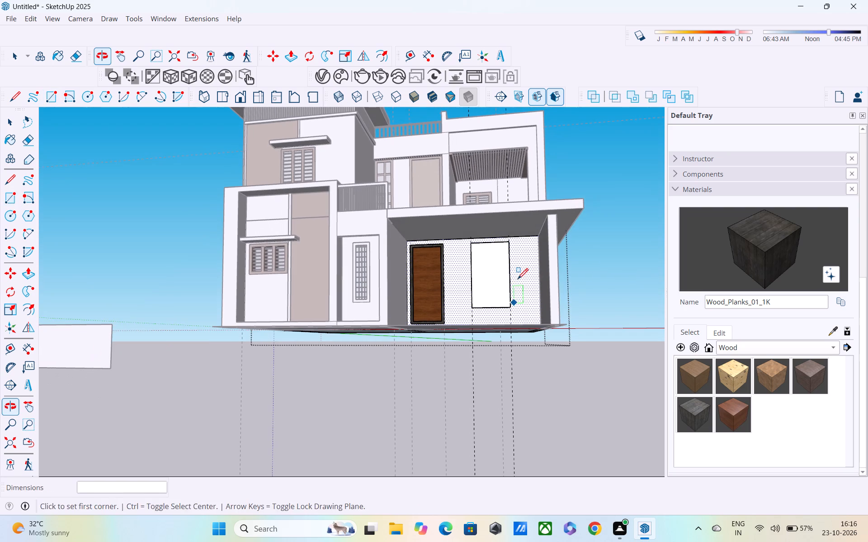
{"action": "key", "text": "space"}
{"action": "middle_click_drag", "start_coordinate": [510, 281], "coordinate": [502, 311]}
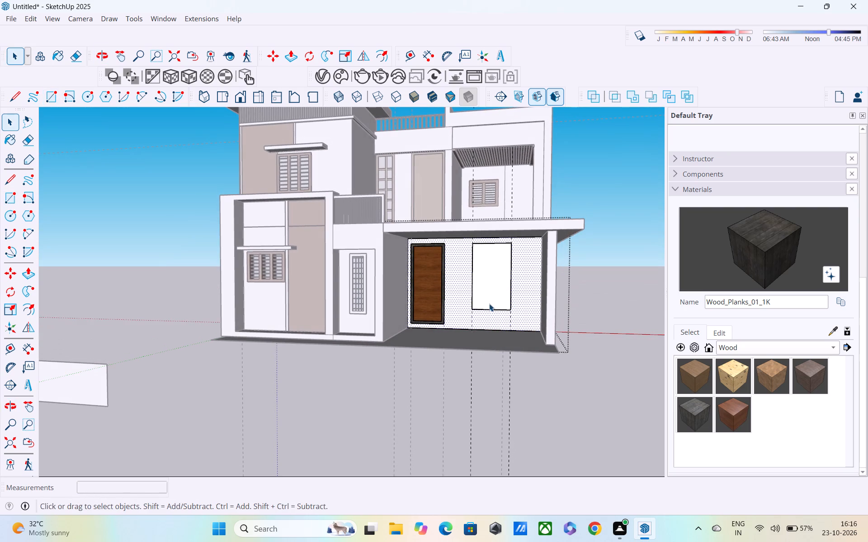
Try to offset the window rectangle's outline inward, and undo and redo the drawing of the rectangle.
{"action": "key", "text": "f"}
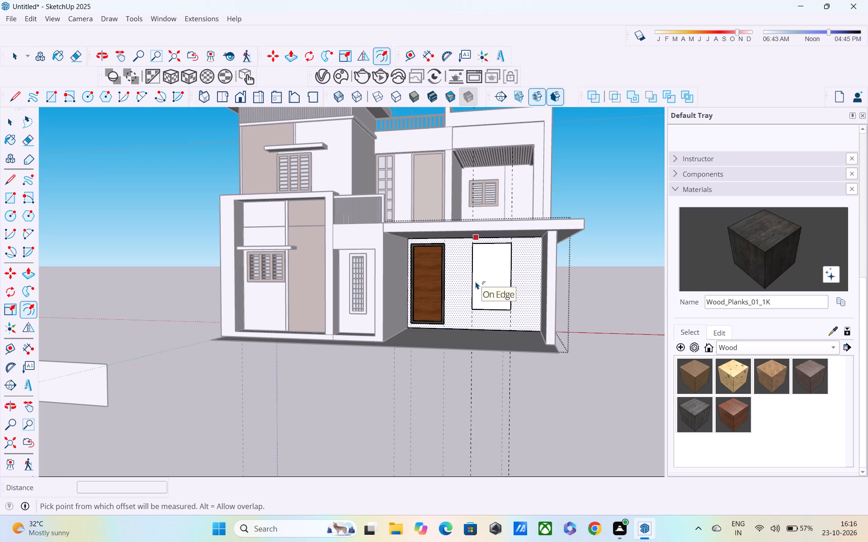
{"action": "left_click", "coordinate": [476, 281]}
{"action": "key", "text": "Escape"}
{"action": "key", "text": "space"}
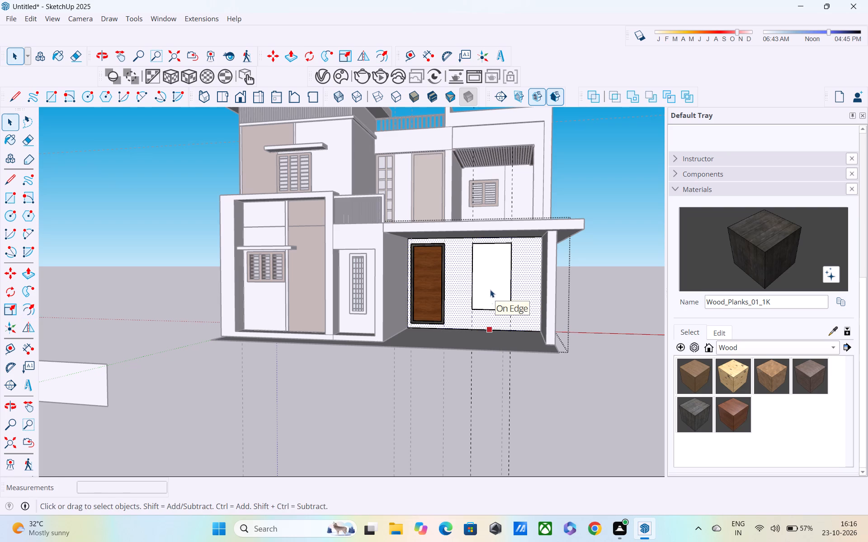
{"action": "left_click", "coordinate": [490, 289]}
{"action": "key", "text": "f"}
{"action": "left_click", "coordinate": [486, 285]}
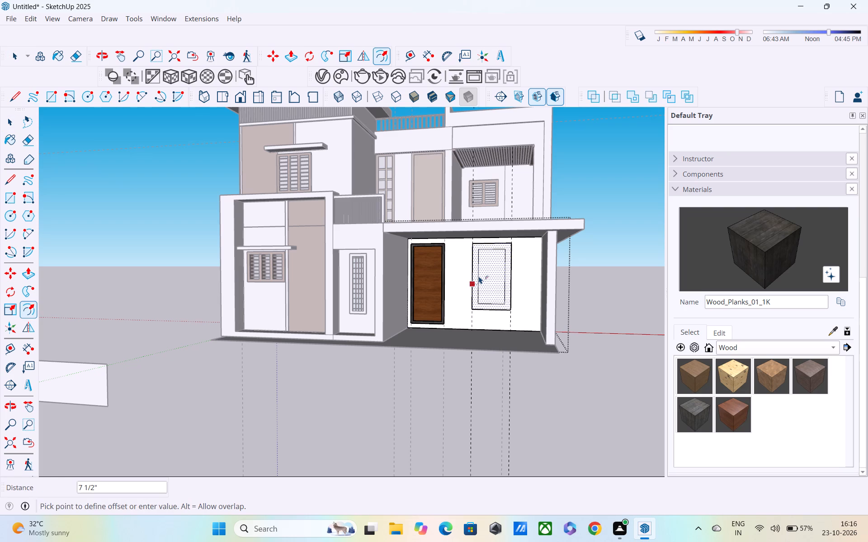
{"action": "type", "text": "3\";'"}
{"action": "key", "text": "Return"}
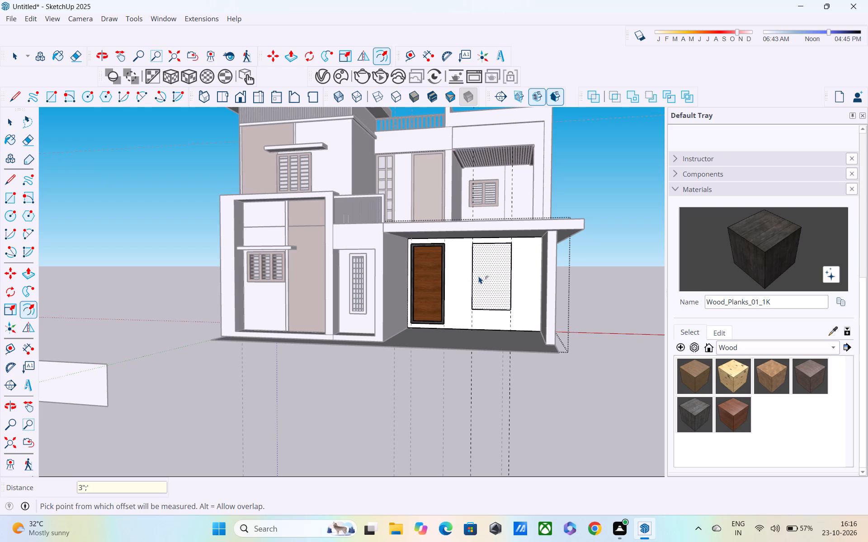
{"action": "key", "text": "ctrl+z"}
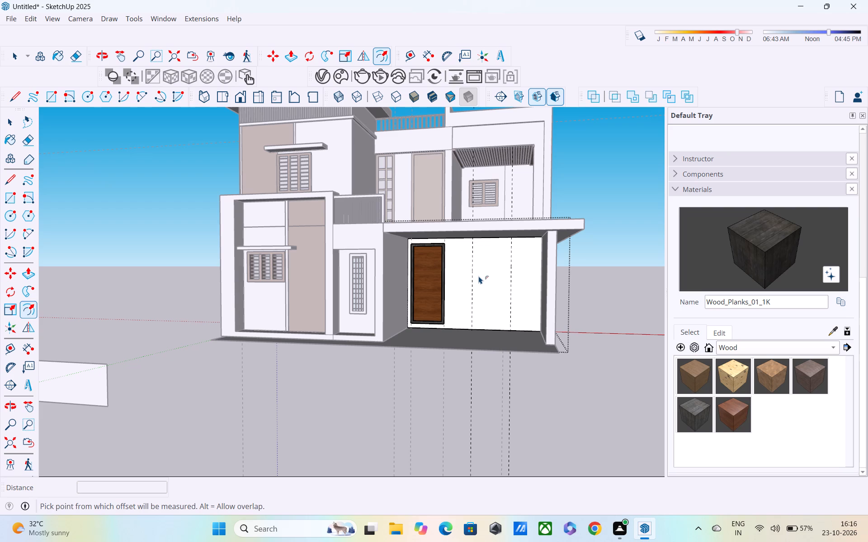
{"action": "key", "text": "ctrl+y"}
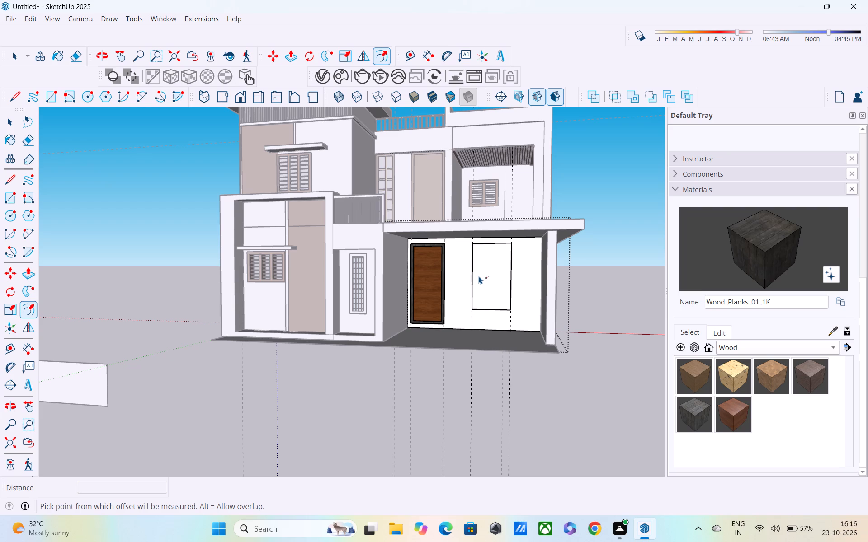
Offset the window rectangle's outline inward by 3" to form the frame border.
{"action": "key", "text": "space"}
{"action": "left_click", "coordinate": [491, 279]}
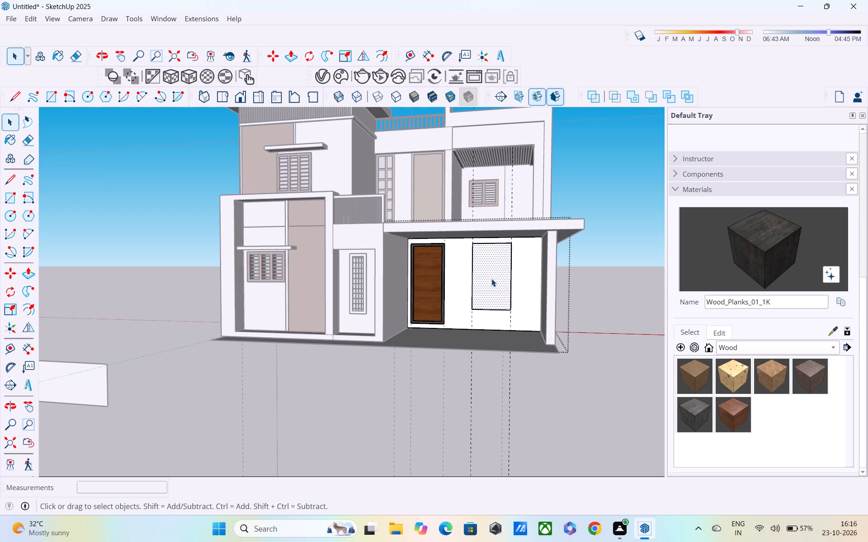
{"action": "key", "text": "f"}
{"action": "left_click", "coordinate": [492, 279]}
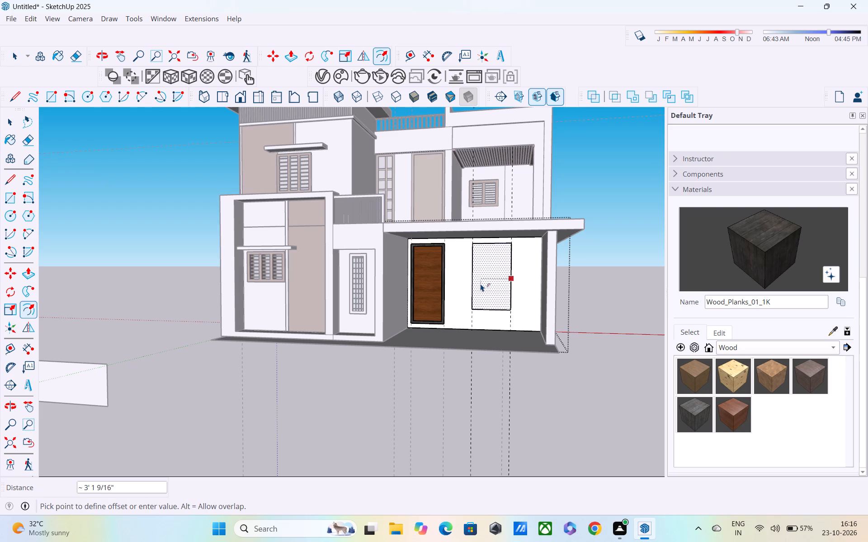
{"action": "key", "text": "Escape"}
{"action": "key", "text": "f"}
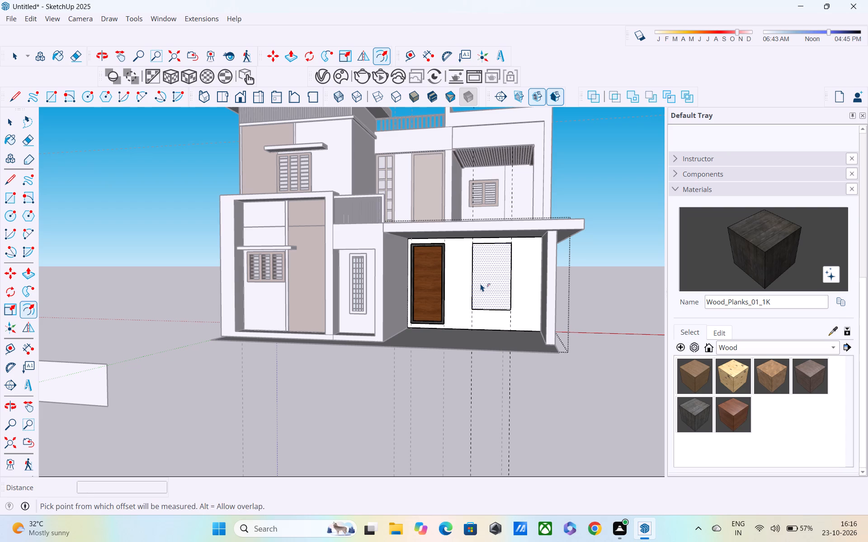
{"action": "left_click", "coordinate": [480, 276]}
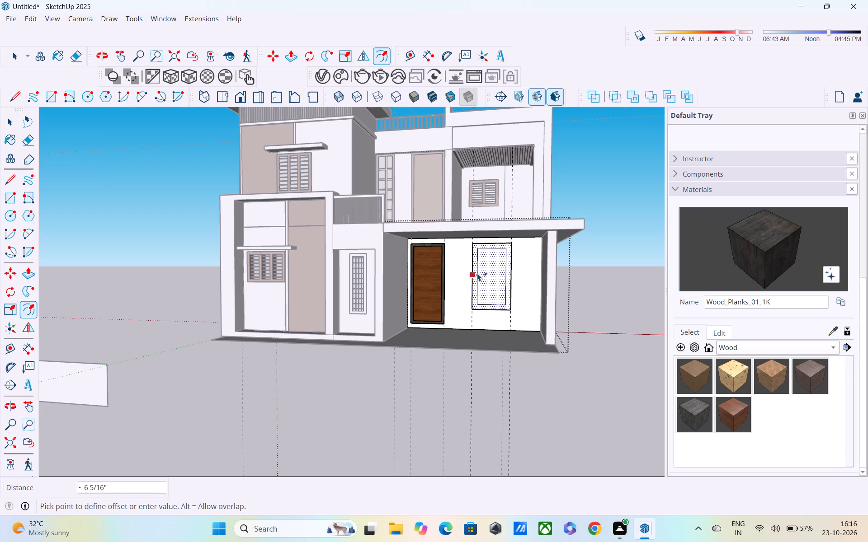
{"action": "type", "text": "3\""}
{"action": "key", "text": "Return"}
Copy the inner outline's door-side vertical edge across to the opposite inner edge and divide the span into 3 equal parts.
{"action": "scroll", "coordinate": [485, 270], "scroll_direction": "up", "scroll_amount": 1}
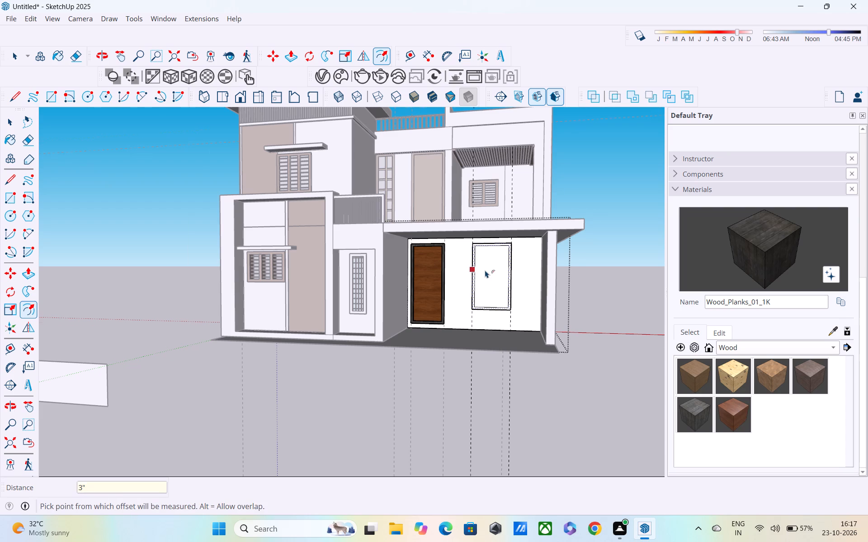
{"action": "scroll", "coordinate": [485, 270], "scroll_direction": "up", "scroll_amount": 1}
{"action": "middle_click_drag", "start_coordinate": [485, 270], "coordinate": [443, 271]}
{"action": "scroll", "coordinate": [470, 258], "scroll_direction": "up", "scroll_amount": 8}
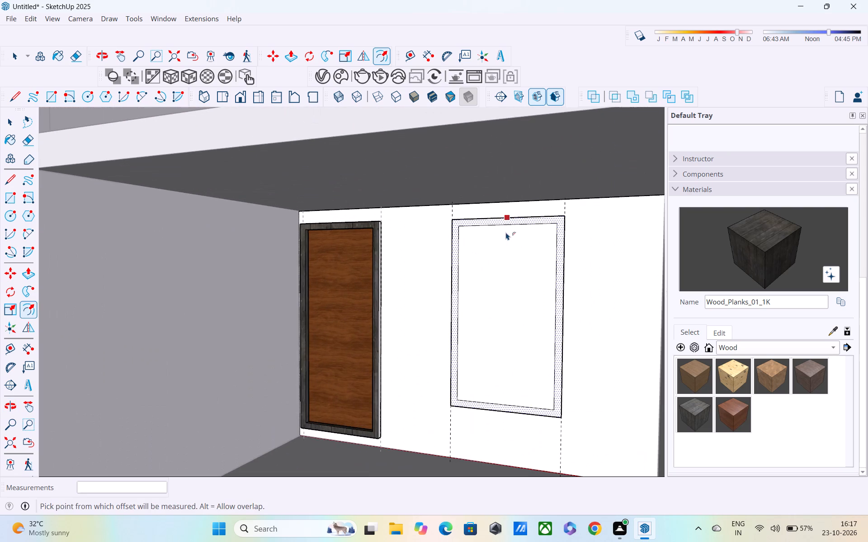
{"action": "key", "text": "l"}
{"action": "scroll", "coordinate": [503, 228], "scroll_direction": "up", "scroll_amount": 2}
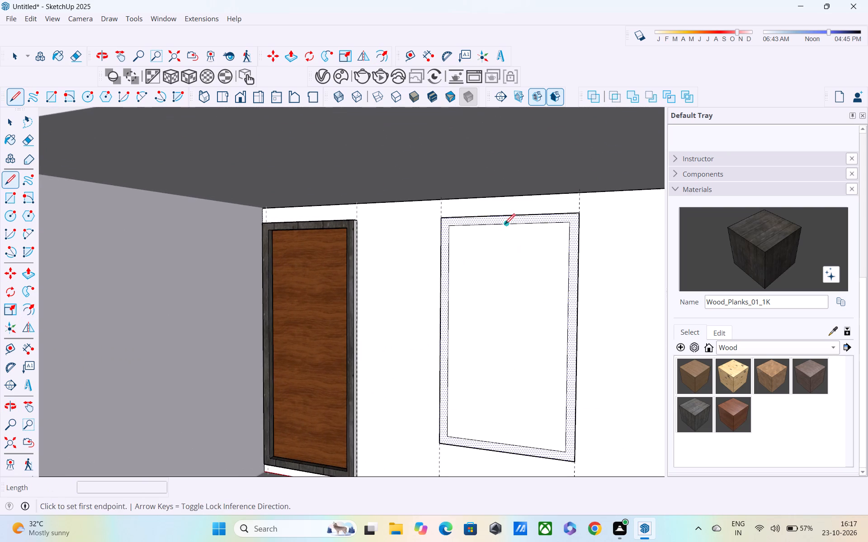
{"action": "key", "text": "space"}
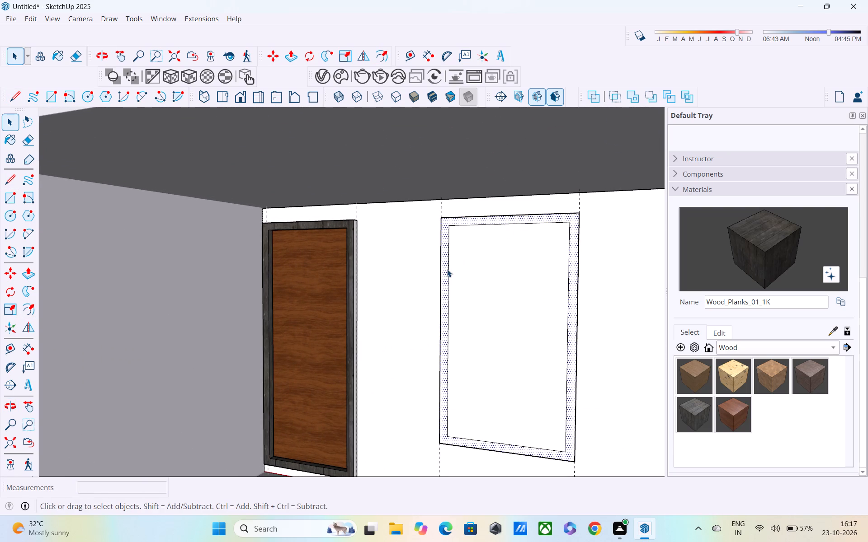
{"action": "left_click", "coordinate": [447, 269]}
{"action": "left_click", "coordinate": [448, 276]}
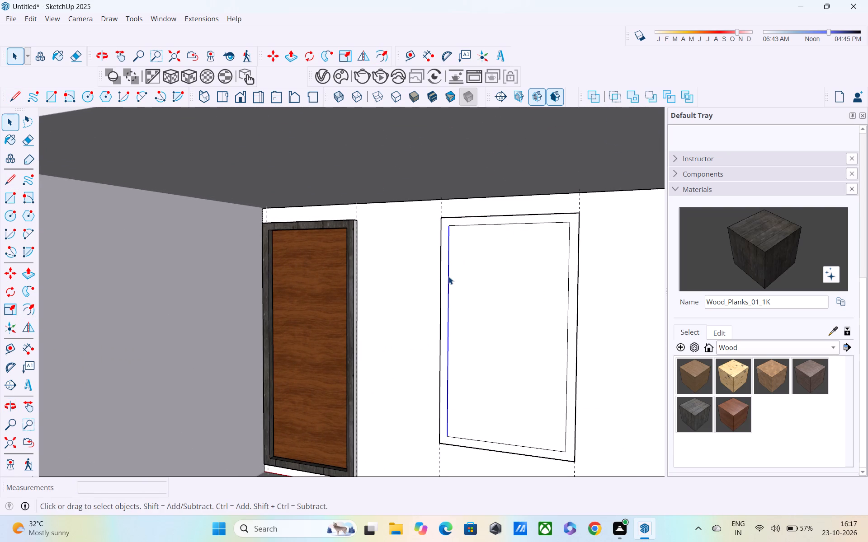
{"action": "key", "text": "comma"}
{"action": "key", "text": "m"}
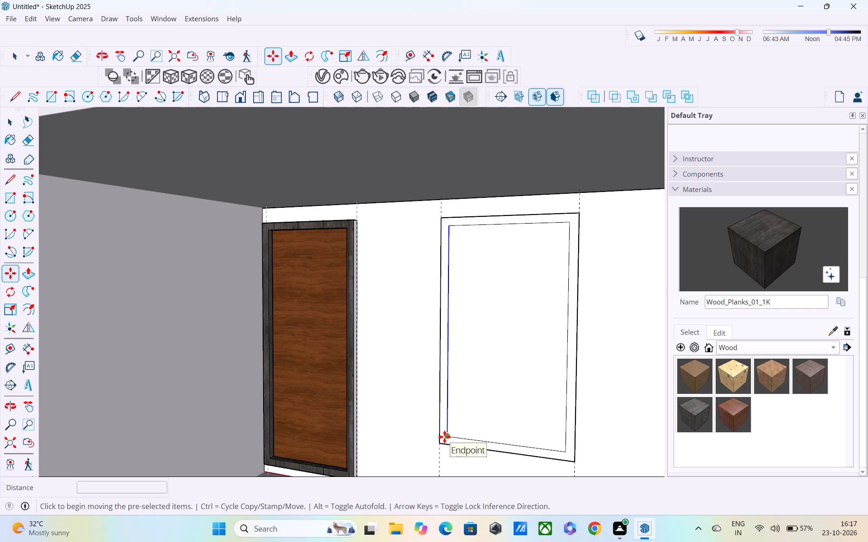
{"action": "left_click", "coordinate": [447, 437]}
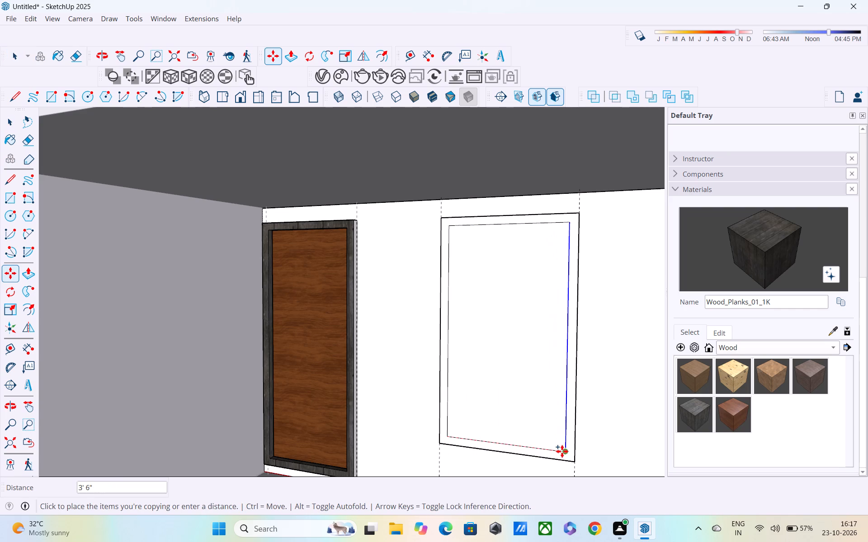
{"action": "left_click", "coordinate": [562, 451]}
{"action": "key", "text": "slash"}
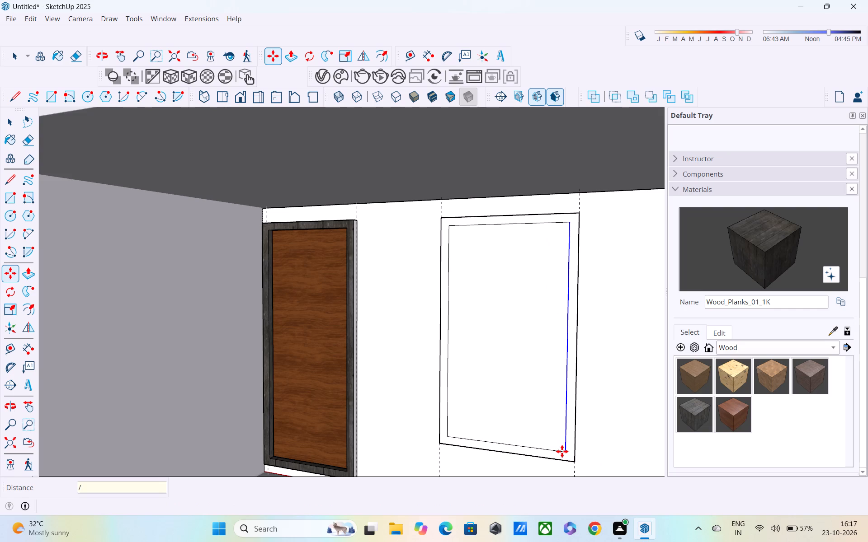
{"action": "key", "text": "3"}
{"action": "key", "text": "Return"}
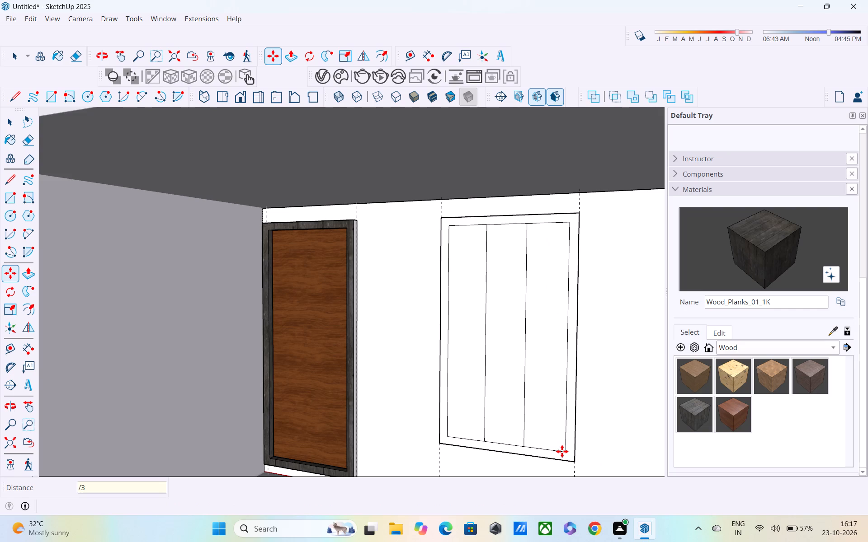
Copy the divider line nearest the door 3" away from the door to give the first mullion its width.
{"action": "middle_click_drag", "start_coordinate": [577, 456], "coordinate": [622, 482]}
{"action": "middle_click_drag", "start_coordinate": [571, 411], "coordinate": [542, 361]}
{"action": "scroll", "coordinate": [537, 360], "scroll_direction": "up", "scroll_amount": 3}
{"action": "key", "text": "space"}
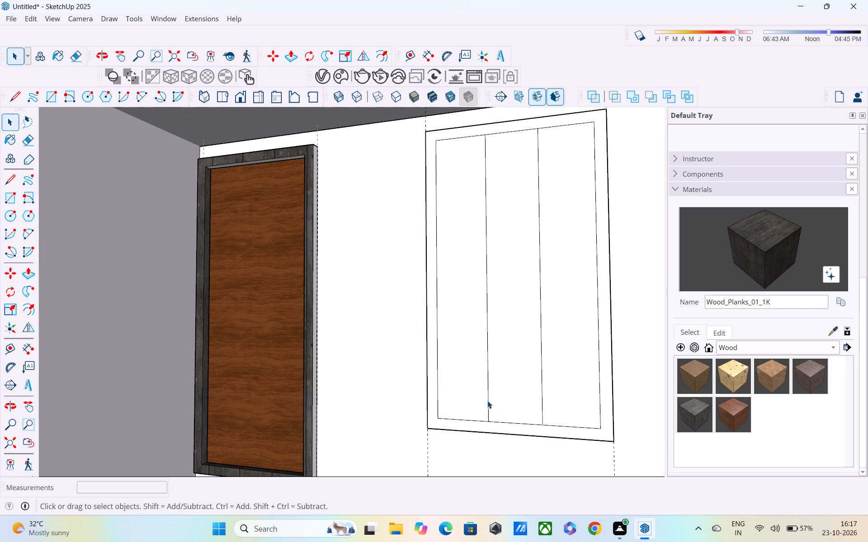
{"action": "left_click", "coordinate": [487, 401]}
{"action": "key", "text": "m"}
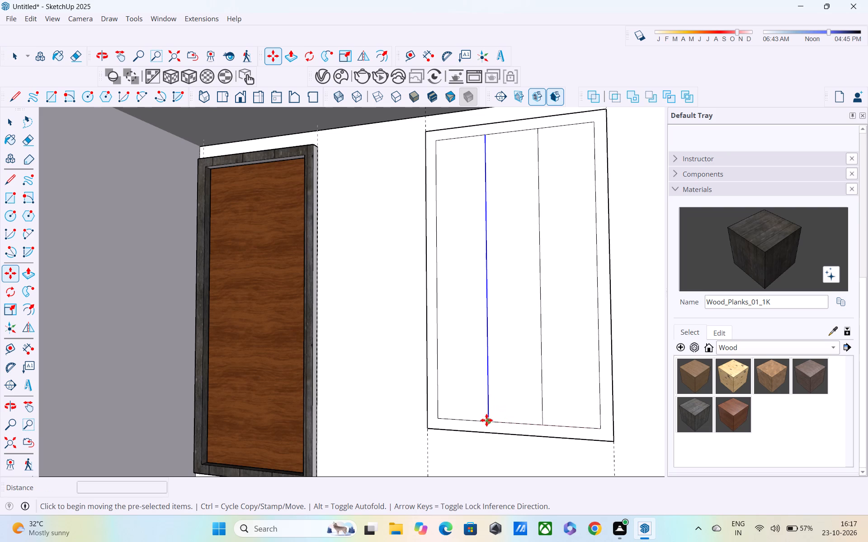
{"action": "left_click", "coordinate": [486, 420]}
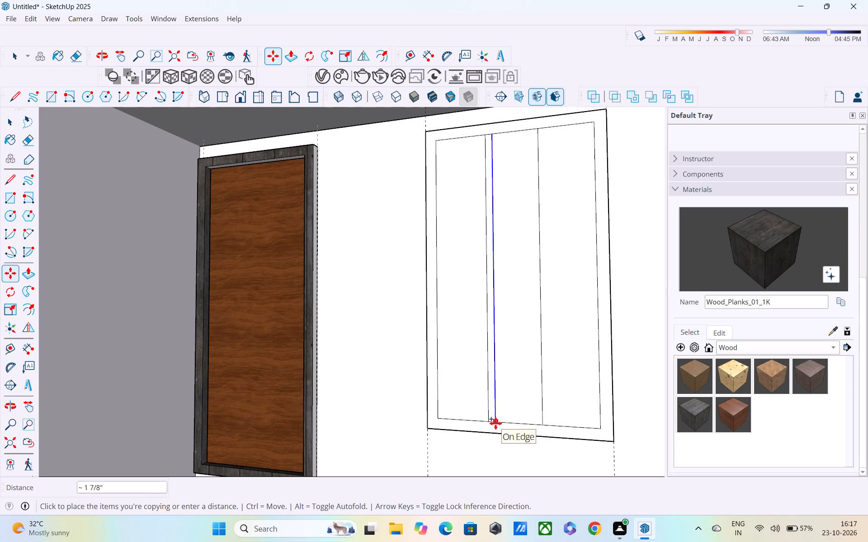
{"action": "type", "text": "3\""}
{"action": "key", "text": "Return"}
{"action": "key", "text": "space"}
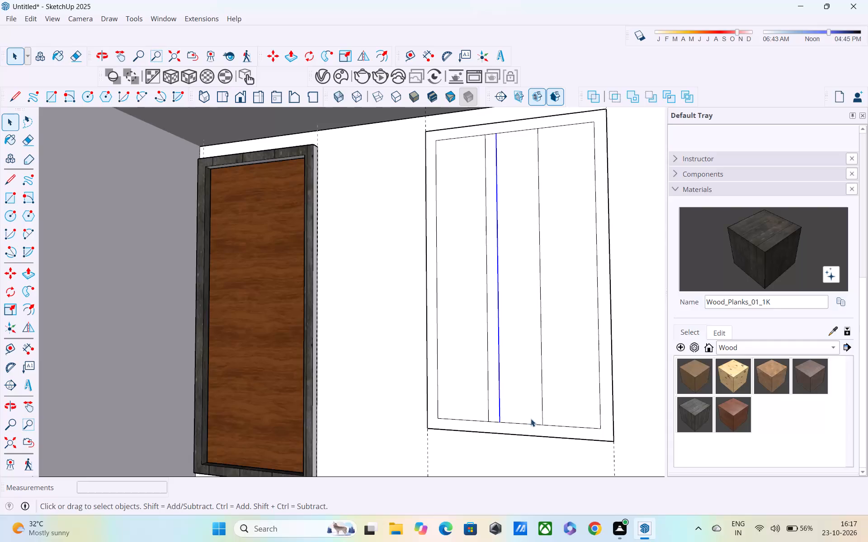
Copy the second divider line 3" away from the door to give the second mullion its width.
{"action": "left_click", "coordinate": [542, 411]}
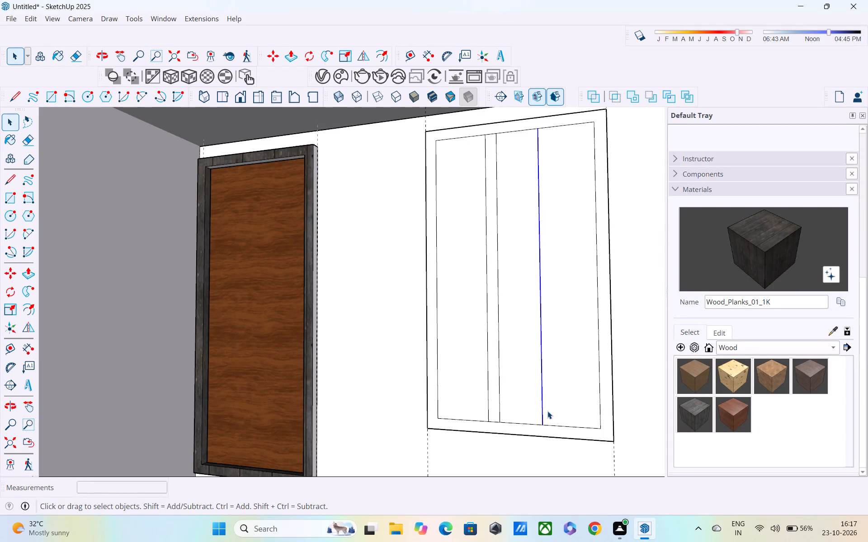
{"action": "key", "text": "m"}
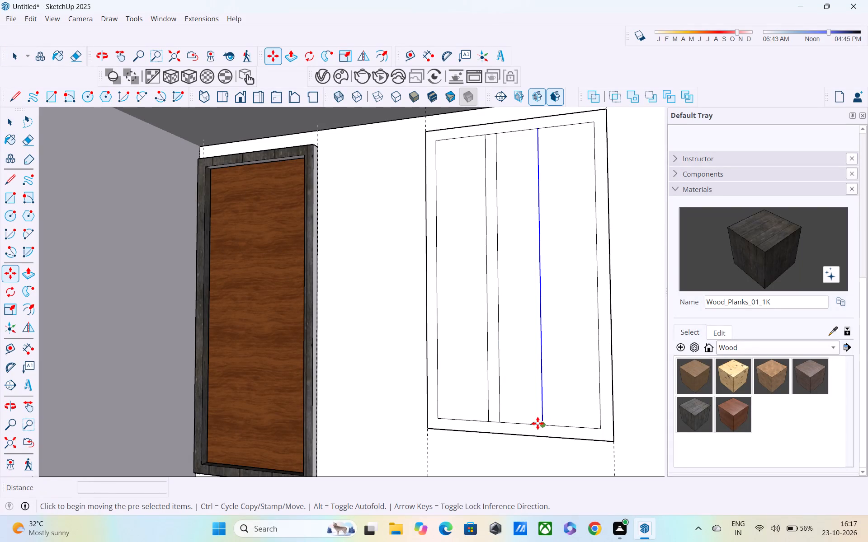
{"action": "left_click", "coordinate": [542, 424]}
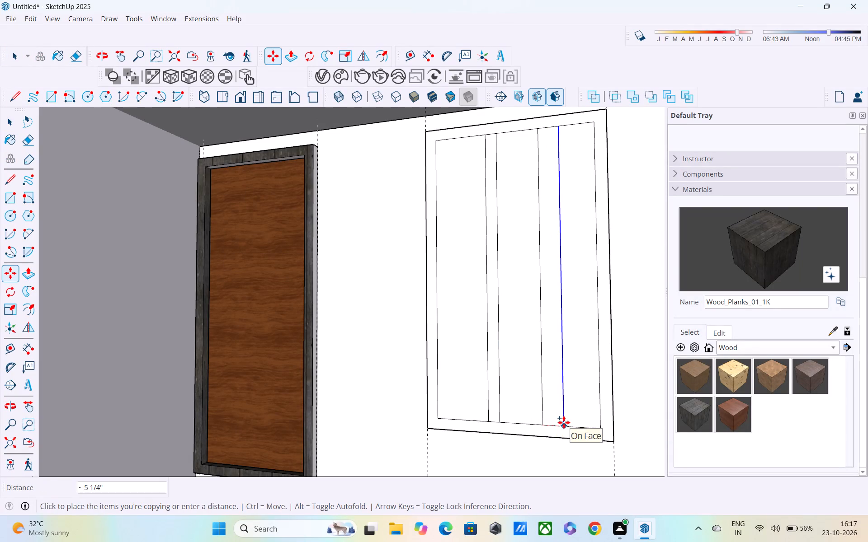
{"action": "key", "text": "3"}
{"action": "key", "text": "shift+quotedbl"}
{"action": "key", "text": "Return"}
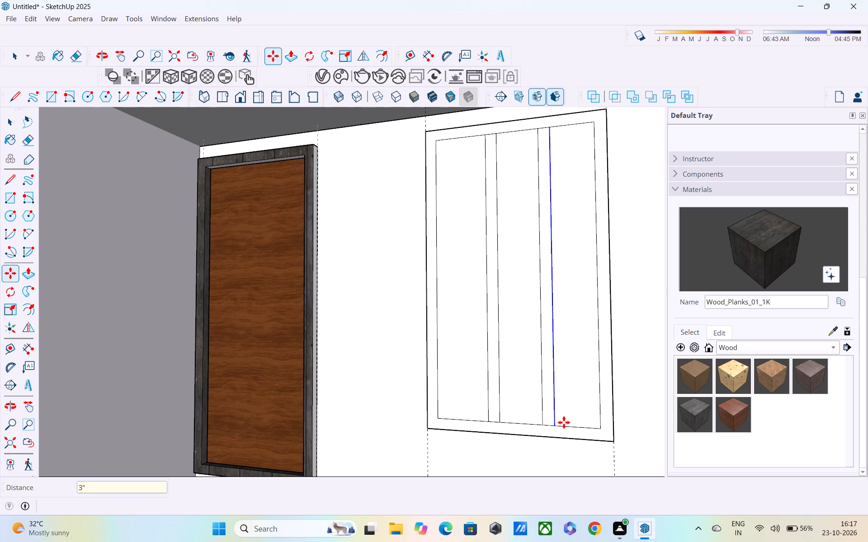
{"action": "key", "text": "space"}
Erase the short inner-outline segments at the top and bottom ends of both mullions so they merge with the frame border.
{"action": "scroll", "coordinate": [564, 422], "scroll_direction": "down", "scroll_amount": 1}
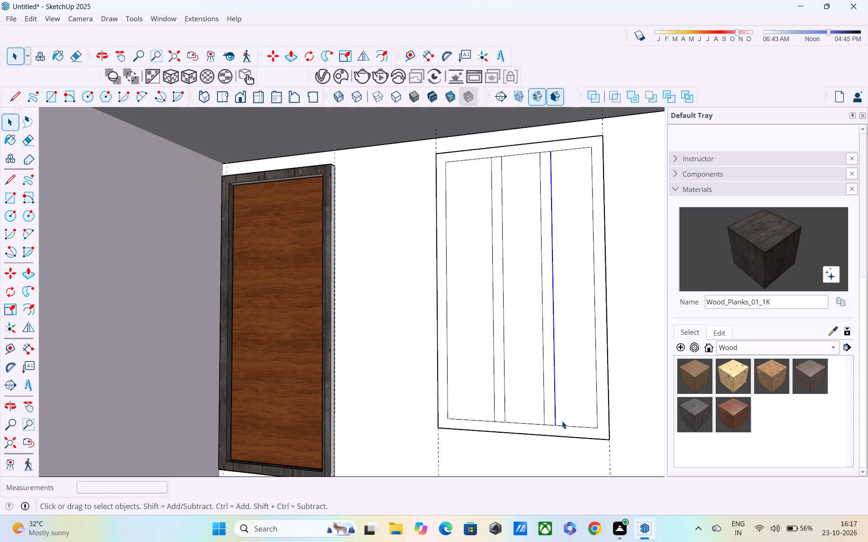
{"action": "key", "text": "e"}
{"action": "scroll", "coordinate": [492, 142], "scroll_direction": "up", "scroll_amount": 5}
{"action": "left_click_drag", "start_coordinate": [497, 154], "coordinate": [498, 156]}
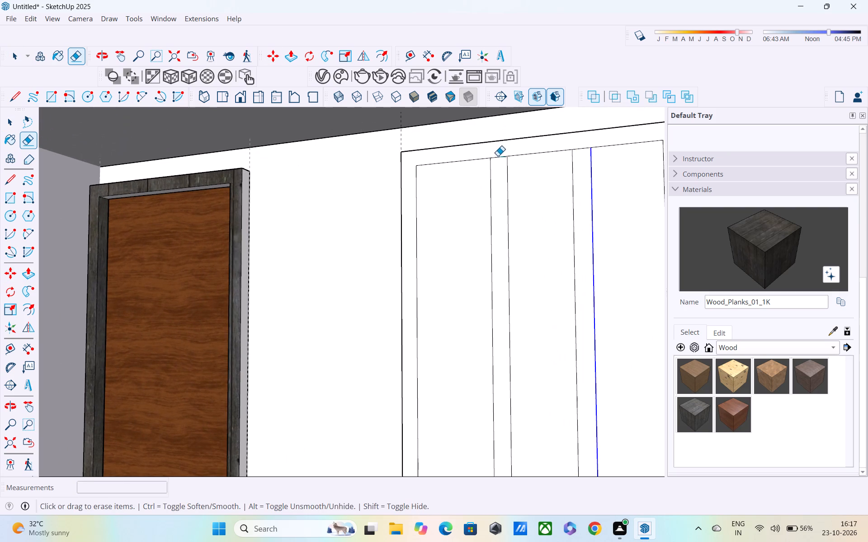
{"action": "left_click_drag", "start_coordinate": [498, 156], "coordinate": [500, 168]}
{"action": "left_click_drag", "start_coordinate": [579, 145], "coordinate": [583, 169]}
{"action": "scroll", "coordinate": [586, 168], "scroll_direction": "down", "scroll_amount": 3}
{"action": "middle_click_drag", "start_coordinate": [586, 168], "coordinate": [479, 173]}
{"action": "scroll", "coordinate": [484, 197], "scroll_direction": "down", "scroll_amount": 1, "text": "shift"}
{"action": "middle_click_drag", "start_coordinate": [485, 198], "coordinate": [494, 96], "text": "shift"}
{"action": "scroll", "coordinate": [495, 417], "scroll_direction": "up", "scroll_amount": 2}
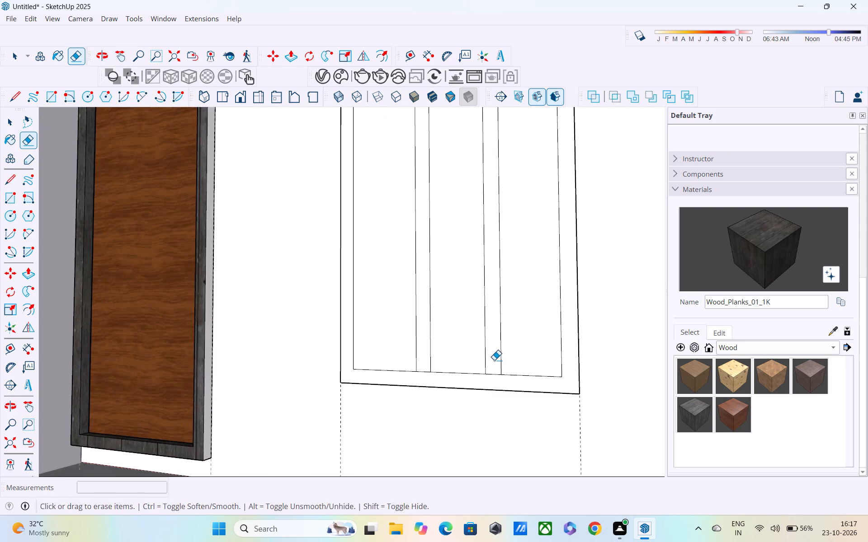
{"action": "scroll", "coordinate": [494, 360], "scroll_direction": "up", "scroll_amount": 3}
{"action": "left_click_drag", "start_coordinate": [494, 364], "coordinate": [494, 388]}
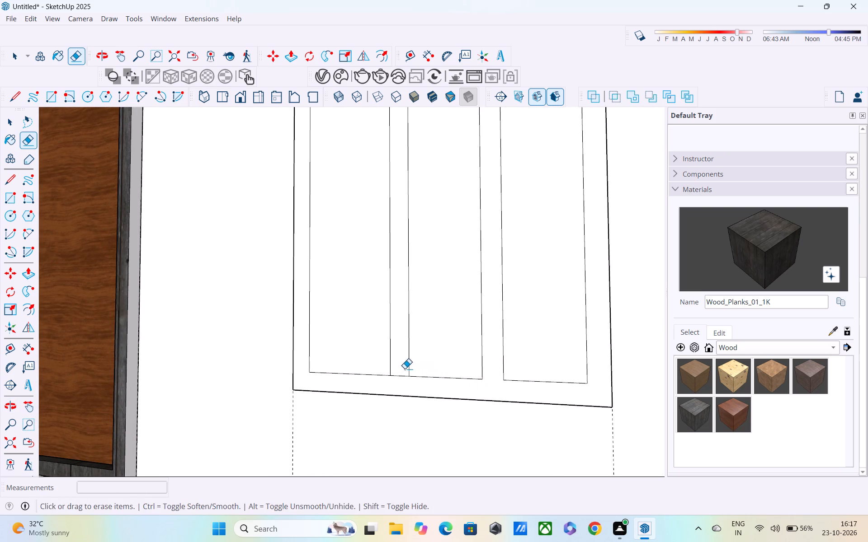
{"action": "left_click_drag", "start_coordinate": [404, 368], "coordinate": [407, 384]}
Erase the two vertical guide lines at the window's lower corners.
{"action": "left_click_drag", "start_coordinate": [287, 408], "coordinate": [298, 417]}
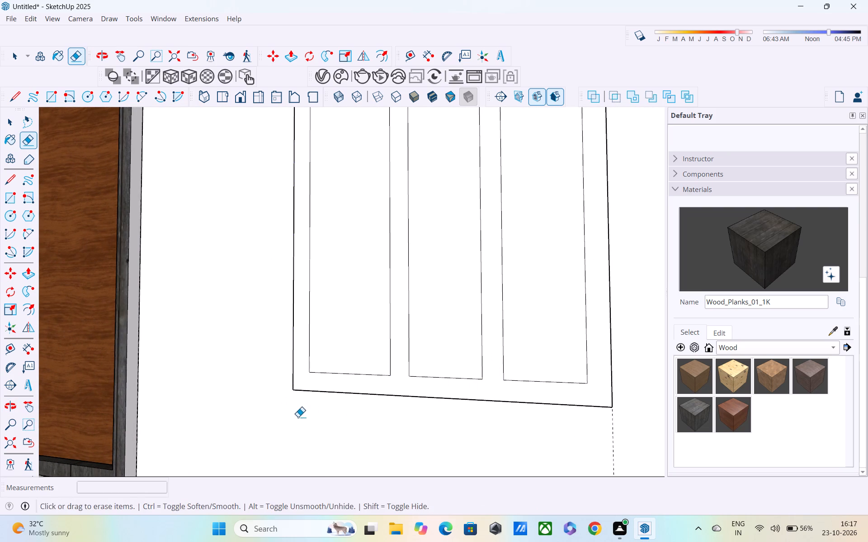
{"action": "left_click_drag", "start_coordinate": [587, 430], "coordinate": [621, 434]}
Push/Pull the merged window frame and mullion face outward by 3".
{"action": "scroll", "coordinate": [621, 429], "scroll_direction": "down", "scroll_amount": 4}
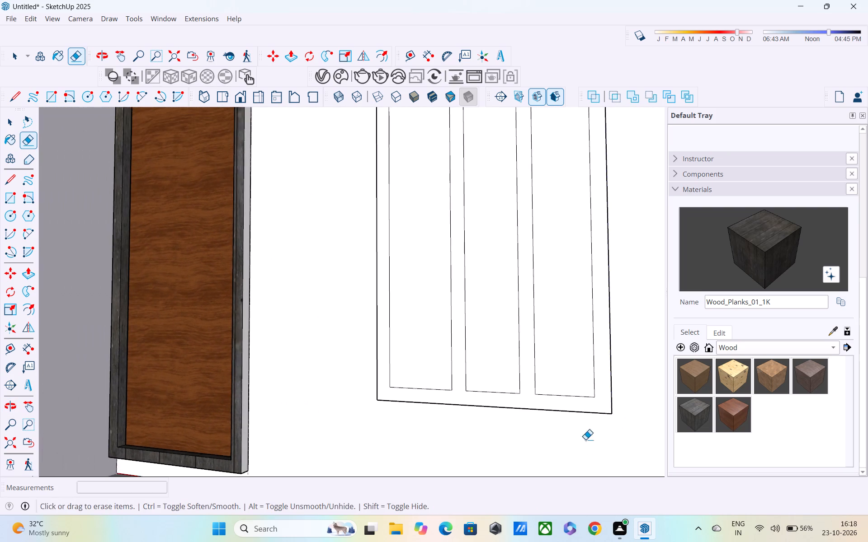
{"action": "middle_click_drag", "start_coordinate": [585, 452], "coordinate": [585, 463]}
{"action": "key", "text": "space"}
{"action": "key", "text": "p"}
{"action": "scroll", "coordinate": [548, 415], "scroll_direction": "up", "scroll_amount": 2}
{"action": "left_click", "coordinate": [547, 414]}
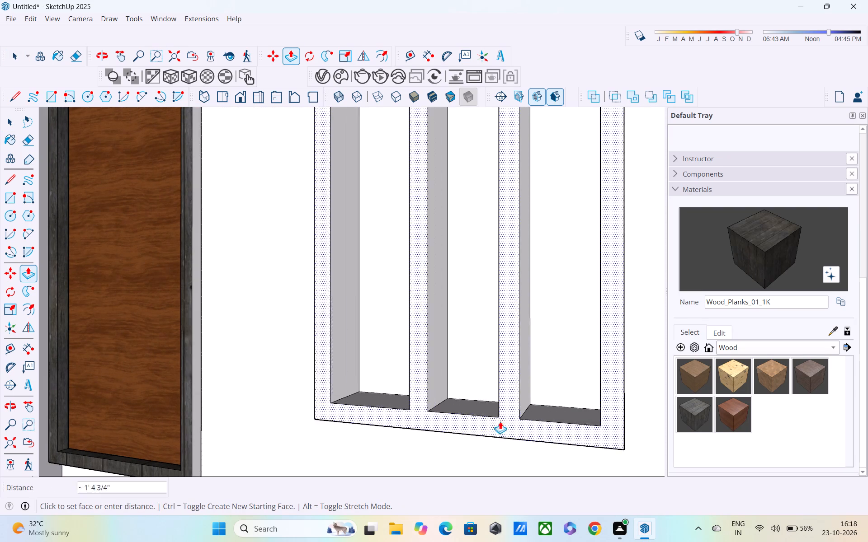
{"action": "scroll", "coordinate": [246, 354], "scroll_direction": "down", "scroll_amount": 4}
{"action": "scroll", "coordinate": [317, 346], "scroll_direction": "down", "scroll_amount": 10}
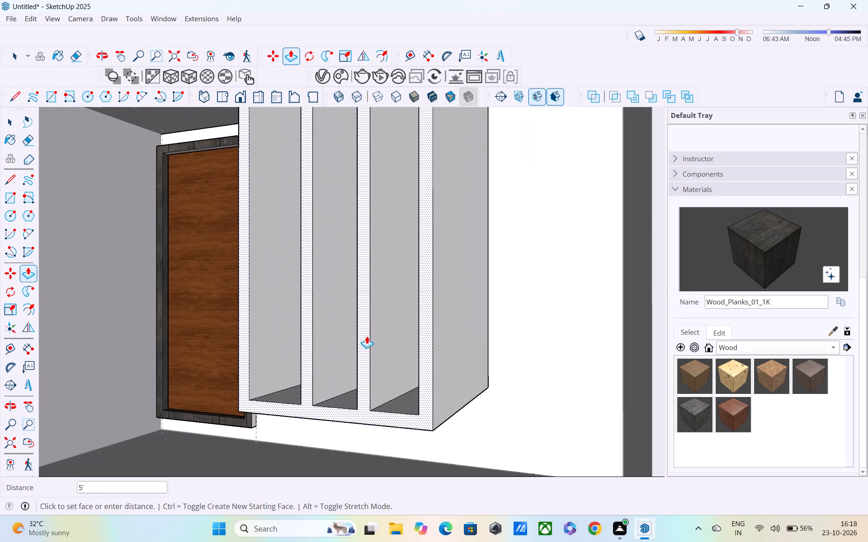
{"action": "scroll", "coordinate": [391, 323], "scroll_direction": "up", "scroll_amount": 1}
{"action": "scroll", "coordinate": [394, 322], "scroll_direction": "down", "scroll_amount": 4}
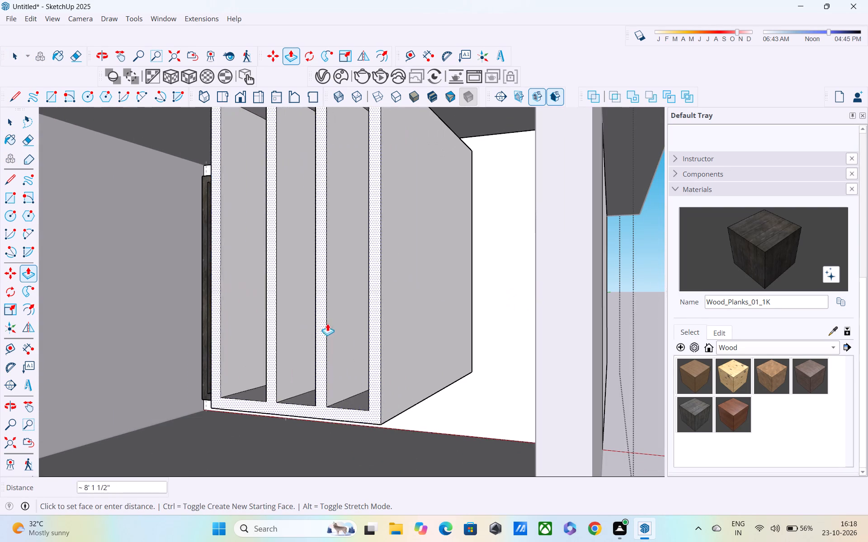
{"action": "middle_click_drag", "start_coordinate": [439, 341], "coordinate": [524, 319]}
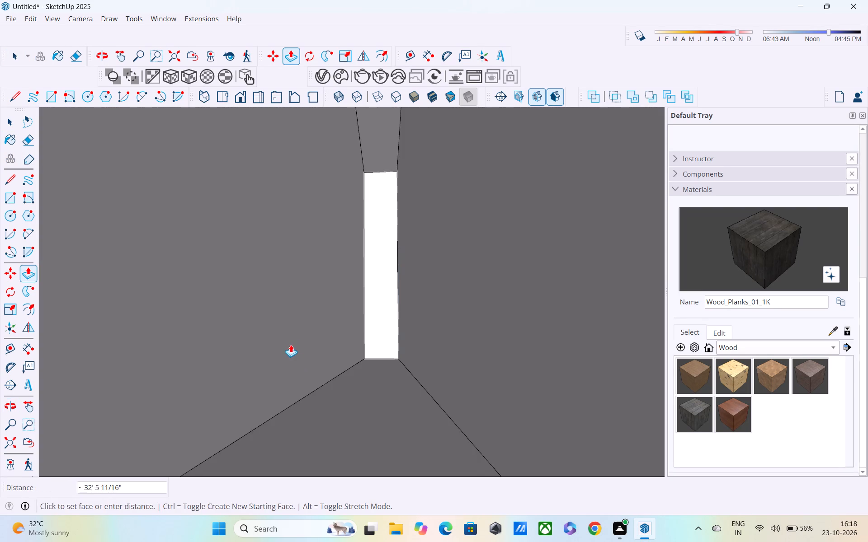
{"action": "scroll", "coordinate": [305, 339], "scroll_direction": "down", "scroll_amount": 4}
{"action": "scroll", "coordinate": [347, 342], "scroll_direction": "down", "scroll_amount": 15}
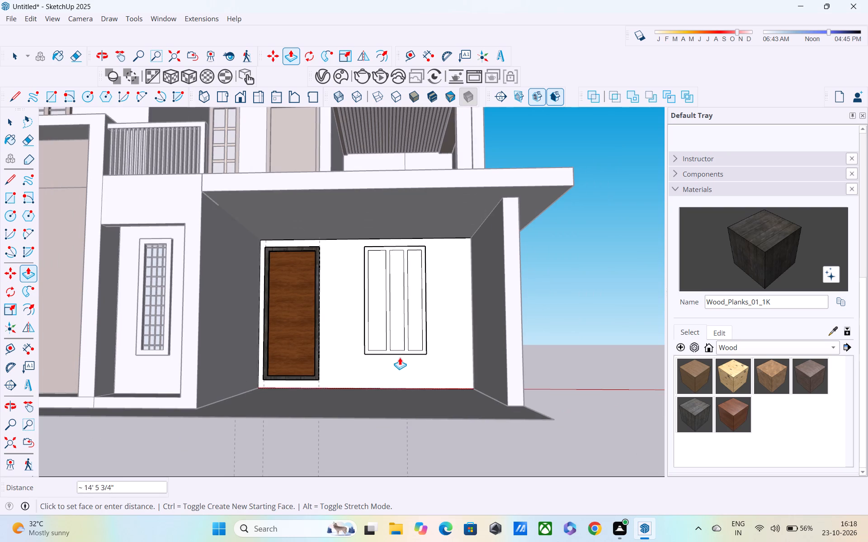
{"action": "scroll", "coordinate": [378, 336], "scroll_direction": "down", "scroll_amount": 7}
{"action": "middle_click_drag", "start_coordinate": [388, 345], "coordinate": [375, 350]}
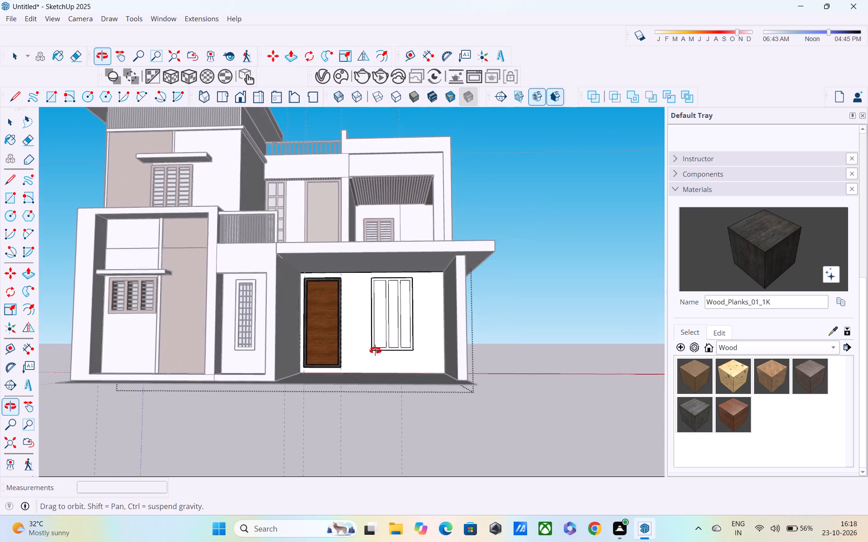
{"action": "middle_click_drag", "start_coordinate": [375, 350], "coordinate": [302, 373]}
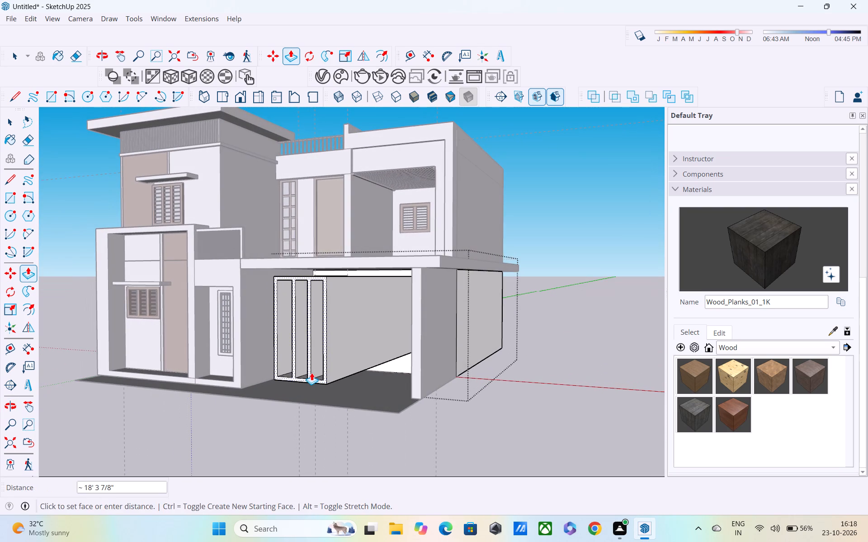
{"action": "type", "text": "3\""}
{"action": "key", "text": "Return"}
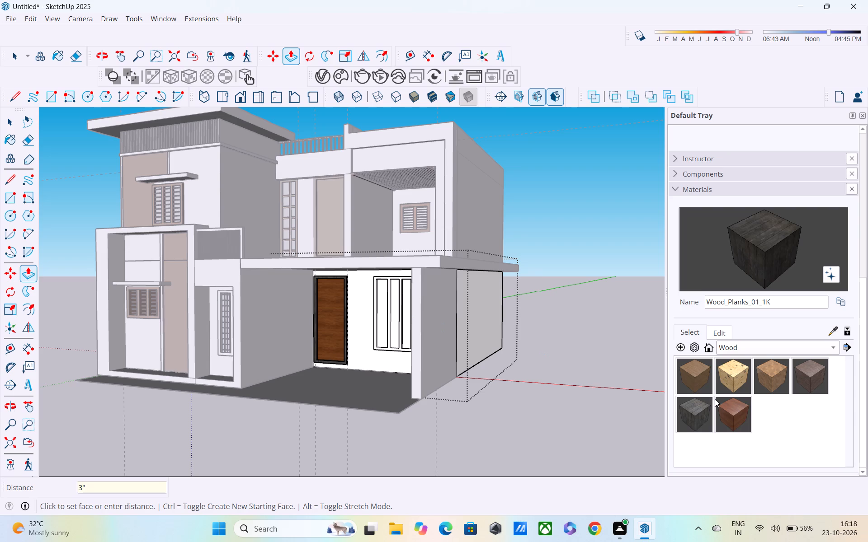
Paint the front face of the window frame and mullions with Wood_Planks_01_1K.
{"action": "left_click", "coordinate": [698, 414]}
{"action": "scroll", "coordinate": [417, 307], "scroll_direction": "up", "scroll_amount": 4}
{"action": "scroll", "coordinate": [343, 275], "scroll_direction": "up", "scroll_amount": 7}
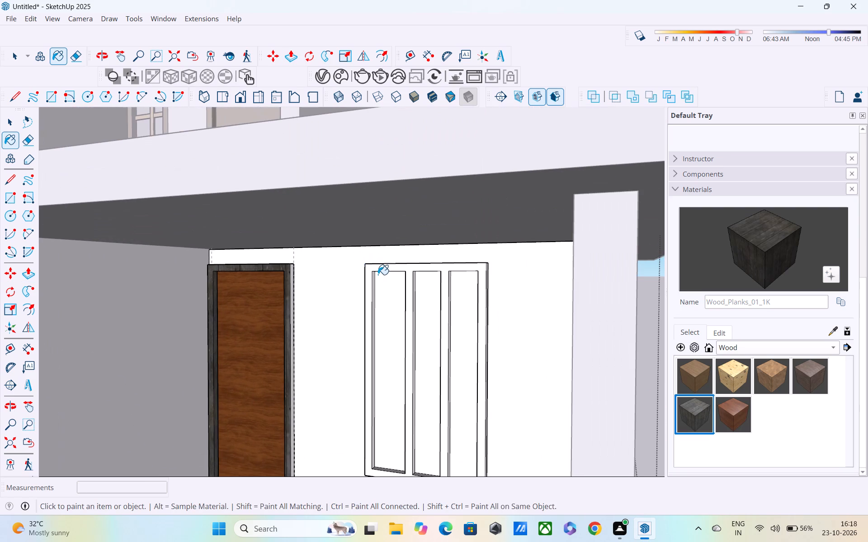
{"action": "left_click", "coordinate": [378, 268]}
Paint the door frame's outer side face nearest the window with Wood_Planks_01_1K.
{"action": "scroll", "coordinate": [379, 299], "scroll_direction": "up", "scroll_amount": 3}
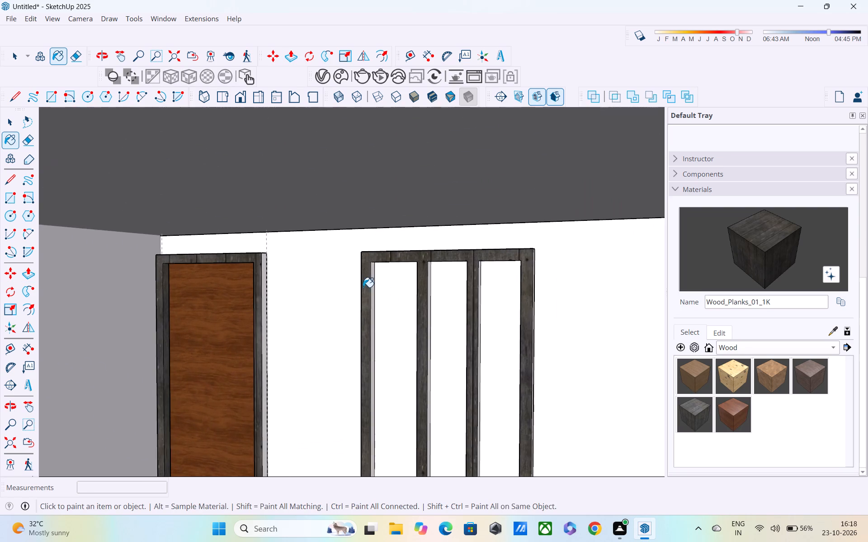
{"action": "scroll", "coordinate": [363, 287], "scroll_direction": "up", "scroll_amount": 1}
{"action": "middle_click_drag", "start_coordinate": [363, 287], "coordinate": [334, 286]}
{"action": "left_click", "coordinate": [216, 281]}
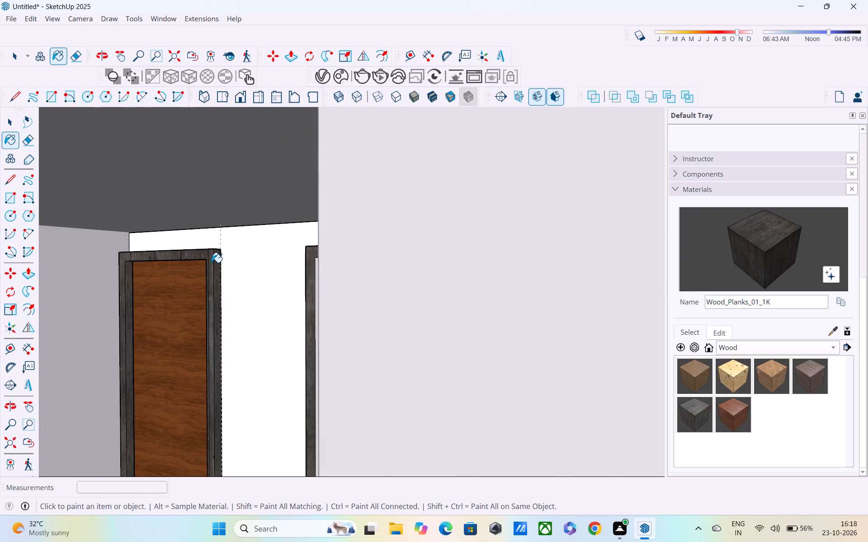
Paint the window frame's and mullions' four vertical side faces that face away from the door with Wood_Planks_01_1K.
{"action": "middle_click_drag", "start_coordinate": [212, 262], "coordinate": [229, 242]}
{"action": "scroll", "coordinate": [229, 242], "scroll_direction": "down", "scroll_amount": 4}
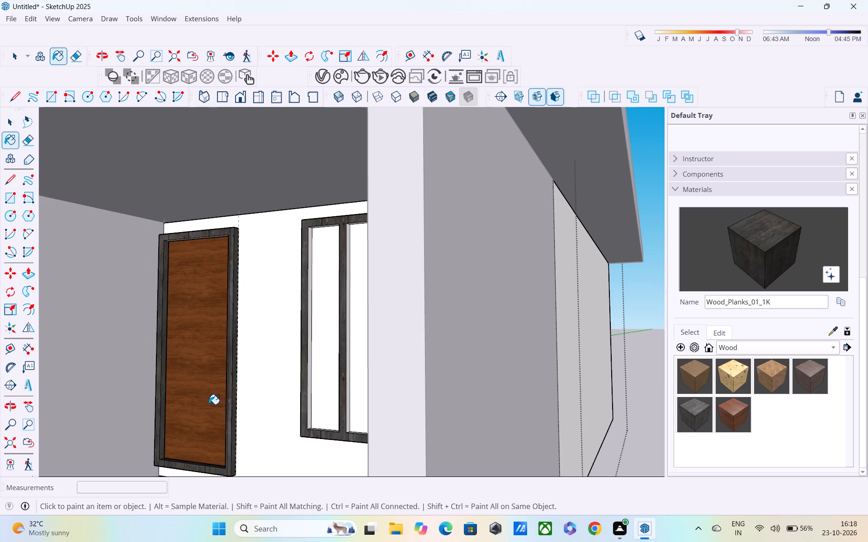
{"action": "middle_click_drag", "start_coordinate": [209, 404], "coordinate": [213, 386]}
{"action": "scroll", "coordinate": [327, 344], "scroll_direction": "up", "scroll_amount": 7}
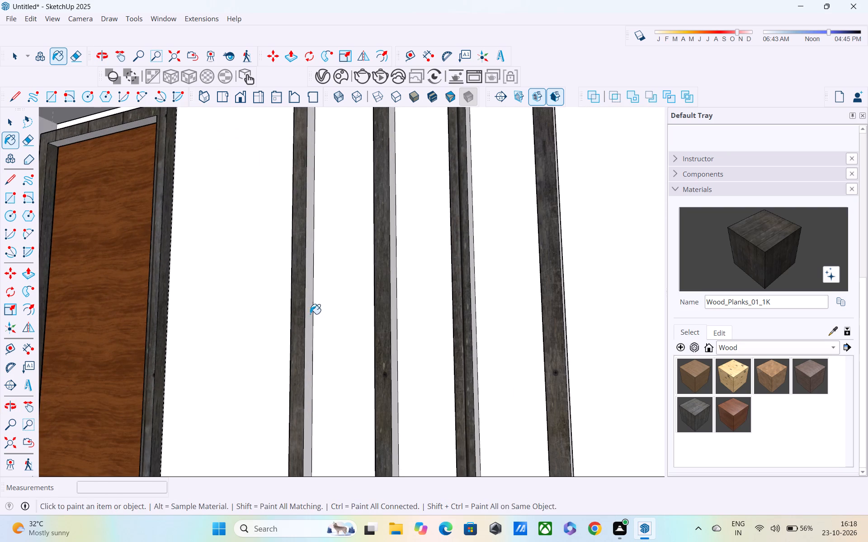
{"action": "left_click", "coordinate": [310, 314]}
{"action": "left_click", "coordinate": [392, 320]}
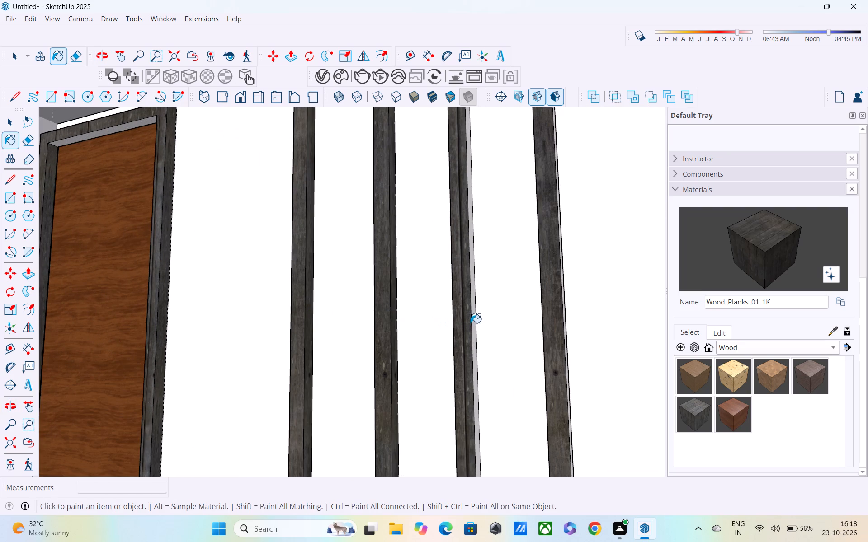
{"action": "left_click", "coordinate": [474, 316]}
{"action": "scroll", "coordinate": [567, 316], "scroll_direction": "up", "scroll_amount": 1}
{"action": "middle_click_drag", "start_coordinate": [566, 316], "coordinate": [541, 323]}
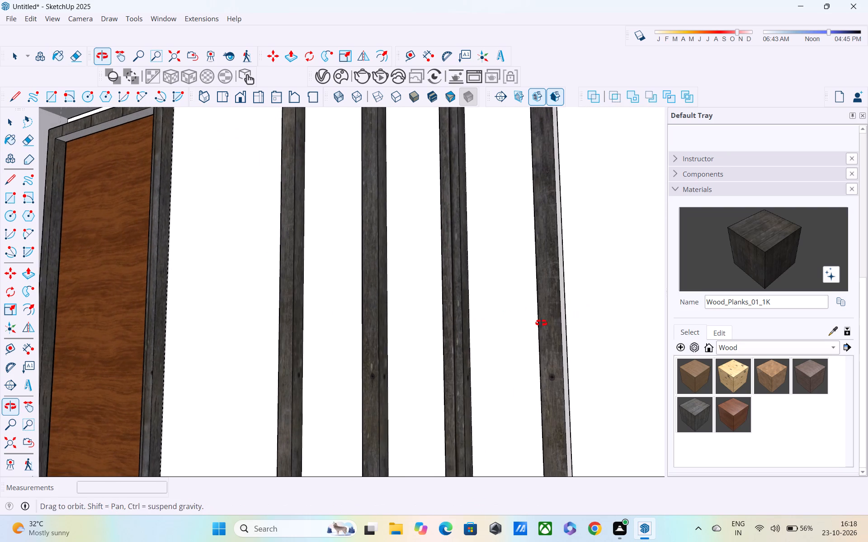
{"action": "middle_click_drag", "start_coordinate": [541, 323], "coordinate": [540, 323]}
{"action": "left_click", "coordinate": [562, 311]}
Paint the underside of the frame's top rail above each of the three panes with Wood_Planks_01_1K.
{"action": "middle_click_drag", "start_coordinate": [551, 311], "coordinate": [557, 355], "text": "shift"}
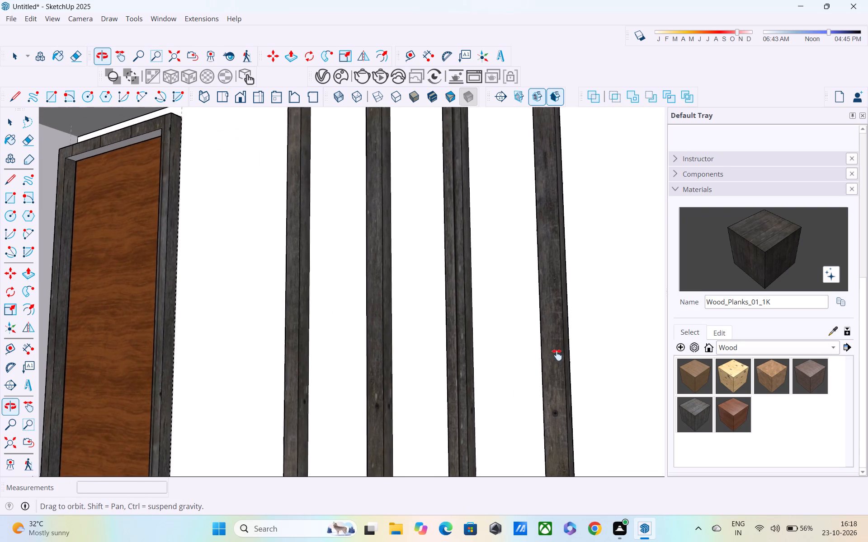
{"action": "middle_click_drag", "start_coordinate": [557, 355], "coordinate": [609, 460], "text": "shift"}
{"action": "middle_click_drag", "start_coordinate": [363, 164], "coordinate": [365, 136]}
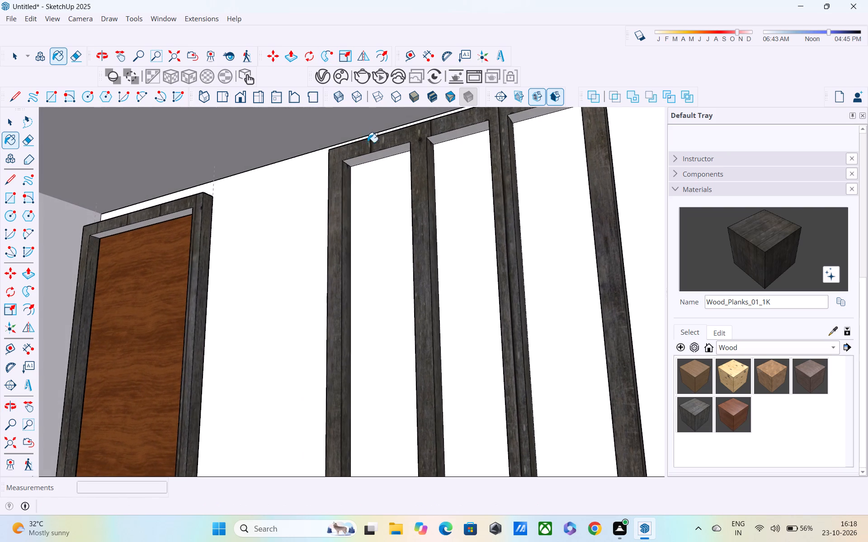
{"action": "left_click", "coordinate": [379, 155]}
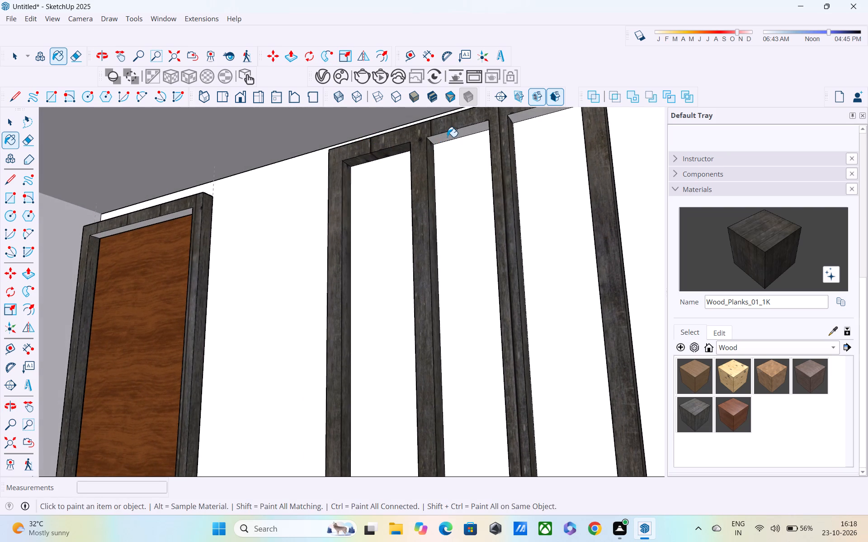
{"action": "left_click", "coordinate": [447, 137]}
{"action": "middle_click_drag", "start_coordinate": [455, 138], "coordinate": [378, 151], "text": "shift"}
{"action": "left_click", "coordinate": [451, 127]}
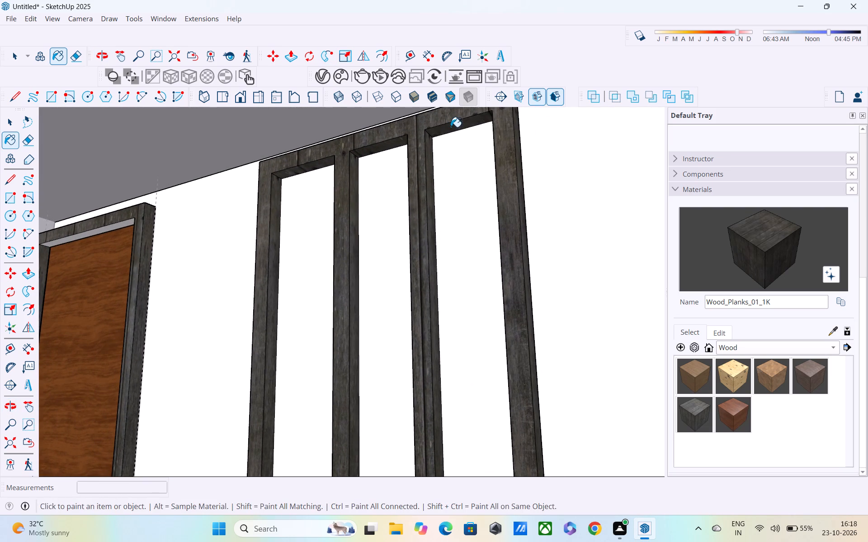
Paint the upper face of the frame's bottom rail below each of the three panes with Wood_Planks_01_1K.
{"action": "middle_click_drag", "start_coordinate": [452, 138], "coordinate": [443, 81], "text": "shift"}
{"action": "scroll", "coordinate": [443, 107], "scroll_direction": "down", "scroll_amount": 5}
{"action": "scroll", "coordinate": [439, 173], "scroll_direction": "down", "scroll_amount": 1}
{"action": "middle_click_drag", "start_coordinate": [300, 224], "coordinate": [325, 170]}
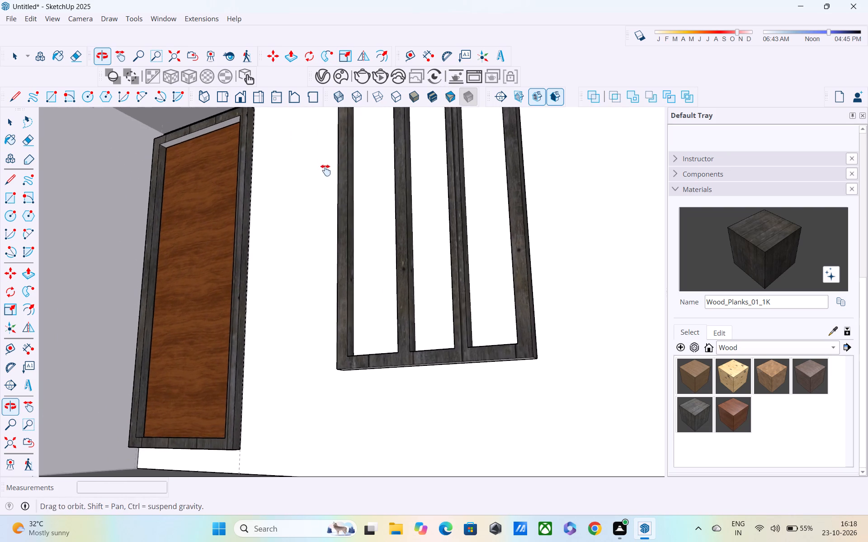
{"action": "middle_click_drag", "start_coordinate": [325, 170], "coordinate": [327, 164]}
{"action": "middle_click_drag", "start_coordinate": [385, 223], "coordinate": [389, 172]}
{"action": "middle_click_drag", "start_coordinate": [390, 232], "coordinate": [390, 290]}
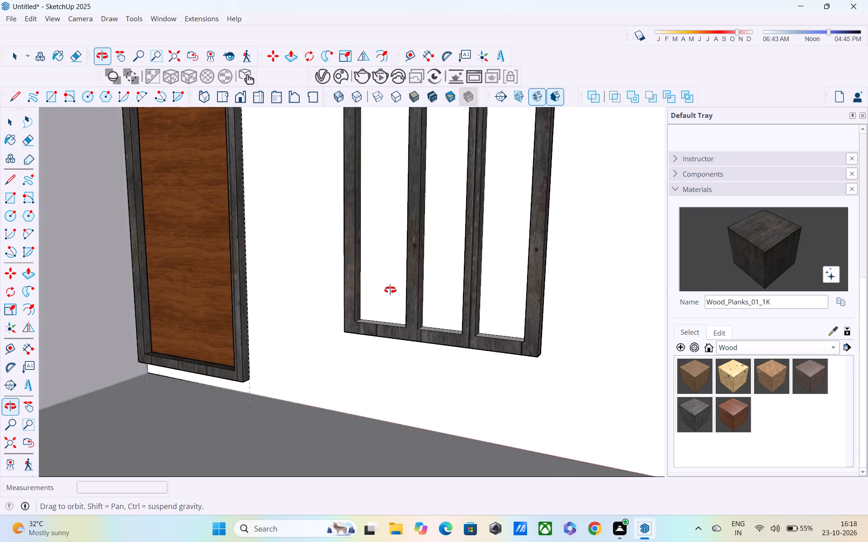
{"action": "middle_click_drag", "start_coordinate": [390, 290], "coordinate": [377, 219]}
{"action": "middle_click_drag", "start_coordinate": [377, 245], "coordinate": [362, 293]}
{"action": "scroll", "coordinate": [356, 306], "scroll_direction": "up", "scroll_amount": 4}
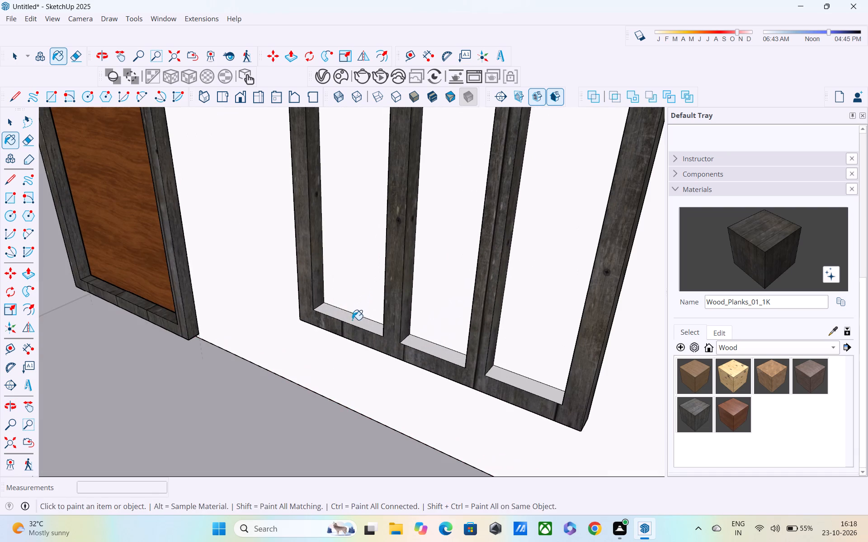
{"action": "left_click", "coordinate": [352, 325]}
{"action": "left_click", "coordinate": [368, 322]}
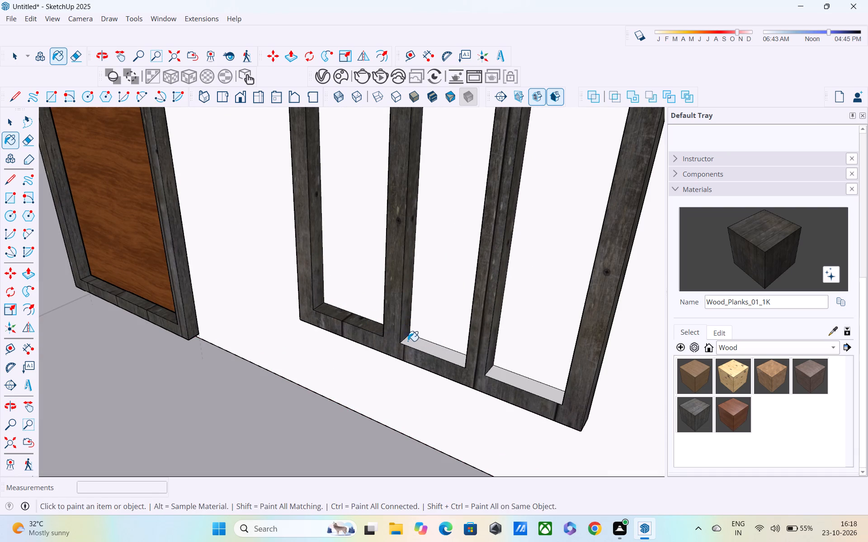
{"action": "left_click", "coordinate": [416, 342]}
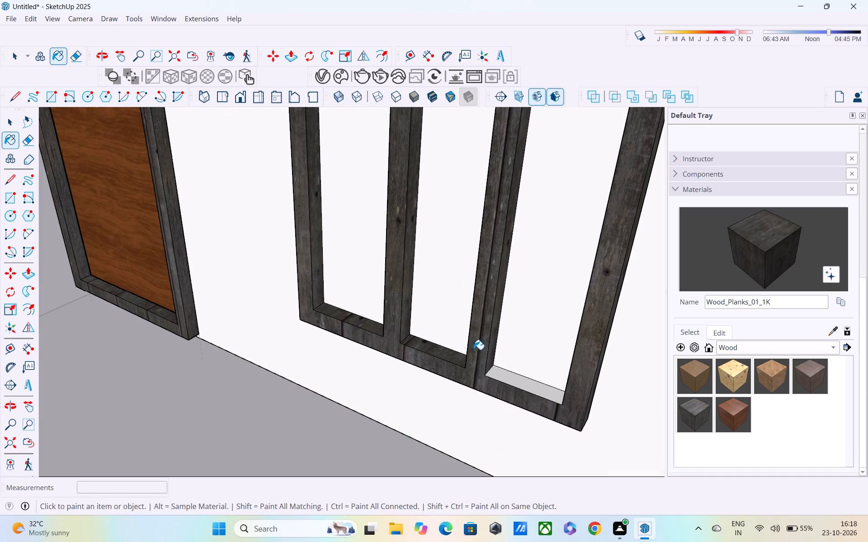
{"action": "left_click", "coordinate": [521, 383]}
Apply the Glass_Mirror_1 material from the Glass collection to the window's three panes.
{"action": "scroll", "coordinate": [519, 328], "scroll_direction": "down", "scroll_amount": 1}
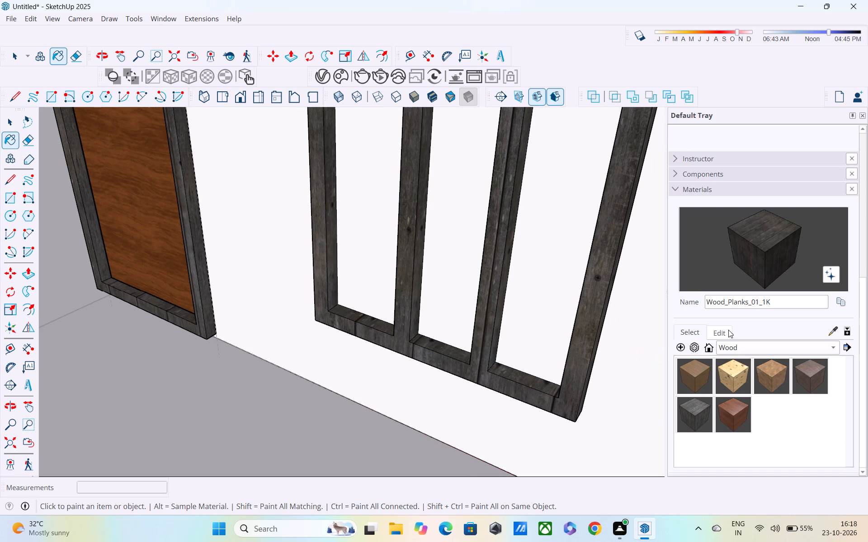
{"action": "left_click", "coordinate": [734, 348]}
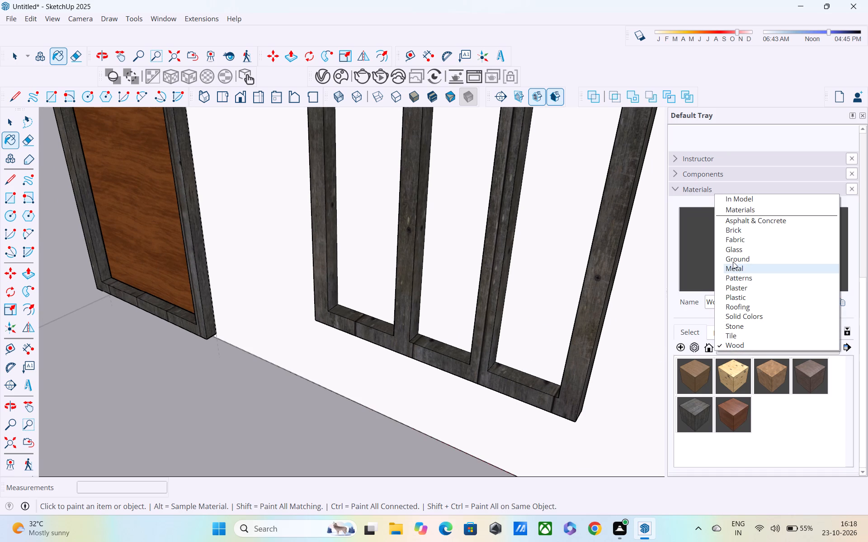
{"action": "left_click", "coordinate": [736, 253]}
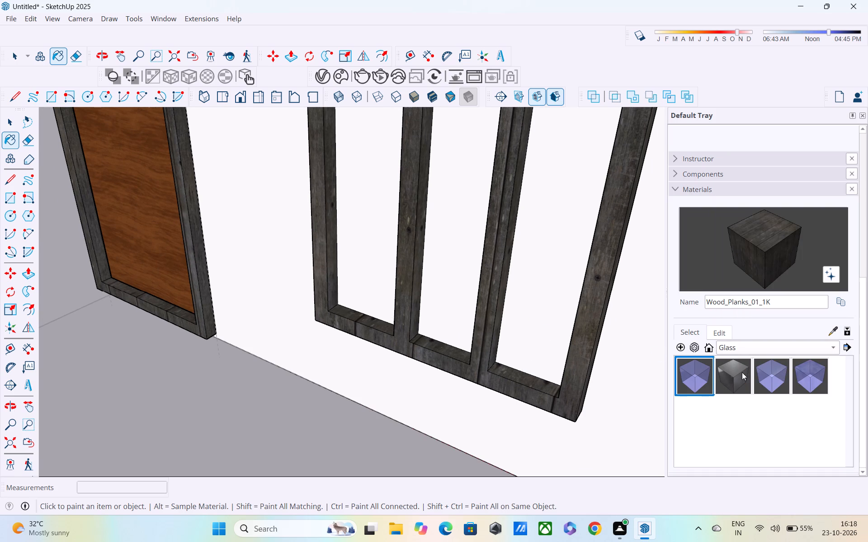
{"action": "left_click", "coordinate": [742, 372]}
{"action": "left_click", "coordinate": [524, 282]}
{"action": "left_click", "coordinate": [476, 230]}
{"action": "left_click", "coordinate": [358, 238]}
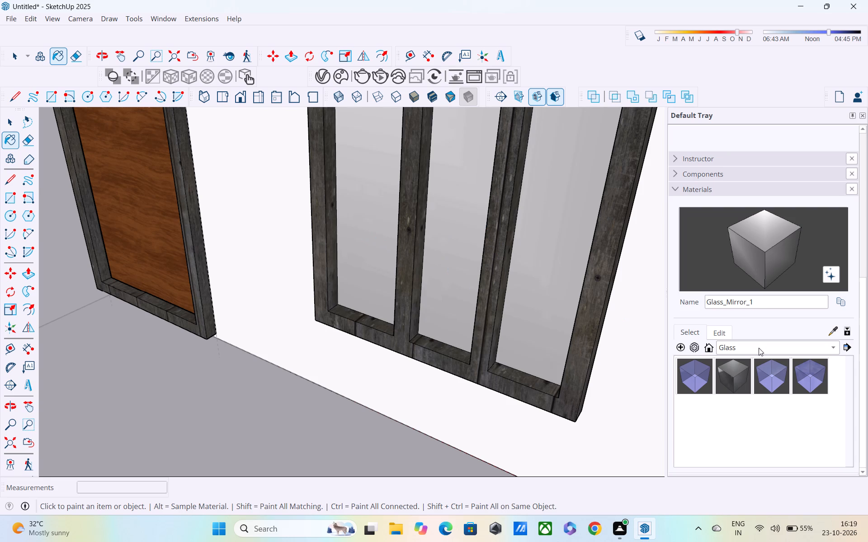
Tint the Glass_Mirror_1 material a light warm beige with the colour wheel.
{"action": "left_click", "coordinate": [722, 332]}
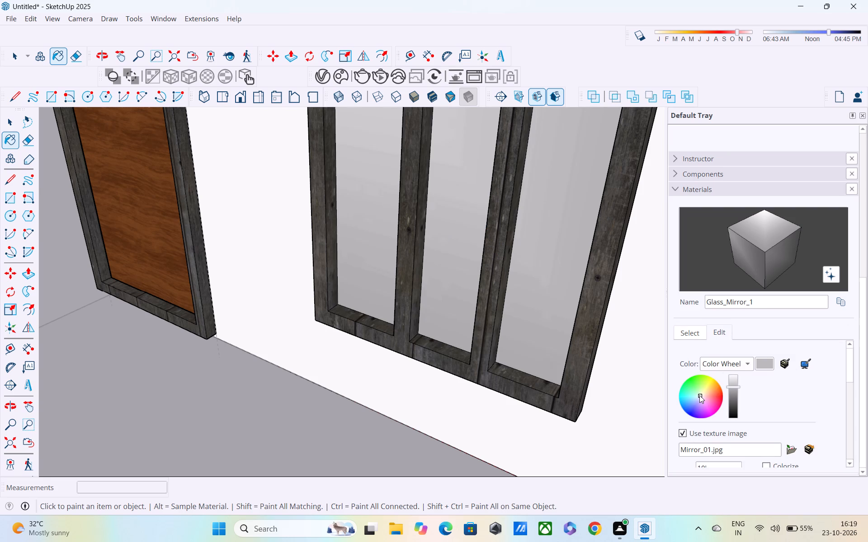
{"action": "left_click_drag", "start_coordinate": [699, 395], "coordinate": [703, 393]}
{"action": "scroll", "coordinate": [626, 356], "scroll_direction": "down", "scroll_amount": 8}
{"action": "scroll", "coordinate": [523, 330], "scroll_direction": "up", "scroll_amount": 1}
Exit the open wall group so the whole house model is active again.
{"action": "middle_click", "coordinate": [522, 330]}
{"action": "scroll", "coordinate": [167, 353], "scroll_direction": "down", "scroll_amount": 2}
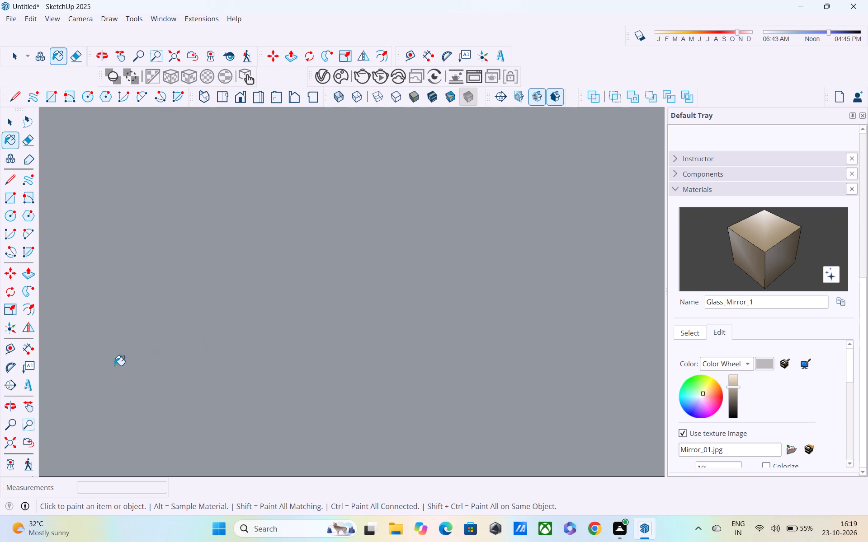
{"action": "left_click", "coordinate": [14, 446]}
{"action": "scroll", "coordinate": [521, 319], "scroll_direction": "down", "scroll_amount": 2}
{"action": "middle_click_drag", "start_coordinate": [536, 303], "coordinate": [538, 224]}
{"action": "scroll", "coordinate": [472, 307], "scroll_direction": "down", "scroll_amount": 5}
{"action": "middle_click_drag", "start_coordinate": [450, 318], "coordinate": [530, 266]}
{"action": "scroll", "coordinate": [430, 291], "scroll_direction": "up", "scroll_amount": 8}
{"action": "middle_click_drag", "start_coordinate": [408, 300], "coordinate": [290, 327]}
{"action": "scroll", "coordinate": [290, 327], "scroll_direction": "down", "scroll_amount": 7}
{"action": "key", "text": "space"}
{"action": "left_click", "coordinate": [280, 254]}
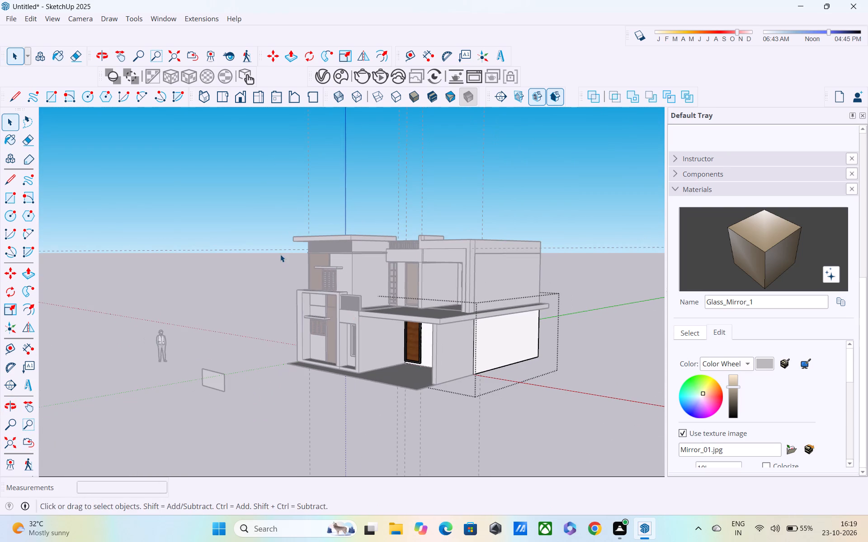
Examine the house's front and side facades, including the balcony, terrace slab and the door and window beneath it.
{"action": "middle_click_drag", "start_coordinate": [298, 295], "coordinate": [340, 301]}
{"action": "scroll", "coordinate": [396, 280], "scroll_direction": "up", "scroll_amount": 5}
{"action": "scroll", "coordinate": [448, 265], "scroll_direction": "up", "scroll_amount": 1}
{"action": "middle_click_drag", "start_coordinate": [448, 265], "coordinate": [490, 267]}
{"action": "scroll", "coordinate": [418, 267], "scroll_direction": "up", "scroll_amount": 2}
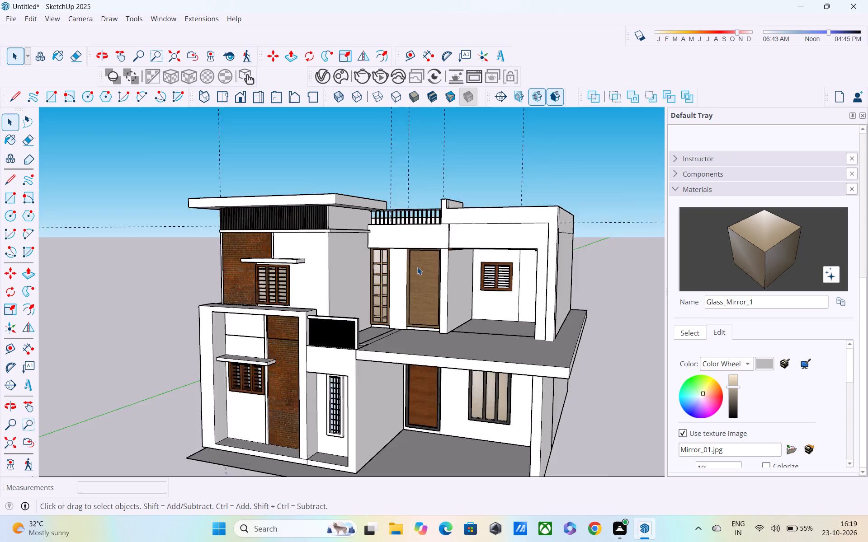
{"action": "scroll", "coordinate": [417, 267], "scroll_direction": "up", "scroll_amount": 2}
{"action": "middle_click_drag", "start_coordinate": [409, 266], "coordinate": [447, 223]}
{"action": "scroll", "coordinate": [446, 289], "scroll_direction": "up", "scroll_amount": 5}
{"action": "middle_click_drag", "start_coordinate": [417, 315], "coordinate": [336, 349]}
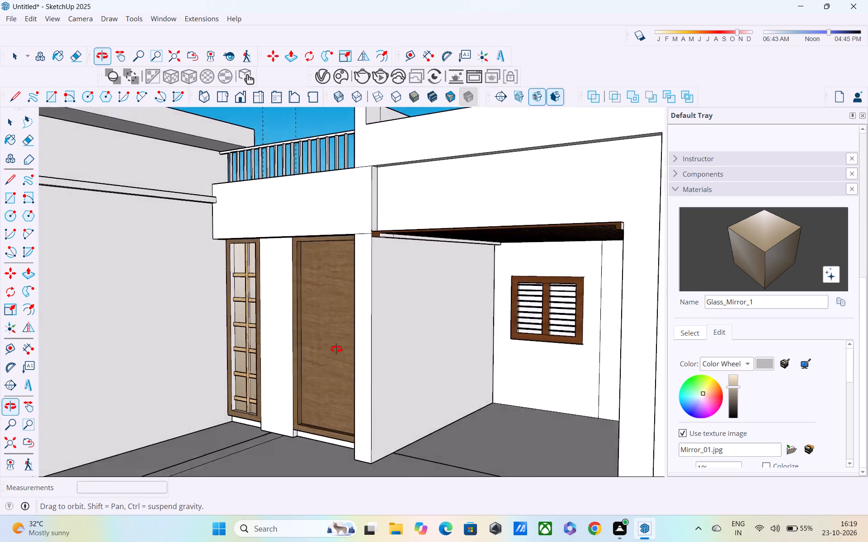
{"action": "middle_click_drag", "start_coordinate": [336, 349], "coordinate": [409, 318]}
{"action": "scroll", "coordinate": [409, 318], "scroll_direction": "up", "scroll_amount": 1}
{"action": "scroll", "coordinate": [409, 315], "scroll_direction": "down", "scroll_amount": 11}
{"action": "middle_click_drag", "start_coordinate": [427, 318], "coordinate": [366, 366]}
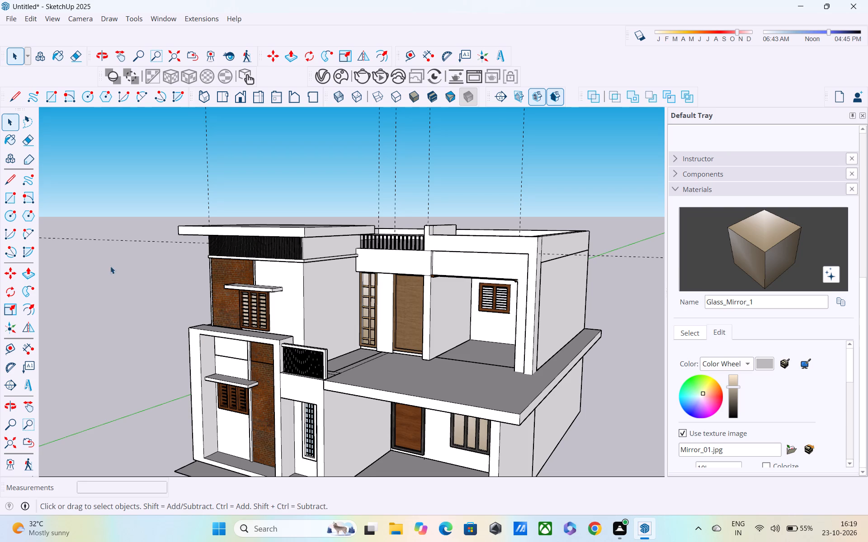
{"action": "scroll", "coordinate": [220, 290], "scroll_direction": "down", "scroll_amount": 1}
{"action": "middle_click_drag", "start_coordinate": [301, 308], "coordinate": [362, 264]}
{"action": "scroll", "coordinate": [377, 292], "scroll_direction": "down", "scroll_amount": 3}
{"action": "middle_click_drag", "start_coordinate": [402, 341], "coordinate": [393, 312]}
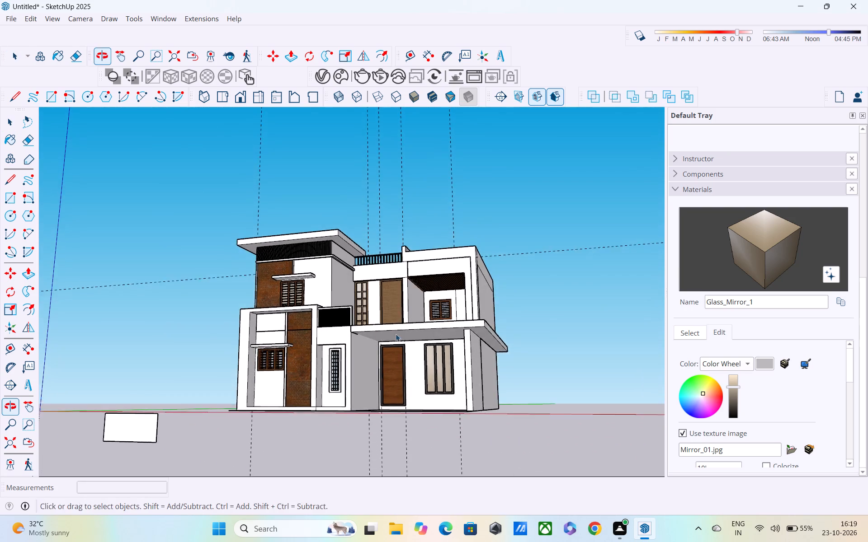
{"action": "scroll", "coordinate": [396, 336], "scroll_direction": "up", "scroll_amount": 5}
{"action": "middle_click_drag", "start_coordinate": [390, 336], "coordinate": [318, 371]}
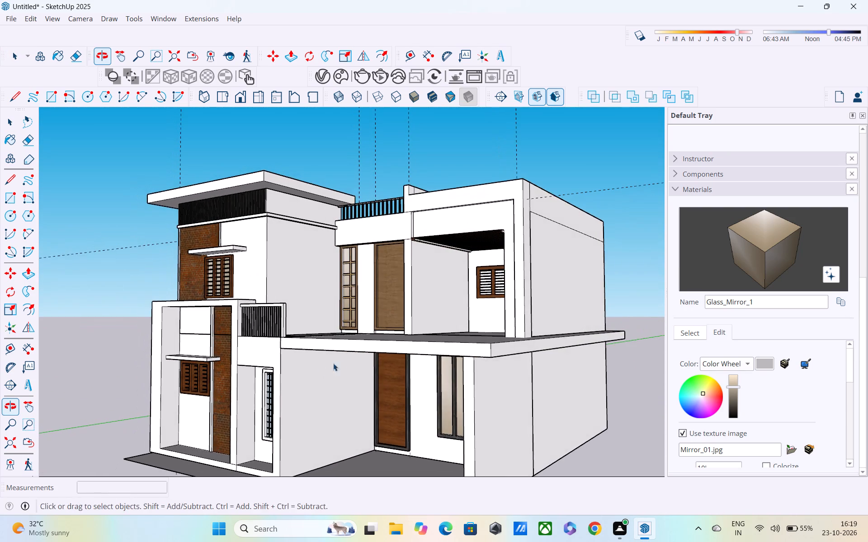
{"action": "scroll", "coordinate": [341, 362], "scroll_direction": "up", "scroll_amount": 2}
{"action": "middle_click_drag", "start_coordinate": [341, 361], "coordinate": [343, 322]}
{"action": "scroll", "coordinate": [326, 325], "scroll_direction": "up", "scroll_amount": 3}
{"action": "middle_click_drag", "start_coordinate": [316, 309], "coordinate": [288, 252]}
{"action": "scroll", "coordinate": [258, 330], "scroll_direction": "up", "scroll_amount": 1}
{"action": "middle_click_drag", "start_coordinate": [258, 330], "coordinate": [226, 382]}
{"action": "scroll", "coordinate": [230, 374], "scroll_direction": "down", "scroll_amount": 10}
{"action": "middle_click_drag", "start_coordinate": [288, 360], "coordinate": [342, 370]}
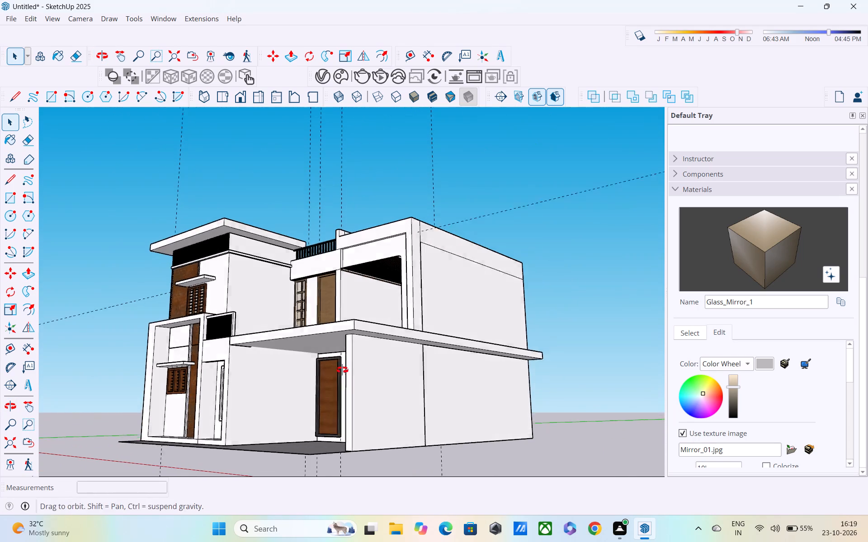
{"action": "middle_click_drag", "start_coordinate": [342, 370], "coordinate": [343, 370]}
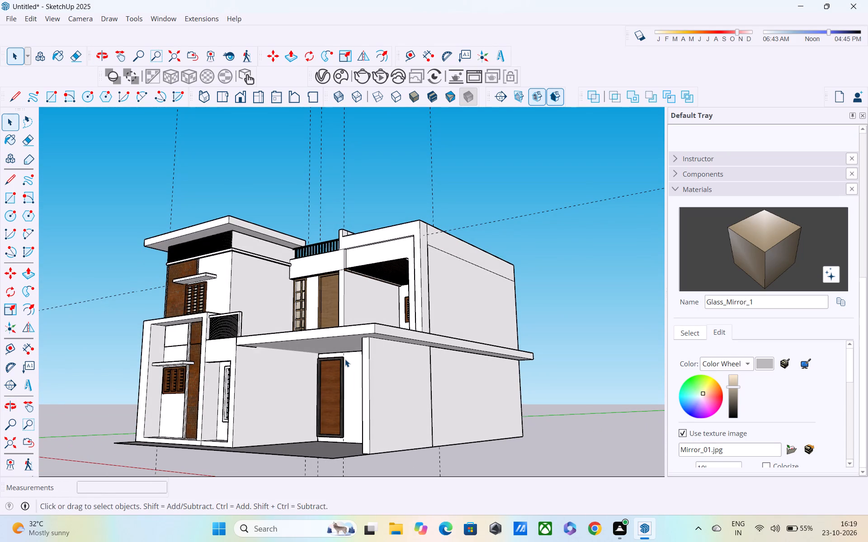
{"action": "middle_click_drag", "start_coordinate": [344, 350], "coordinate": [261, 353]}
{"action": "scroll", "coordinate": [223, 358], "scroll_direction": "up", "scroll_amount": 3}
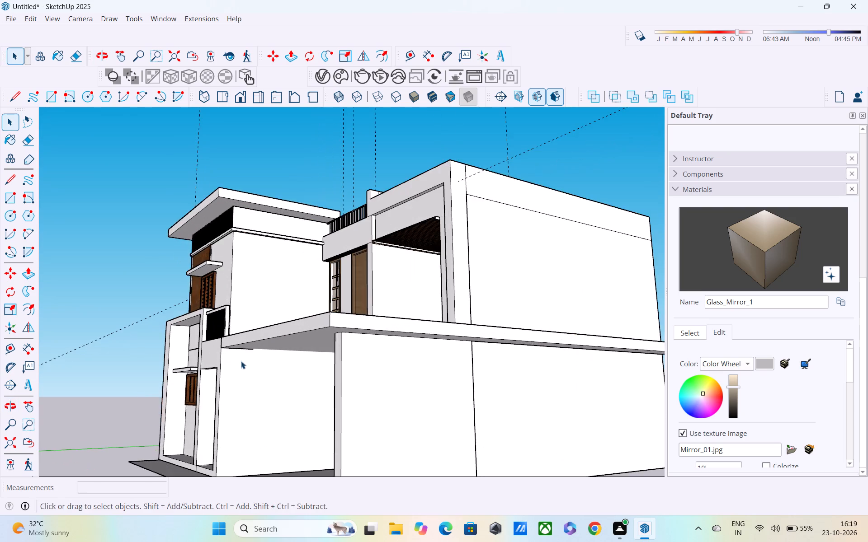
{"action": "scroll", "coordinate": [241, 361], "scroll_direction": "up", "scroll_amount": 1}
{"action": "middle_click_drag", "start_coordinate": [238, 360], "coordinate": [219, 315]}
{"action": "scroll", "coordinate": [219, 336], "scroll_direction": "up", "scroll_amount": 4}
{"action": "middle_click_drag", "start_coordinate": [219, 341], "coordinate": [208, 371]}
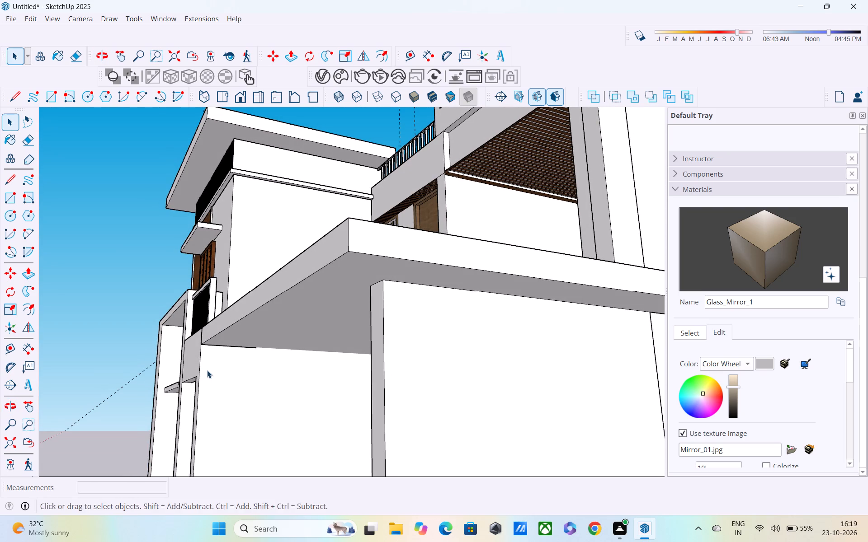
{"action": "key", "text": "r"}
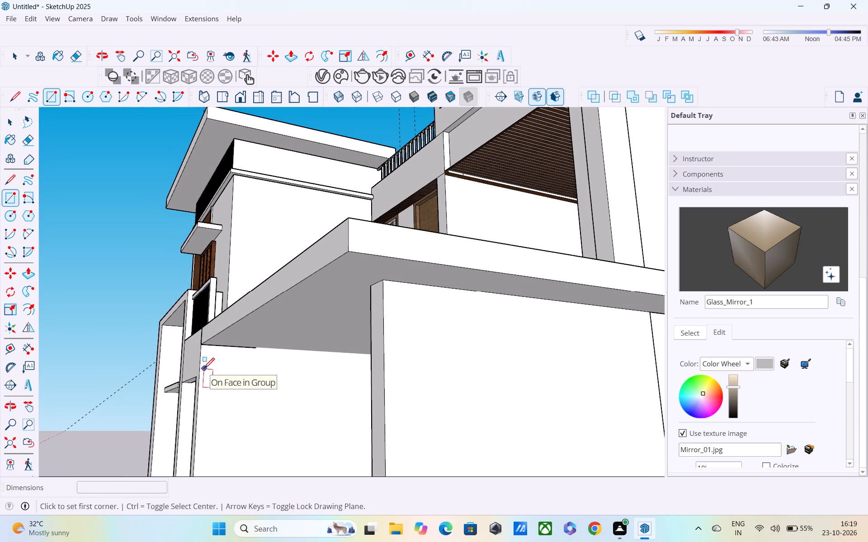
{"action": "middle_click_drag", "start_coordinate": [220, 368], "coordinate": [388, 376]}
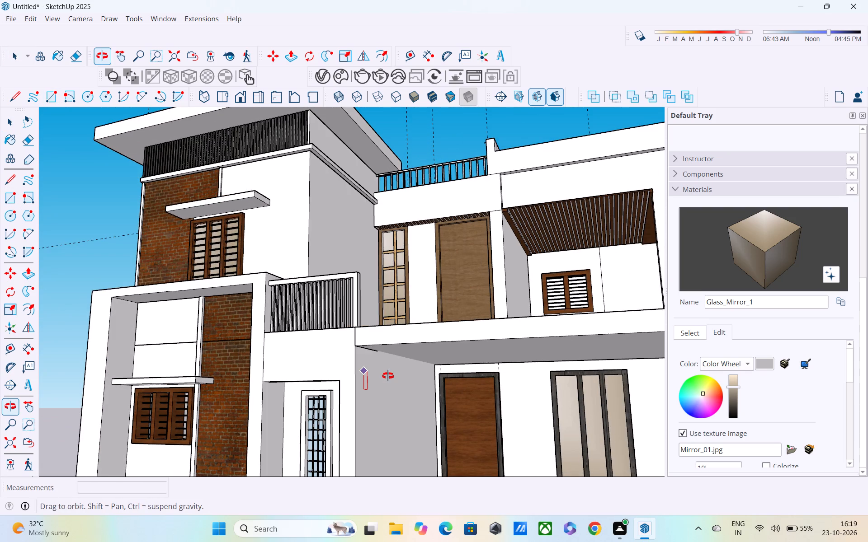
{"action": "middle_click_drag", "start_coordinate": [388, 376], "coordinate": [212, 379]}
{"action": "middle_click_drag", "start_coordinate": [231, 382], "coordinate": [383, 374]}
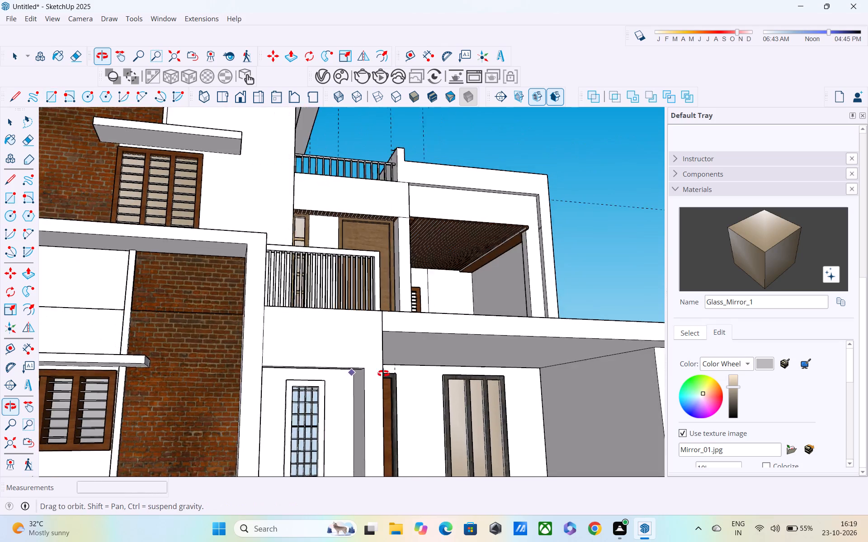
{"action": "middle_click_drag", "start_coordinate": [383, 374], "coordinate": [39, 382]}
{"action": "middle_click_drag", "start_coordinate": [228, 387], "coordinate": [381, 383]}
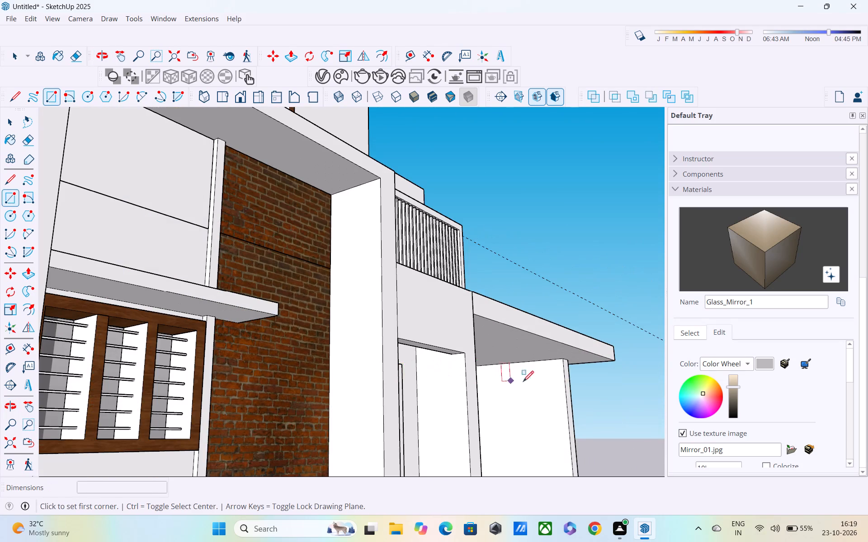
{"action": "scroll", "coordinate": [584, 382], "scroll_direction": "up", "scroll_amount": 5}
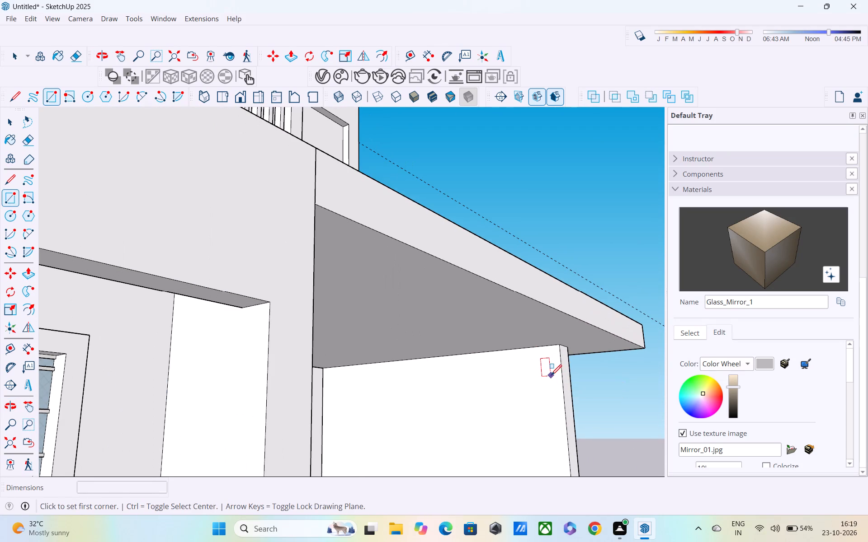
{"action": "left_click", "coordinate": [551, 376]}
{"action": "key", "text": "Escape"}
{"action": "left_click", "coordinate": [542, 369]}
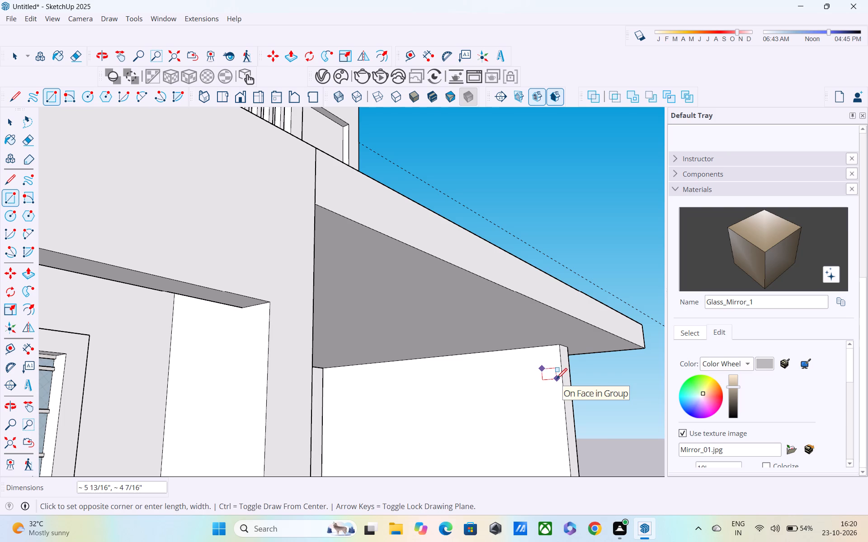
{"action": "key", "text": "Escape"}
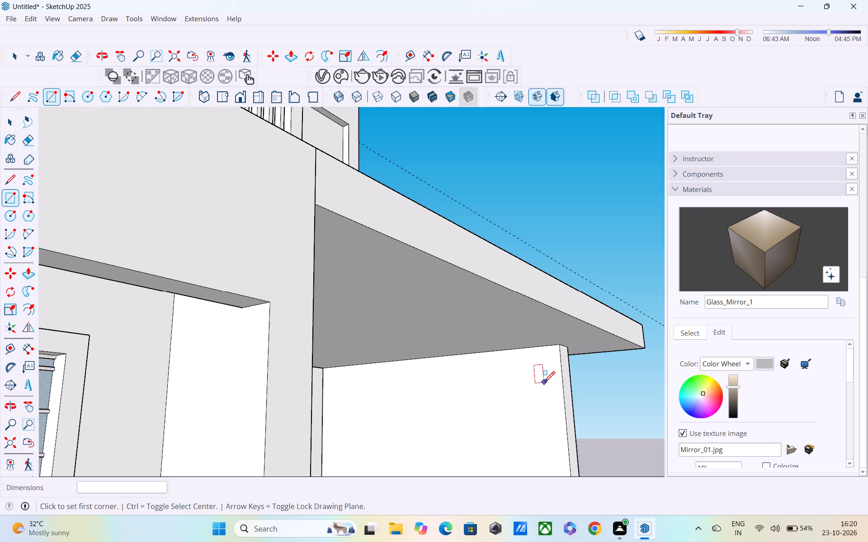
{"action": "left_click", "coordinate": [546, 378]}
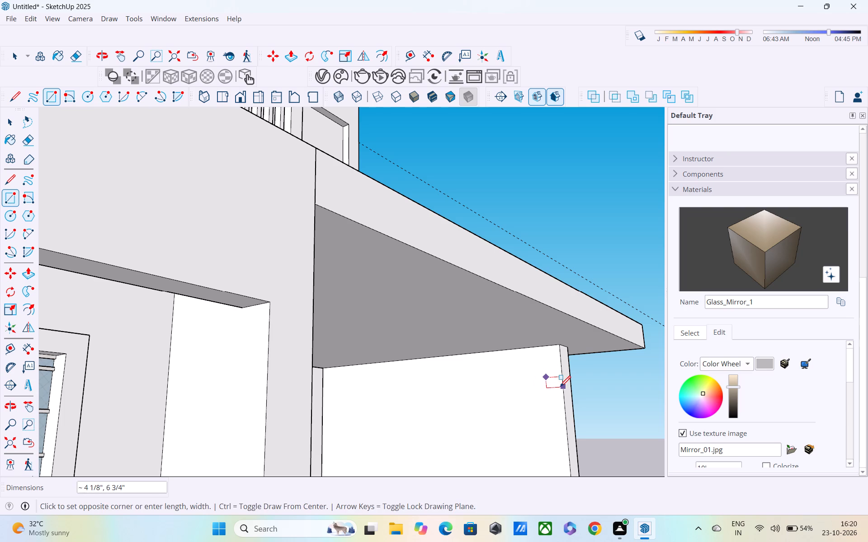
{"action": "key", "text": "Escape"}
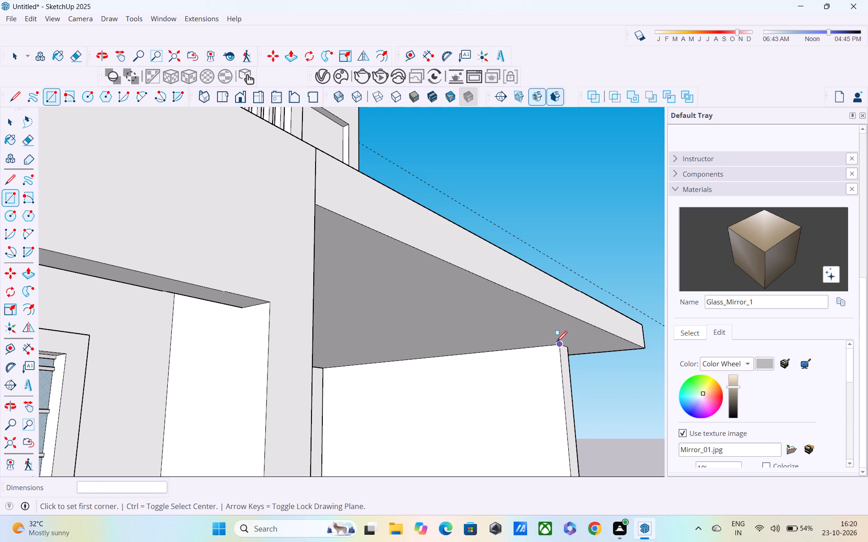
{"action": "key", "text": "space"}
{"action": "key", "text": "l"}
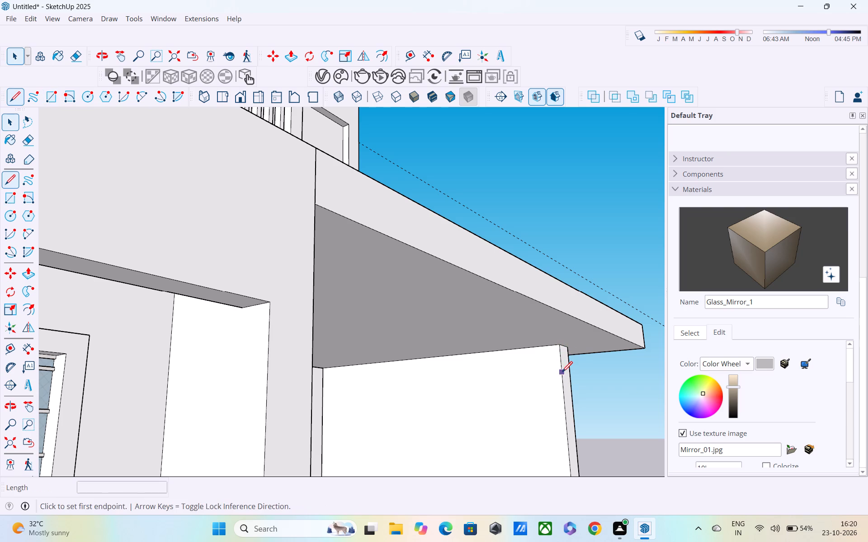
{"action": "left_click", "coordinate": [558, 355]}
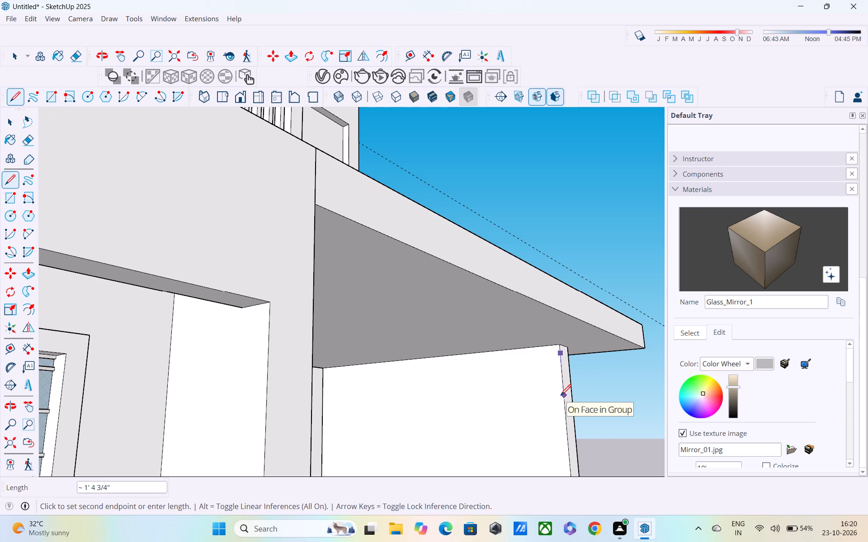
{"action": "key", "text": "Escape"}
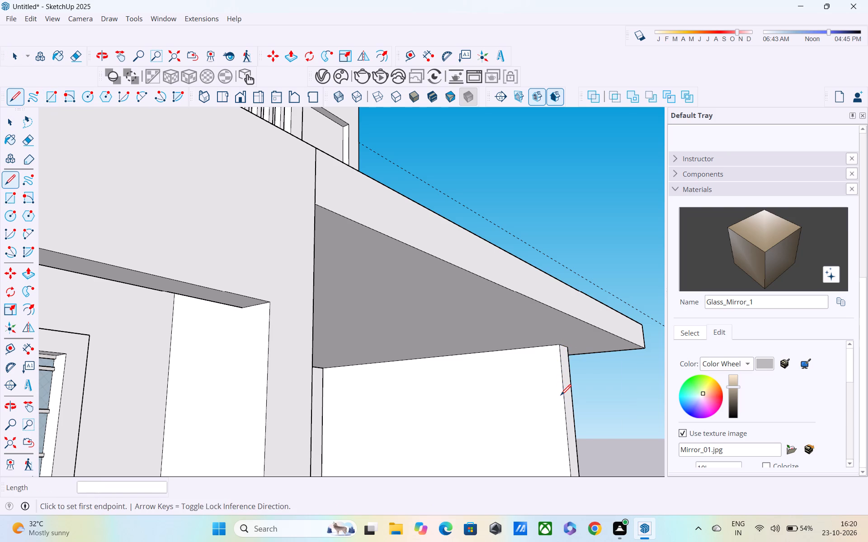
Draw a rectangle about 4 1/2" by 3" on the porch side wall's inner face, near its front edge below the terrace slab.
{"action": "key", "text": "r"}
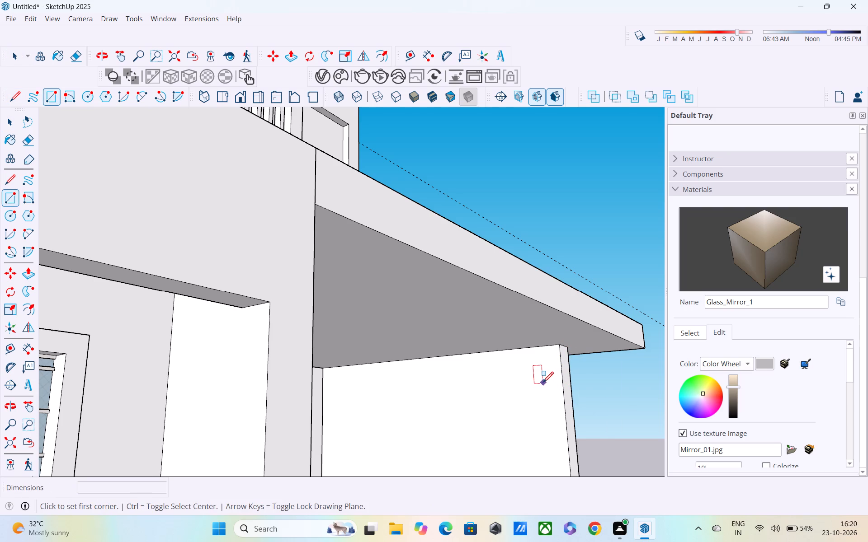
{"action": "left_click", "coordinate": [543, 383]}
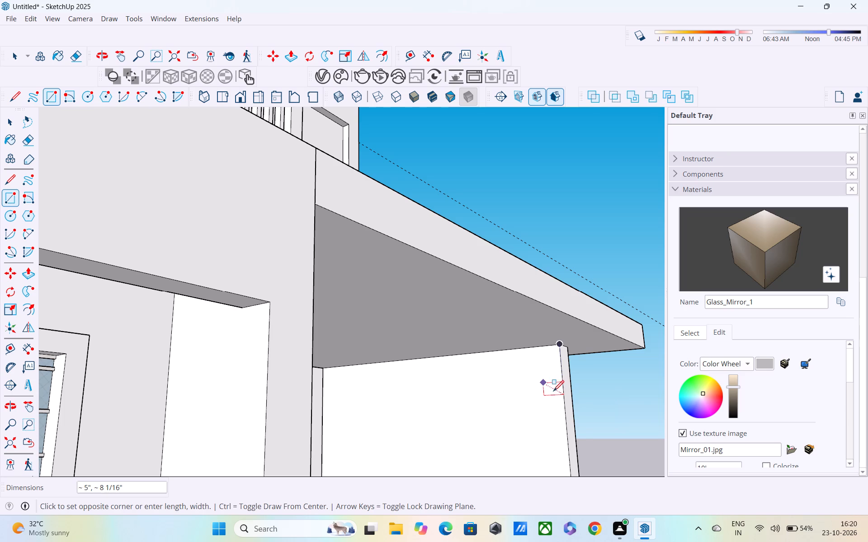
{"action": "scroll", "coordinate": [545, 383], "scroll_direction": "up", "scroll_amount": 5}
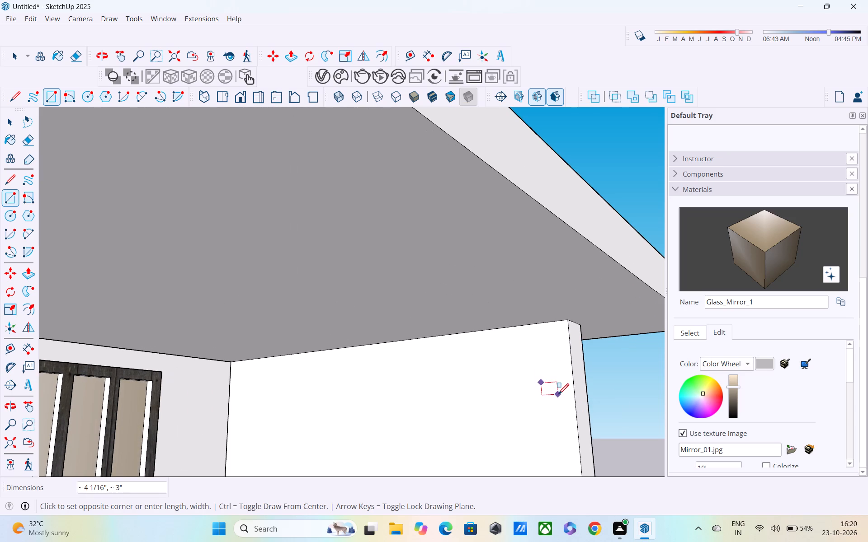
{"action": "left_click", "coordinate": [560, 395]}
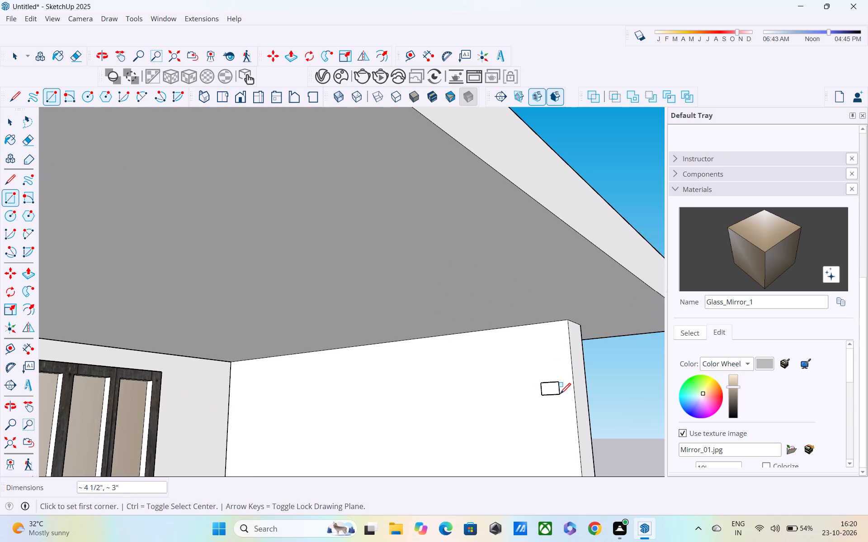
Extrude the small rectangle about 14' 2 3/8" across the porch front to the opposite side wall as a horizontal bar.
{"action": "key", "text": "p"}
{"action": "left_click", "coordinate": [550, 386]}
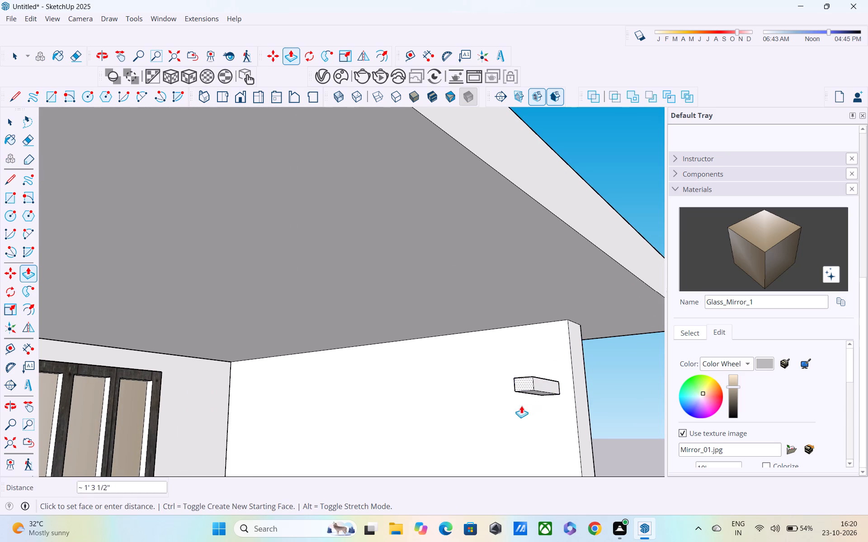
{"action": "scroll", "coordinate": [519, 392], "scroll_direction": "down", "scroll_amount": 8}
{"action": "middle_click_drag", "start_coordinate": [517, 387], "coordinate": [396, 447]}
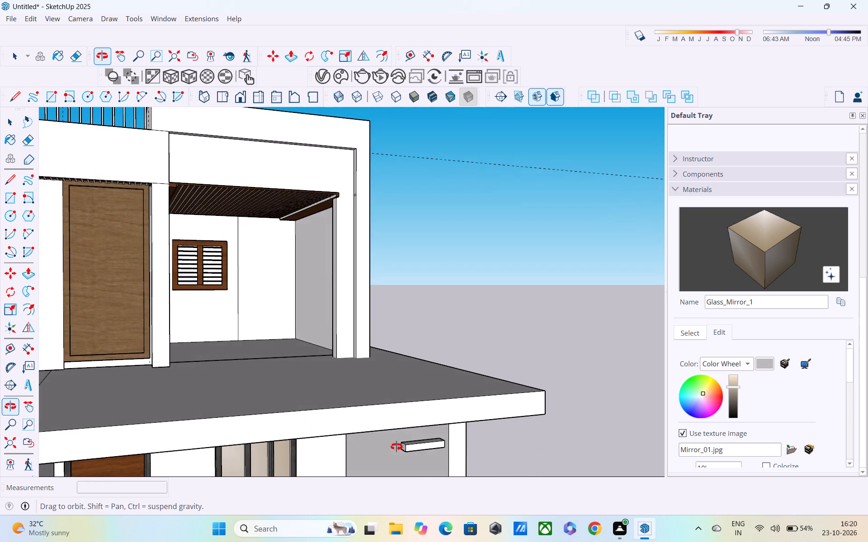
{"action": "middle_click_drag", "start_coordinate": [396, 447], "coordinate": [485, 361]}
{"action": "middle_click_drag", "start_coordinate": [369, 397], "coordinate": [303, 401], "text": "shift"}
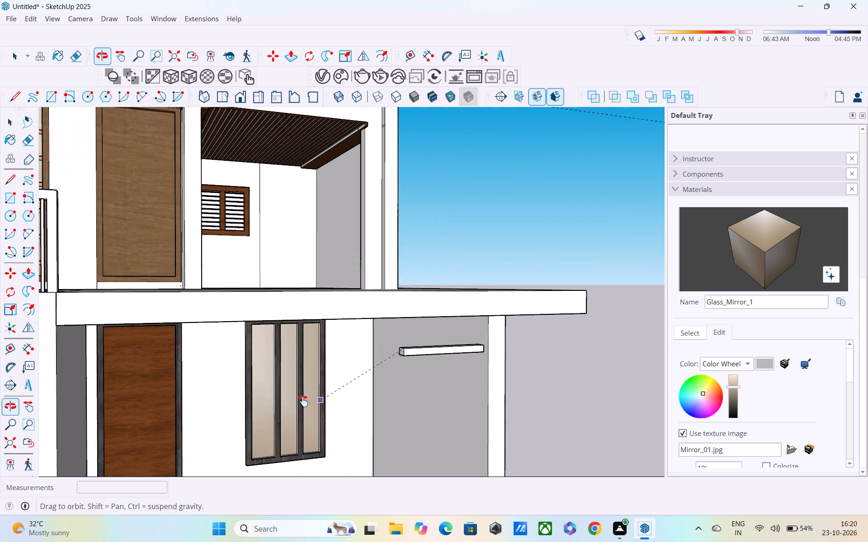
{"action": "middle_click_drag", "start_coordinate": [303, 401], "coordinate": [504, 309], "text": "shift"}
{"action": "middle_click_drag", "start_coordinate": [506, 309], "coordinate": [431, 332]}
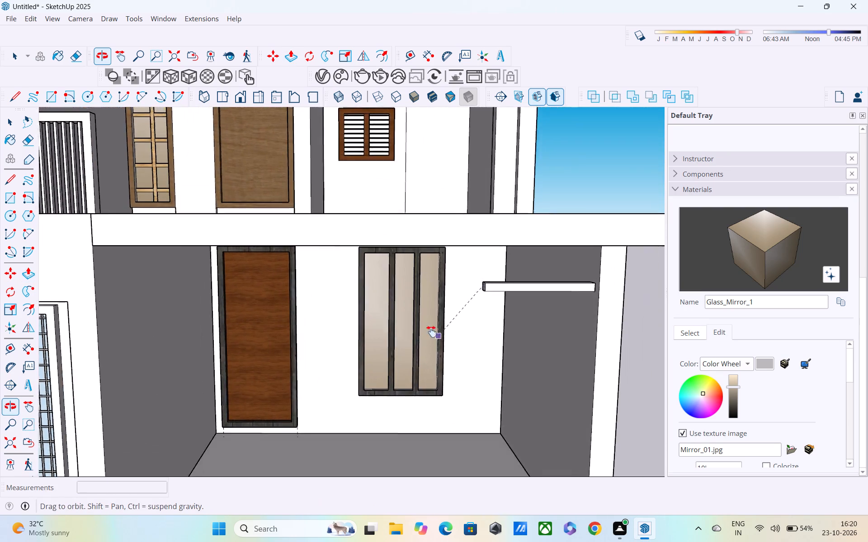
{"action": "middle_click_drag", "start_coordinate": [431, 332], "coordinate": [643, 250]}
{"action": "scroll", "coordinate": [643, 250], "scroll_direction": "down", "scroll_amount": 1, "text": "shift"}
{"action": "middle_click_drag", "start_coordinate": [594, 268], "coordinate": [478, 298]}
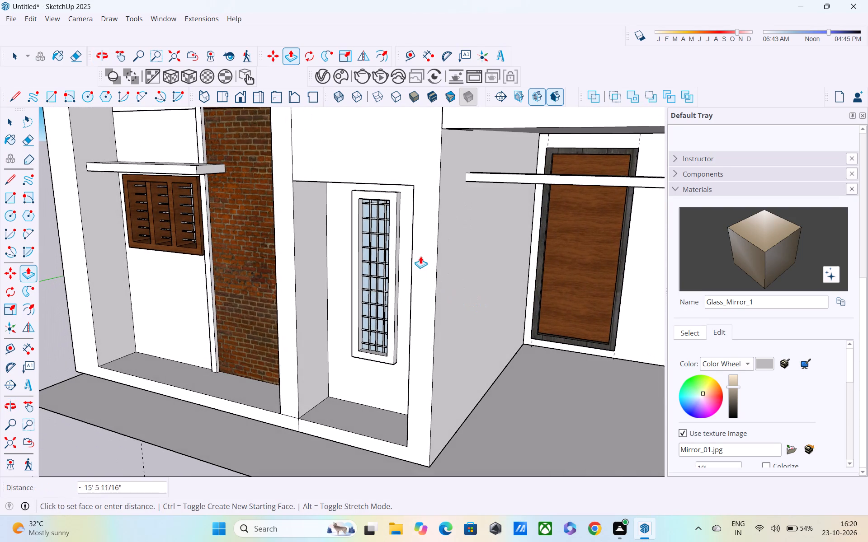
{"action": "scroll", "coordinate": [429, 248], "scroll_direction": "down", "scroll_amount": 2}
{"action": "middle_click_drag", "start_coordinate": [474, 230], "coordinate": [435, 199]}
{"action": "scroll", "coordinate": [434, 199], "scroll_direction": "down", "scroll_amount": 3}
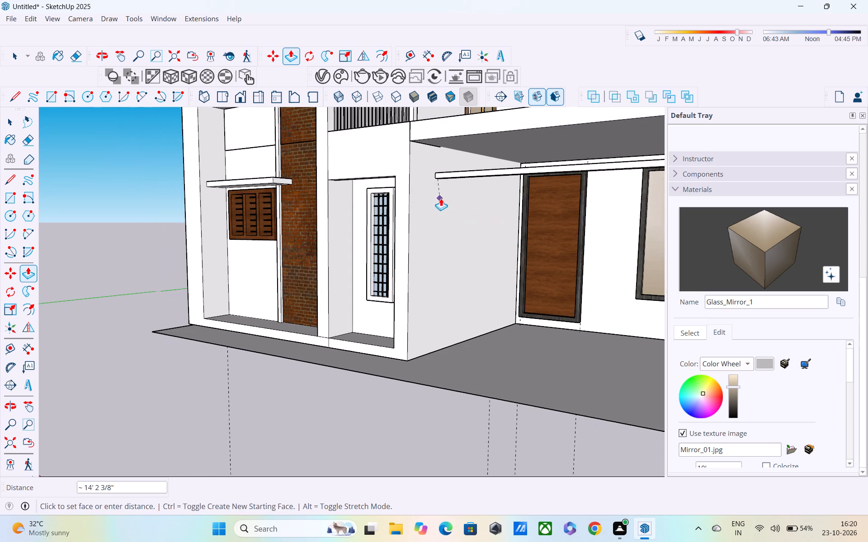
{"action": "middle_click_drag", "start_coordinate": [440, 196], "coordinate": [385, 199]}
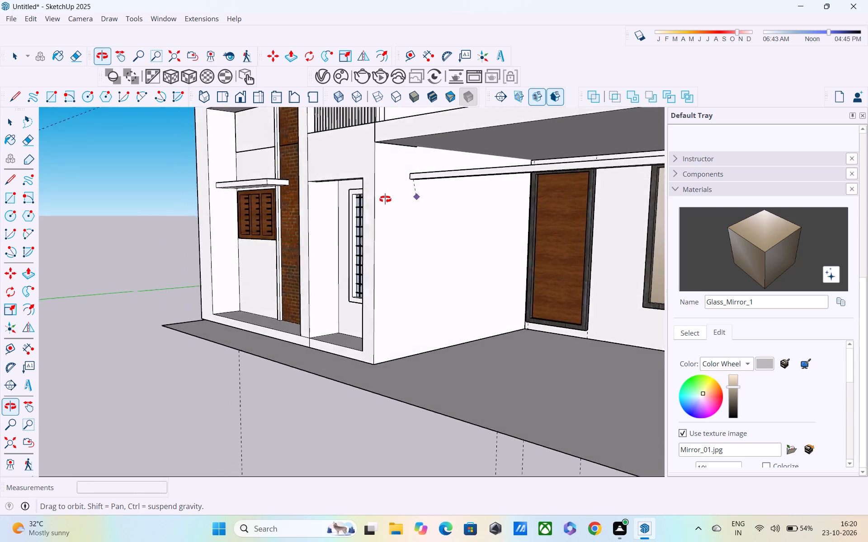
{"action": "middle_click_drag", "start_coordinate": [385, 199], "coordinate": [297, 220]}
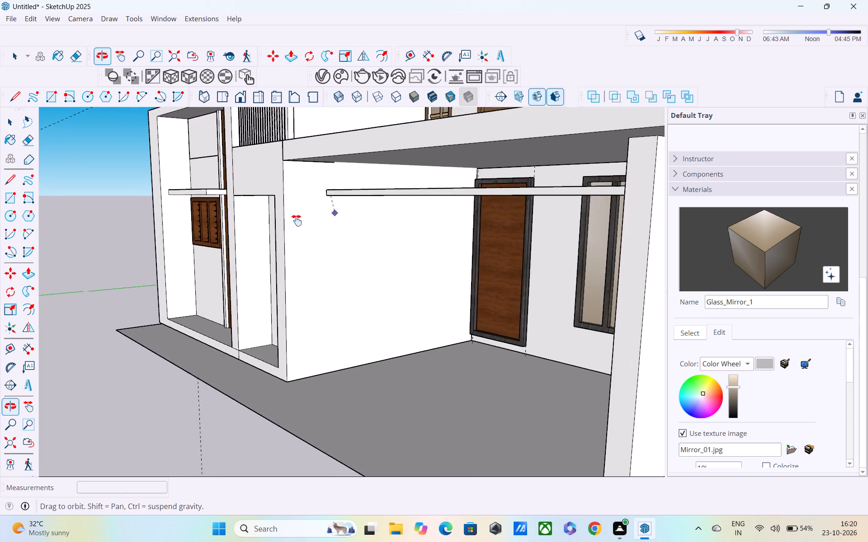
{"action": "middle_click_drag", "start_coordinate": [297, 220], "coordinate": [208, 236]}
{"action": "middle_click_drag", "start_coordinate": [286, 248], "coordinate": [434, 216]}
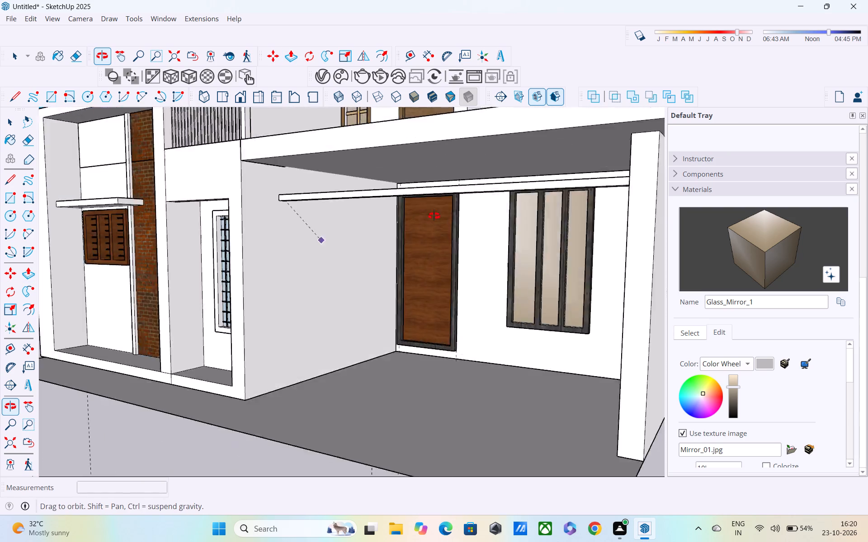
{"action": "middle_click_drag", "start_coordinate": [434, 216], "coordinate": [217, 247]}
{"action": "middle_click_drag", "start_coordinate": [289, 245], "coordinate": [402, 242]}
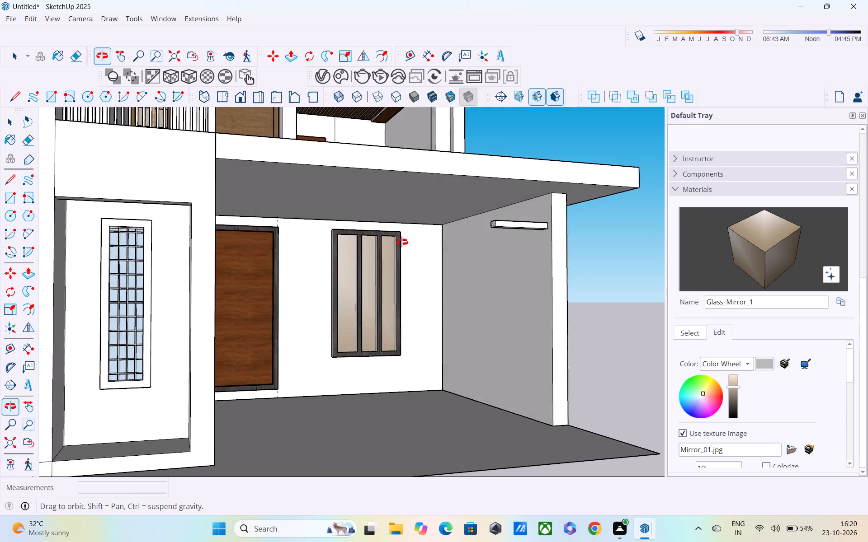
{"action": "middle_click_drag", "start_coordinate": [402, 242], "coordinate": [495, 200]}
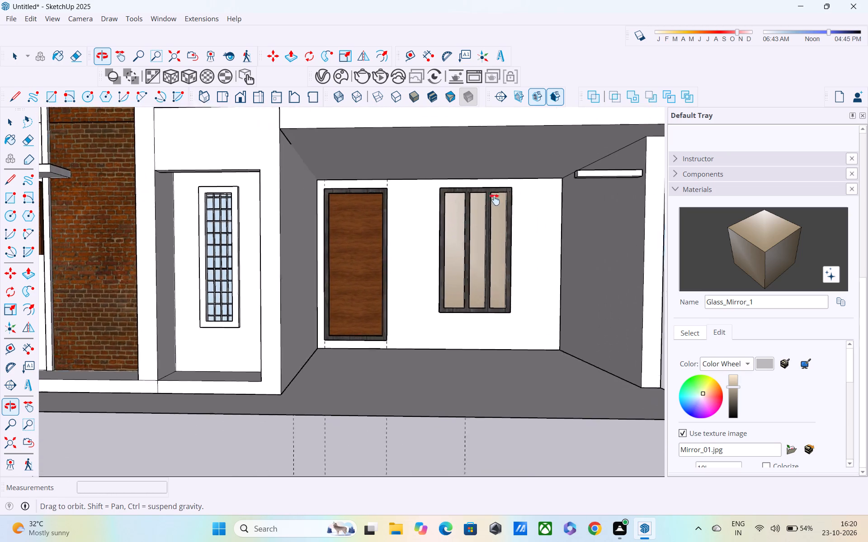
{"action": "middle_click_drag", "start_coordinate": [495, 200], "coordinate": [387, 253]}
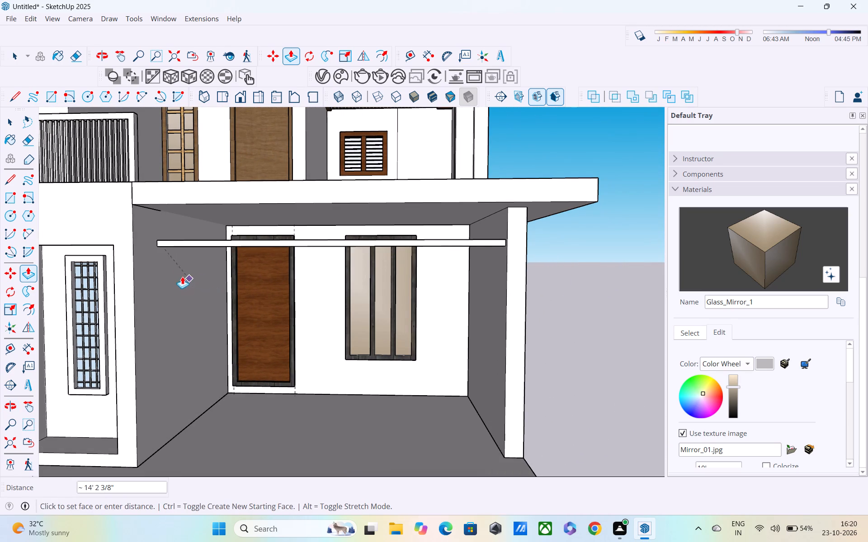
{"action": "left_click", "coordinate": [156, 267]}
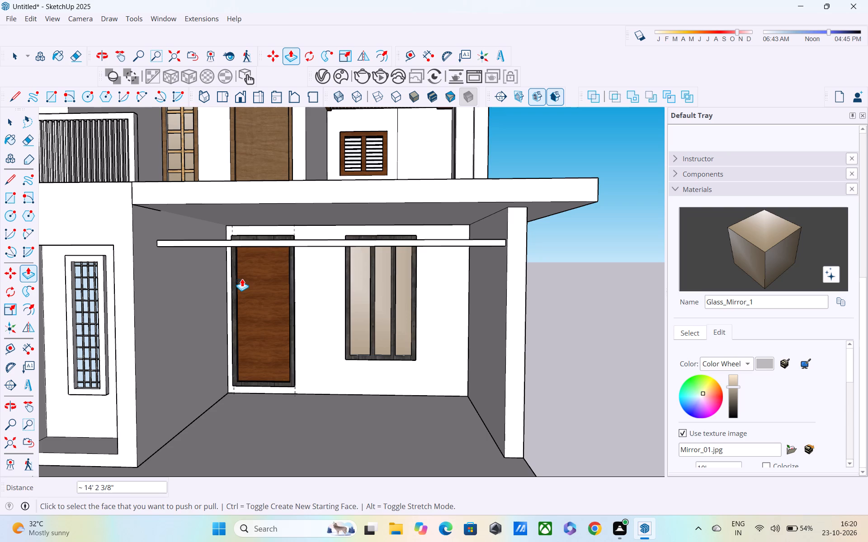
Select the short edge where the door-side porch wall meets the underside of the terrace slab.
{"action": "middle_click_drag", "start_coordinate": [239, 271], "coordinate": [249, 295]}
{"action": "scroll", "coordinate": [230, 261], "scroll_direction": "up", "scroll_amount": 6}
{"action": "middle_click_drag", "start_coordinate": [217, 251], "coordinate": [208, 200]}
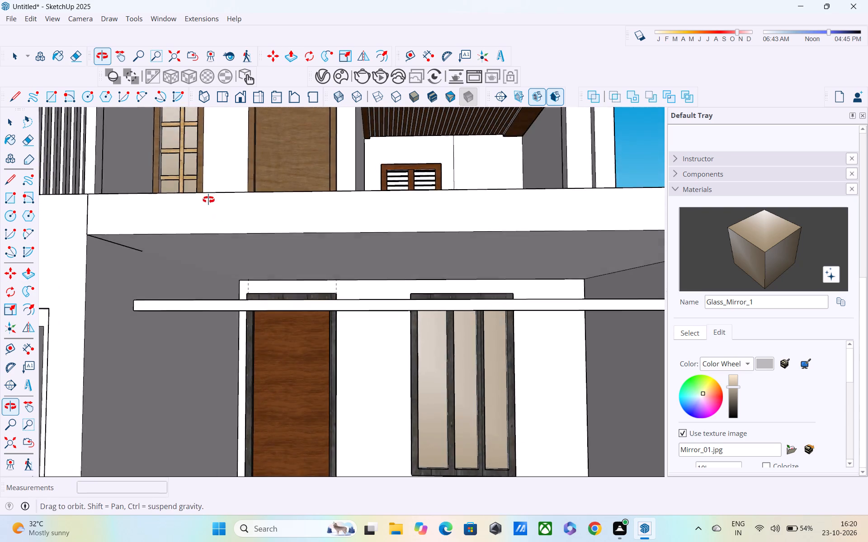
{"action": "middle_click_drag", "start_coordinate": [208, 200], "coordinate": [208, 199]}
{"action": "scroll", "coordinate": [197, 248], "scroll_direction": "up", "scroll_amount": 4}
{"action": "middle_click_drag", "start_coordinate": [184, 232], "coordinate": [215, 190]}
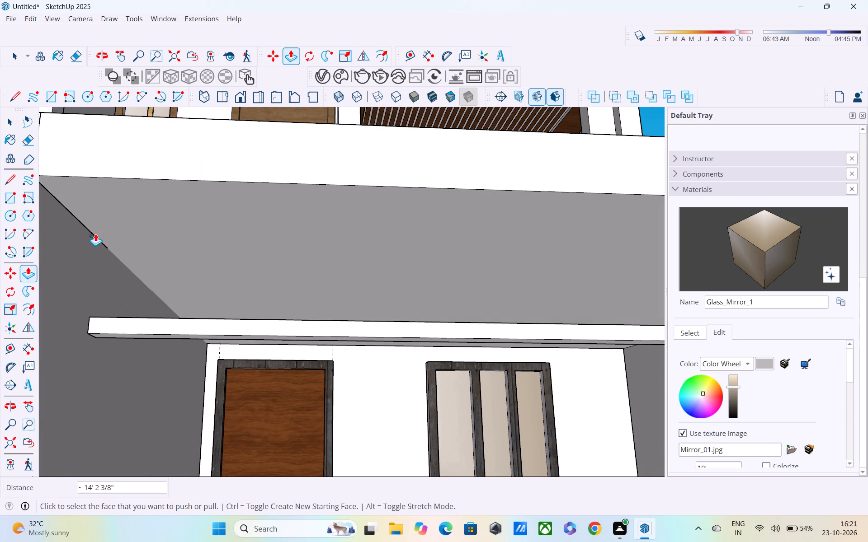
{"action": "key", "text": "space"}
{"action": "left_click", "coordinate": [99, 241]}
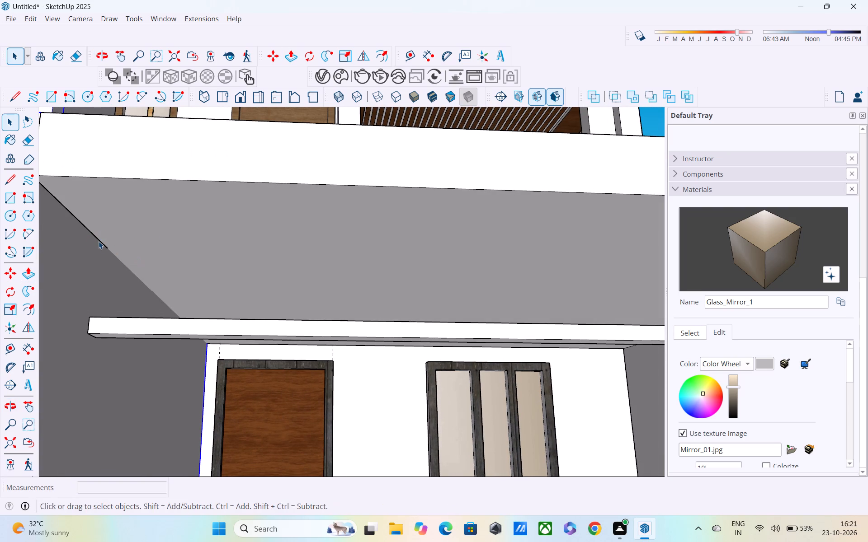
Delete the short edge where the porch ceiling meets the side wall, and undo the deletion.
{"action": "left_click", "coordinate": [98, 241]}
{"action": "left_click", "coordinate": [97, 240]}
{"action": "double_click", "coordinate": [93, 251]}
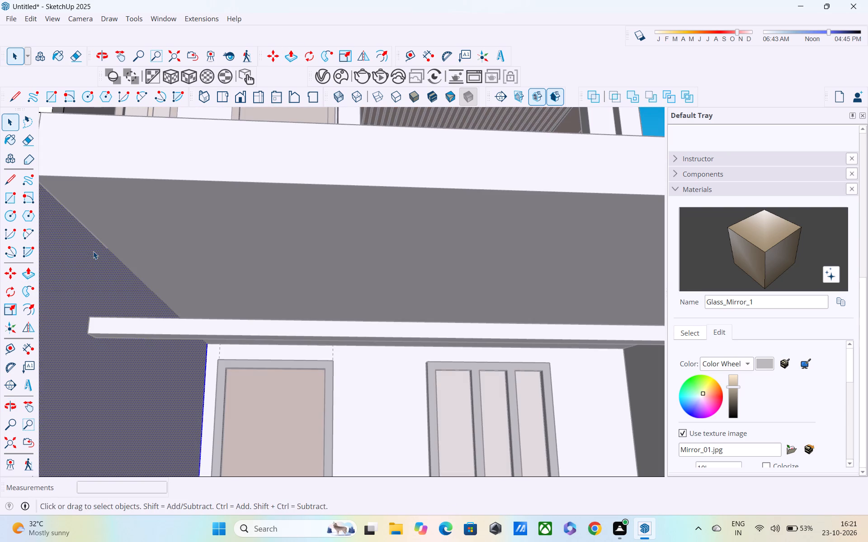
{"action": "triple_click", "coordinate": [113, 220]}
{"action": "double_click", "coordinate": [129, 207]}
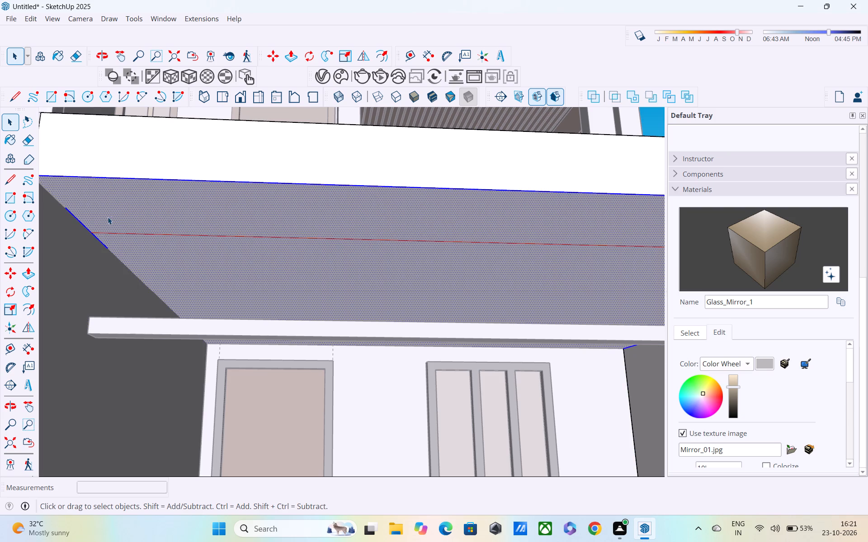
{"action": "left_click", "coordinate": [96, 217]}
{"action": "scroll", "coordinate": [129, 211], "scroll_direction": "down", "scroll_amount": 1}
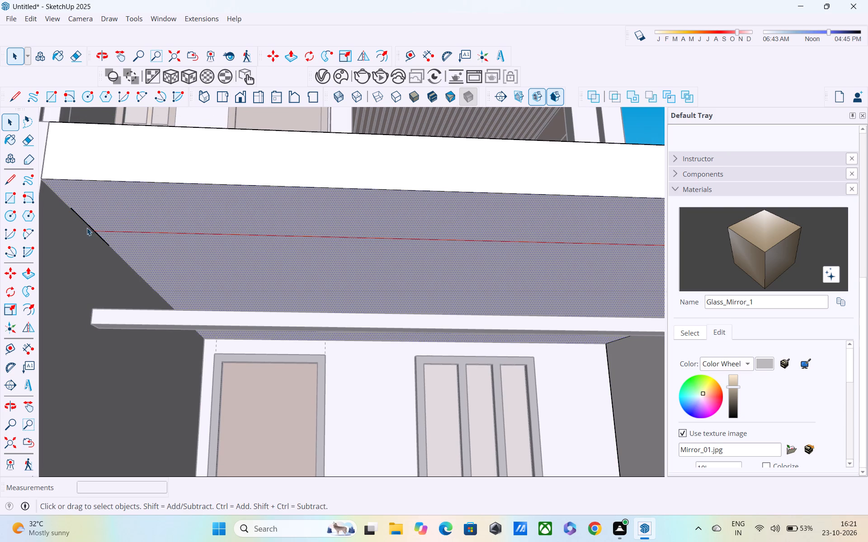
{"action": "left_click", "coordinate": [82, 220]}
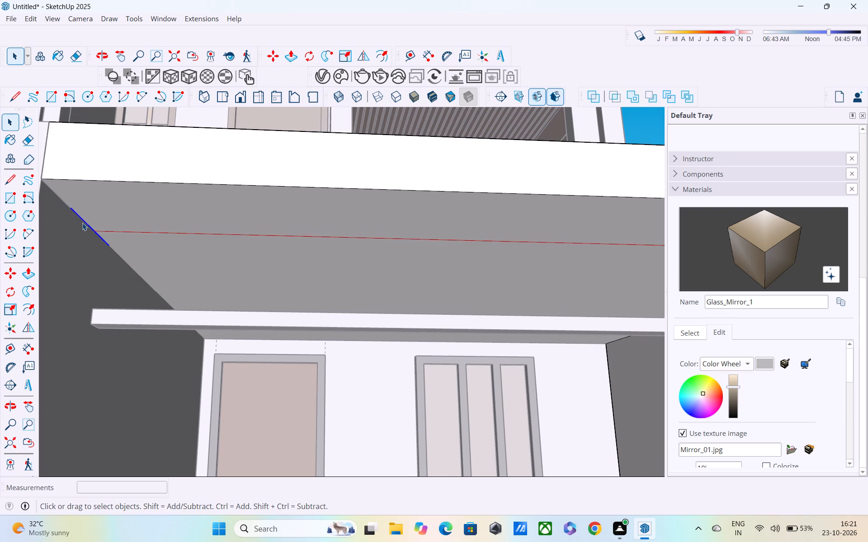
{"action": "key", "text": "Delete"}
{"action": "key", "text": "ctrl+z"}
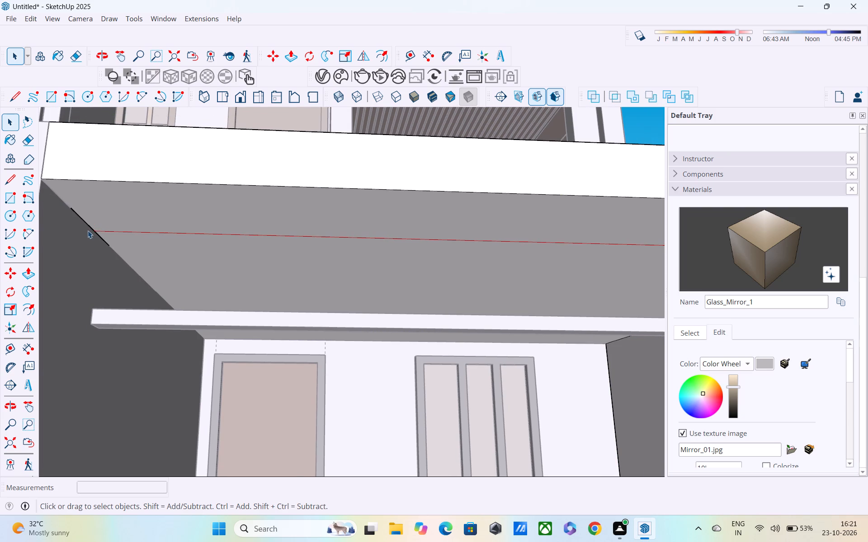
Close the porch group being edited and return to the whole model.
{"action": "scroll", "coordinate": [90, 231], "scroll_direction": "down", "scroll_amount": 3}
{"action": "middle_click_drag", "start_coordinate": [97, 238], "coordinate": [121, 304]}
{"action": "scroll", "coordinate": [121, 298], "scroll_direction": "down", "scroll_amount": 1}
{"action": "scroll", "coordinate": [121, 308], "scroll_direction": "up", "scroll_amount": 3}
{"action": "middle_click_drag", "start_coordinate": [121, 308], "coordinate": [118, 304]}
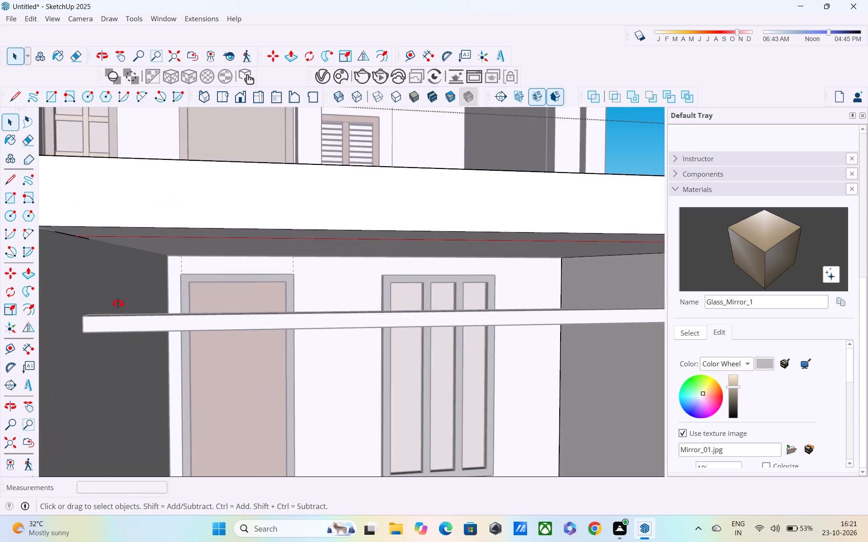
{"action": "middle_click_drag", "start_coordinate": [118, 304], "coordinate": [104, 281]}
{"action": "scroll", "coordinate": [104, 284], "scroll_direction": "up", "scroll_amount": 2}
{"action": "middle_click_drag", "start_coordinate": [104, 297], "coordinate": [105, 369]}
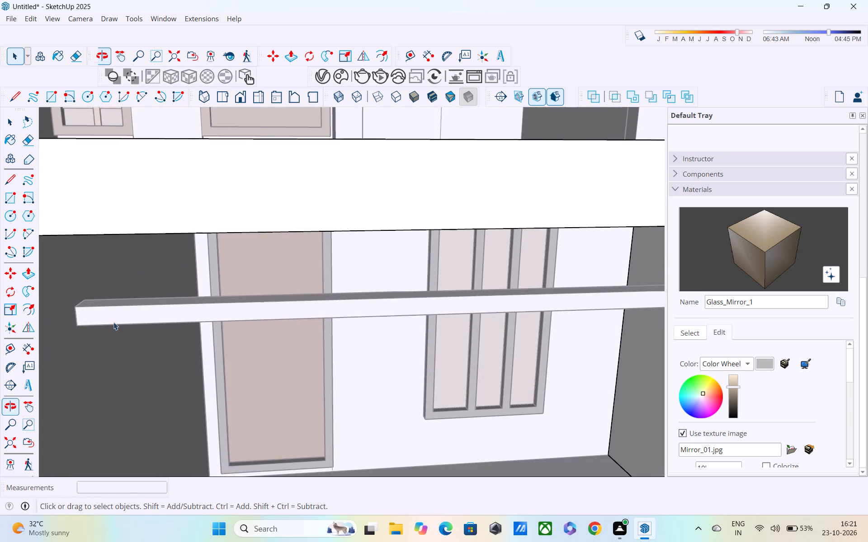
{"action": "scroll", "coordinate": [118, 299], "scroll_direction": "up", "scroll_amount": 6}
{"action": "double_click", "coordinate": [128, 322]}
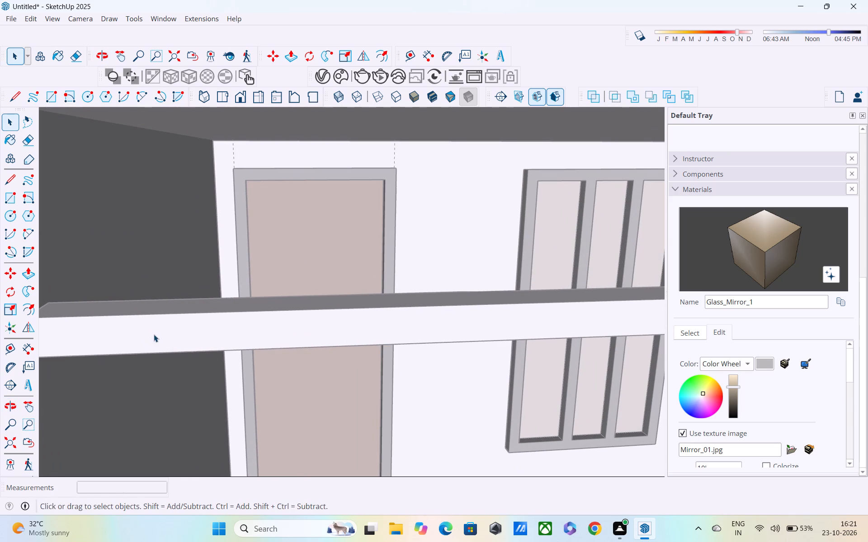
{"action": "scroll", "coordinate": [154, 334], "scroll_direction": "down", "scroll_amount": 15}
{"action": "scroll", "coordinate": [408, 252], "scroll_direction": "down", "scroll_amount": 4}
{"action": "left_click", "coordinate": [570, 141]}
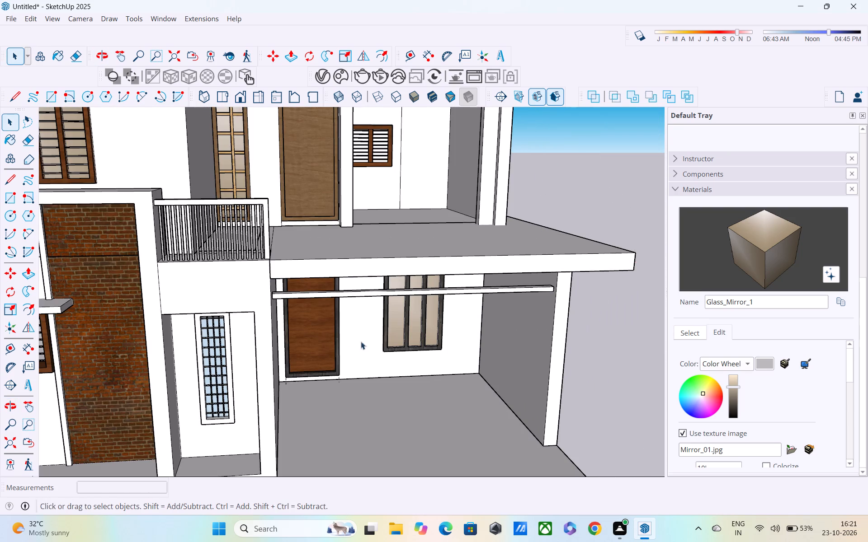
Draw a rectangle about 2 5/16" by 1 15/16" on the hanging beam's top face, near its end by the wooden door.
{"action": "scroll", "coordinate": [328, 314], "scroll_direction": "down", "scroll_amount": 1}
{"action": "scroll", "coordinate": [323, 306], "scroll_direction": "up", "scroll_amount": 9}
{"action": "middle_click_drag", "start_coordinate": [279, 299], "coordinate": [209, 305]}
{"action": "scroll", "coordinate": [215, 294], "scroll_direction": "up", "scroll_amount": 9}
{"action": "middle_click_drag", "start_coordinate": [235, 272], "coordinate": [236, 264]}
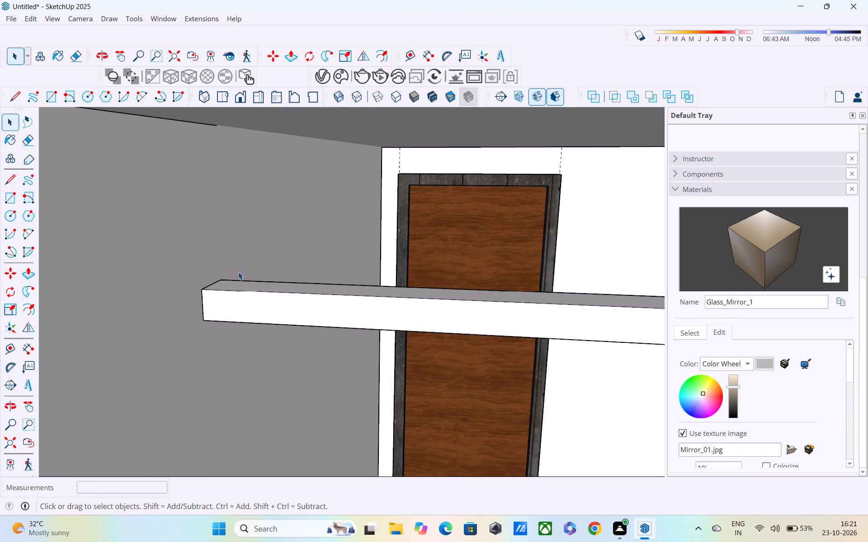
{"action": "key", "text": "r"}
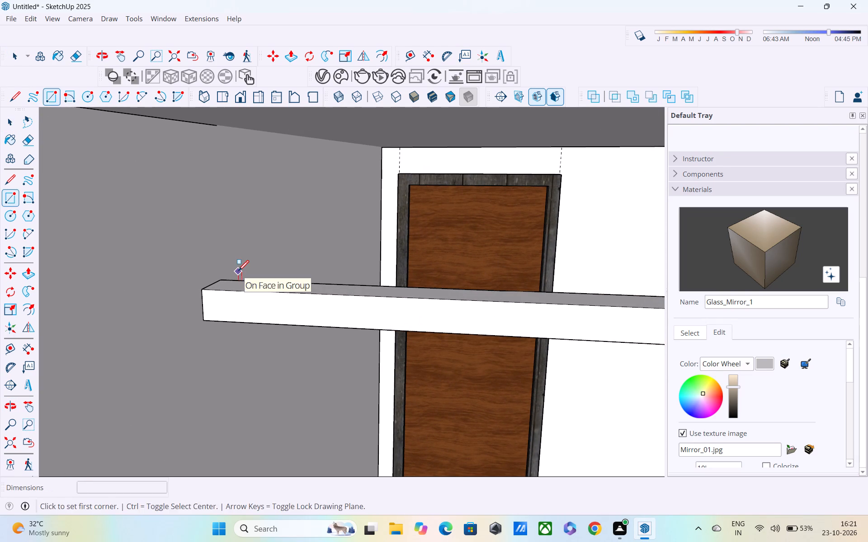
{"action": "middle_click_drag", "start_coordinate": [238, 272], "coordinate": [241, 309]}
{"action": "scroll", "coordinate": [231, 291], "scroll_direction": "up", "scroll_amount": 4}
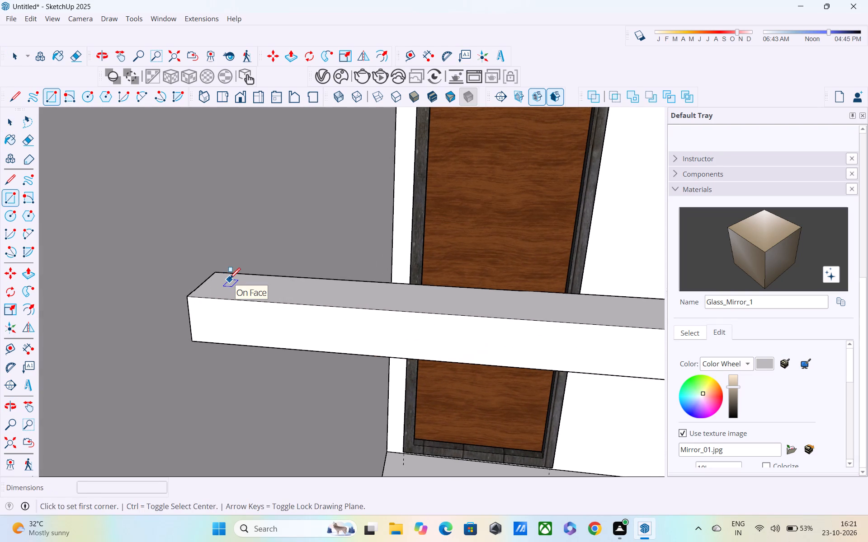
{"action": "left_click", "coordinate": [231, 279]}
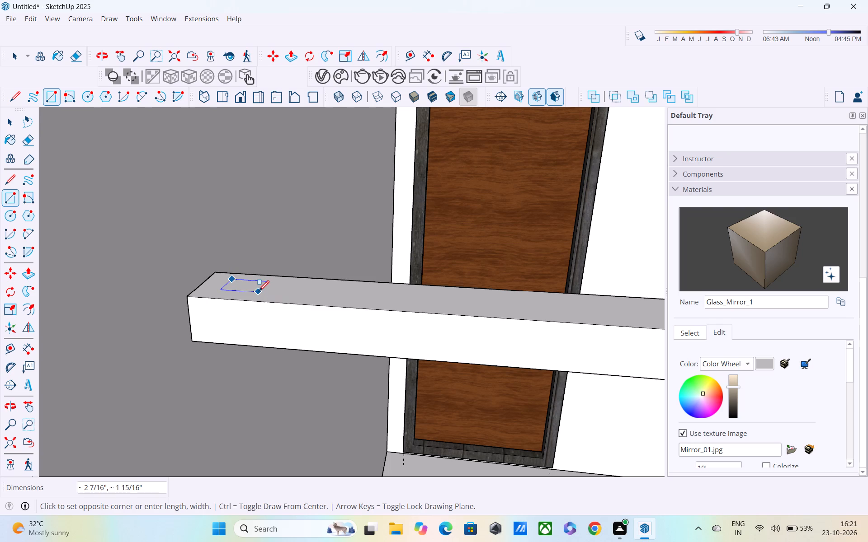
{"action": "left_click", "coordinate": [256, 292]}
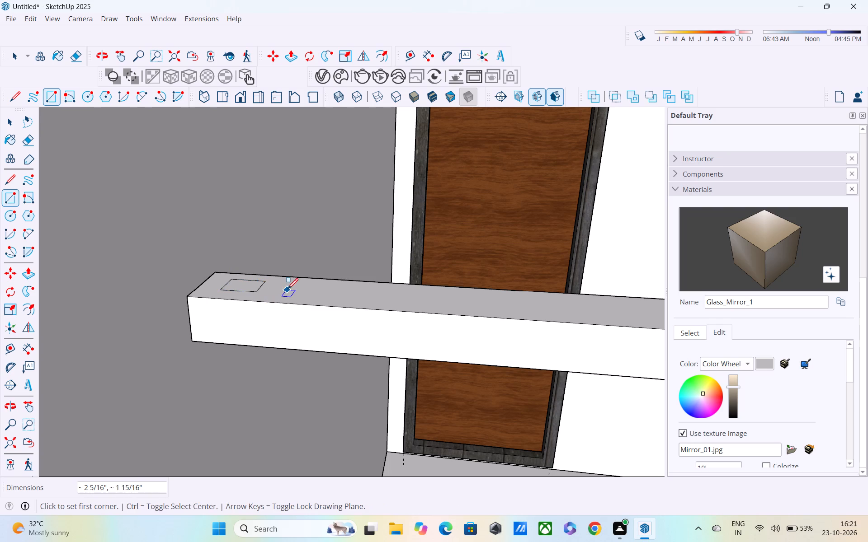
Push/Pull the small rectangle on the beam upward about 1' 3" toward the porch ceiling to form a post.
{"action": "key", "text": "space"}
{"action": "type", "text": "P"}
{"action": "key", "text": "space"}
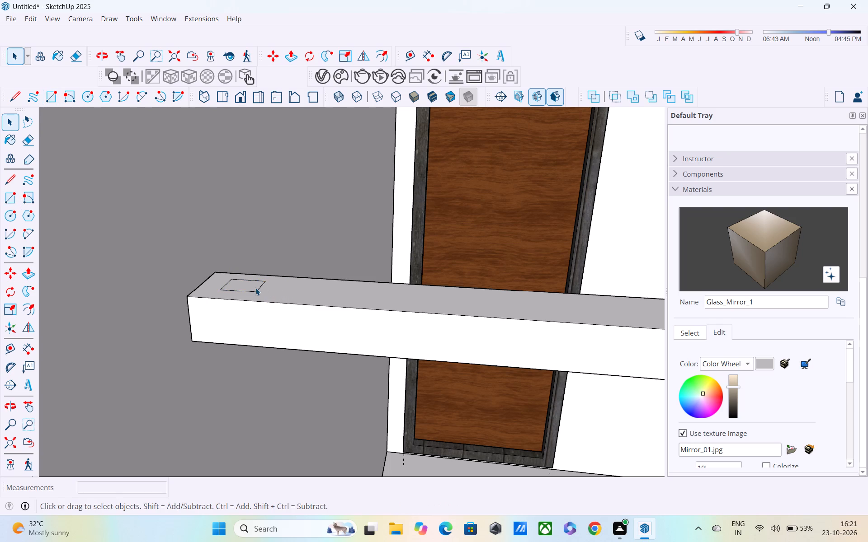
{"action": "left_click", "coordinate": [250, 292]}
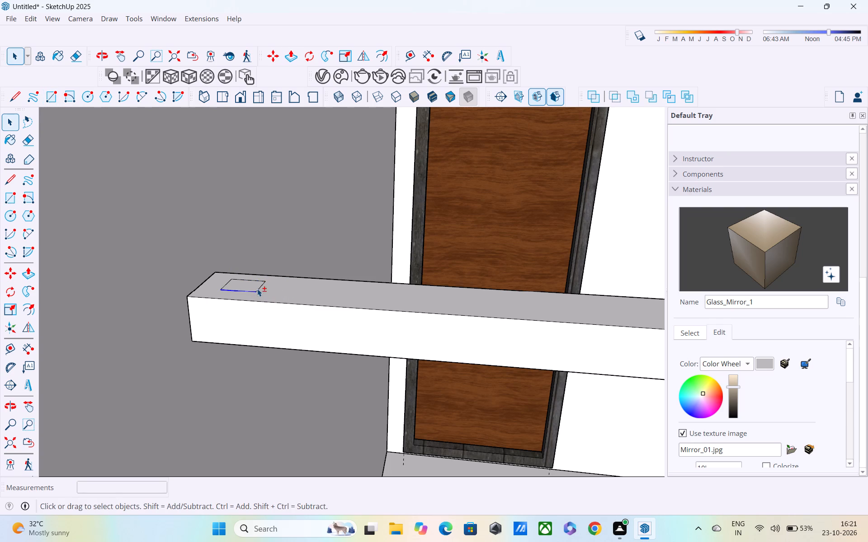
{"action": "left_click", "coordinate": [259, 287], "text": "shift"}
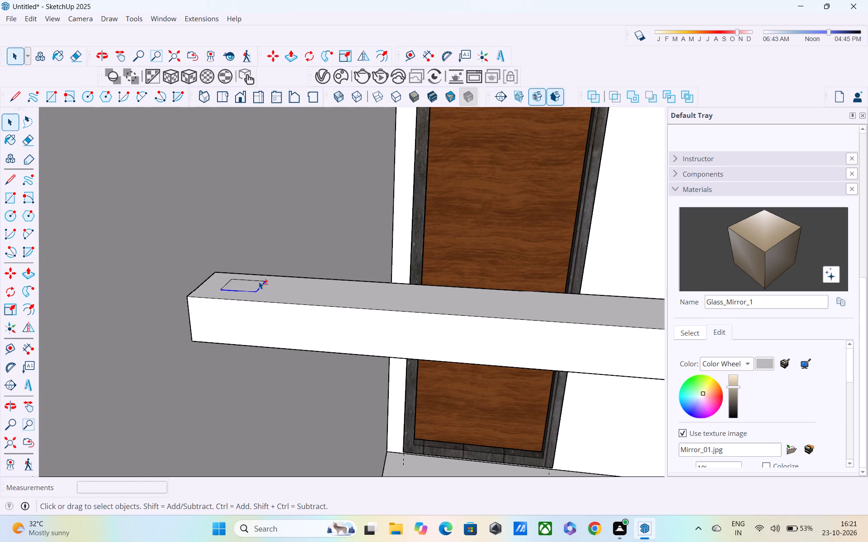
{"action": "left_click", "coordinate": [259, 281], "text": "shift"}
{"action": "left_click", "coordinate": [226, 286], "text": "shift"}
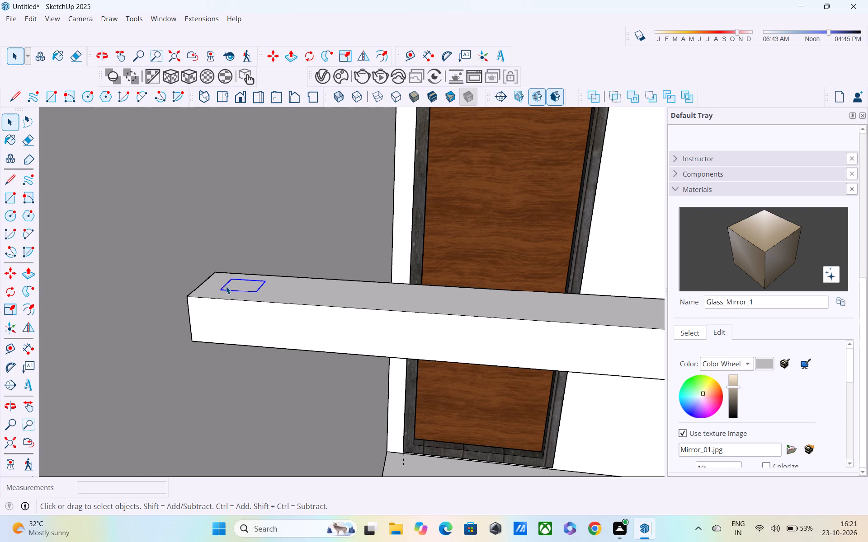
{"action": "right_click", "coordinate": [226, 285]}
{"action": "left_click", "coordinate": [263, 395]}
{"action": "key", "text": "p"}
{"action": "left_click", "coordinate": [253, 280]}
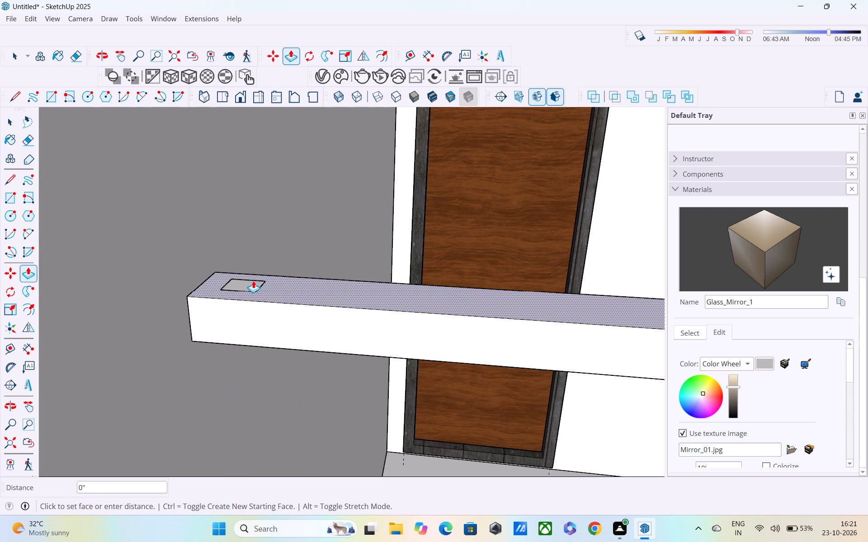
{"action": "key", "text": "Escape"}
{"action": "left_click", "coordinate": [254, 283]}
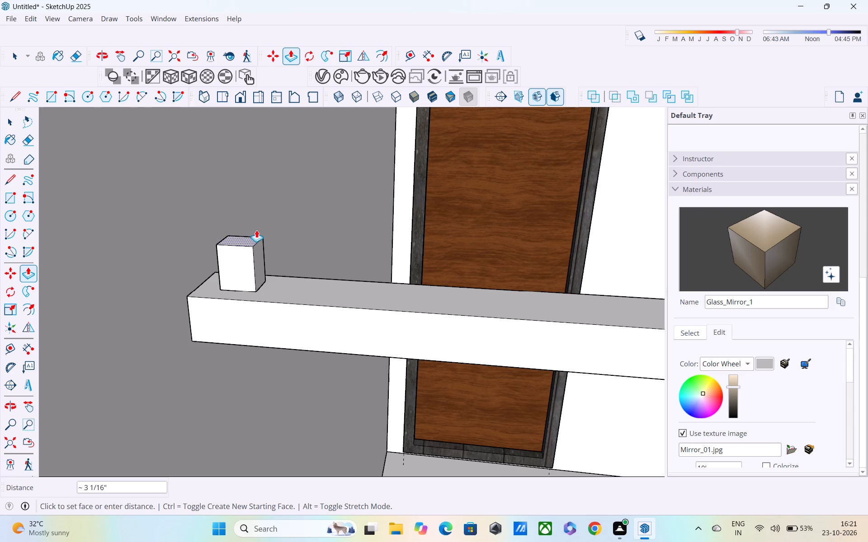
{"action": "scroll", "coordinate": [260, 219], "scroll_direction": "down", "scroll_amount": 5}
{"action": "middle_click_drag", "start_coordinate": [266, 209], "coordinate": [283, 314], "text": "shift"}
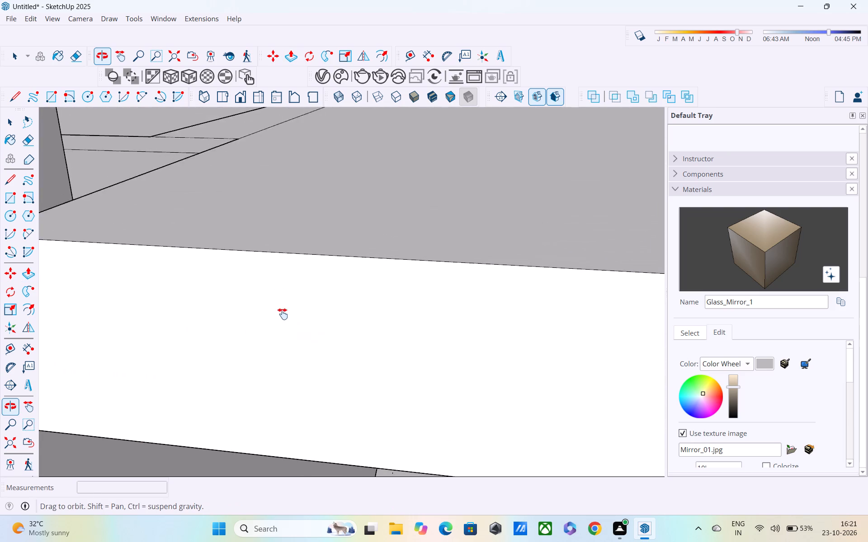
{"action": "middle_click_drag", "start_coordinate": [283, 314], "coordinate": [282, 282], "text": "shift"}
{"action": "middle_click_drag", "start_coordinate": [282, 296], "coordinate": [301, 195]}
{"action": "middle_click_drag", "start_coordinate": [302, 276], "coordinate": [318, 204], "text": "shift"}
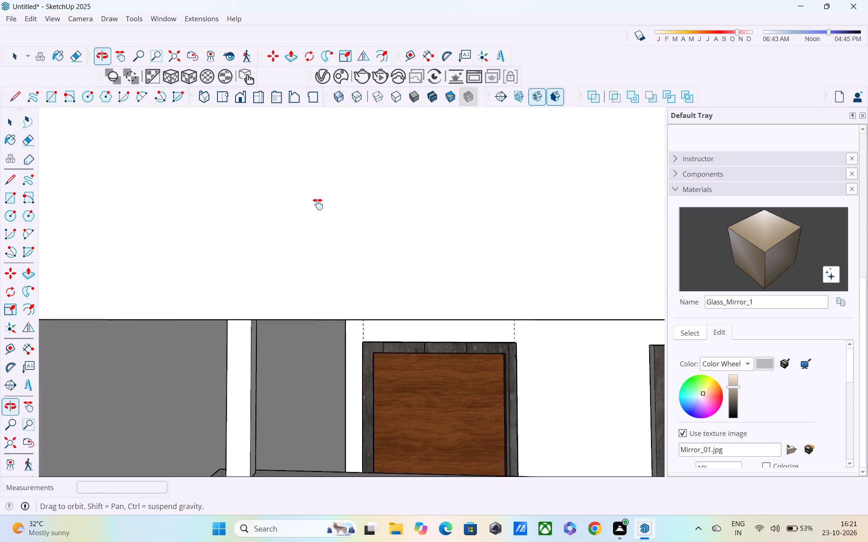
{"action": "middle_click_drag", "start_coordinate": [318, 204], "coordinate": [331, 165], "text": "shift"}
{"action": "left_click", "coordinate": [281, 286]}
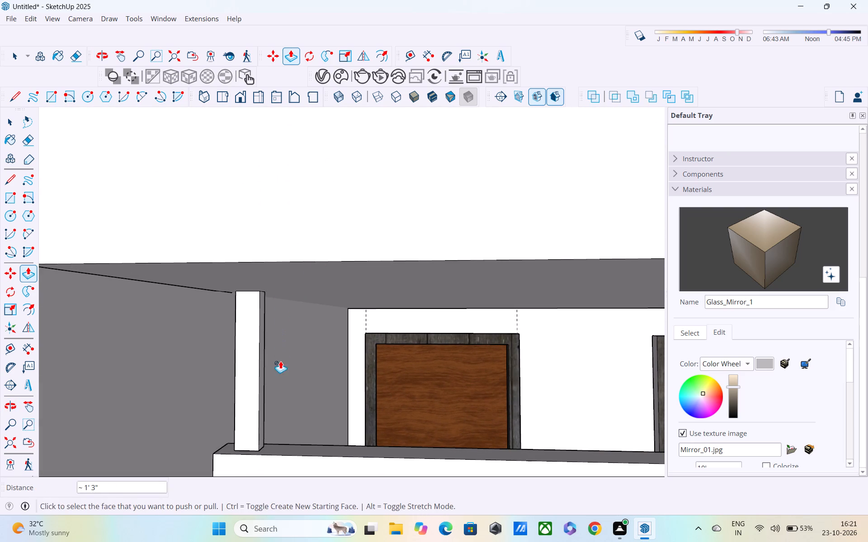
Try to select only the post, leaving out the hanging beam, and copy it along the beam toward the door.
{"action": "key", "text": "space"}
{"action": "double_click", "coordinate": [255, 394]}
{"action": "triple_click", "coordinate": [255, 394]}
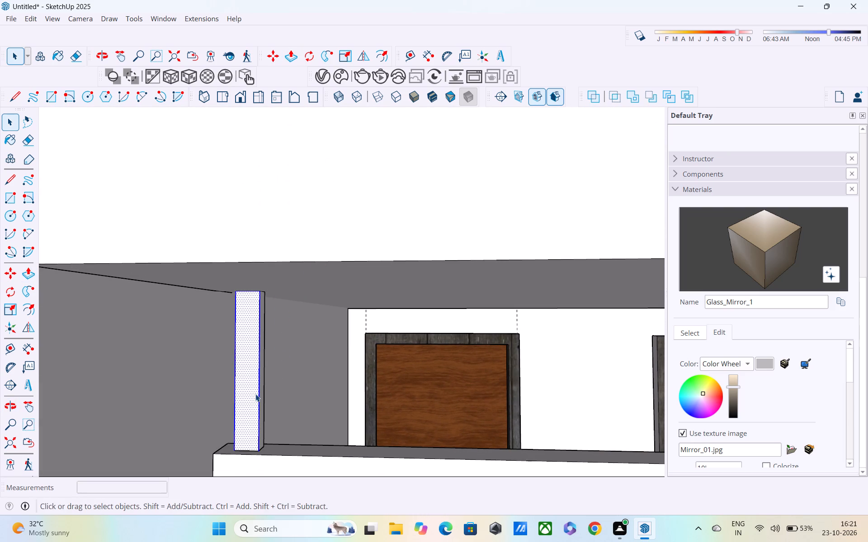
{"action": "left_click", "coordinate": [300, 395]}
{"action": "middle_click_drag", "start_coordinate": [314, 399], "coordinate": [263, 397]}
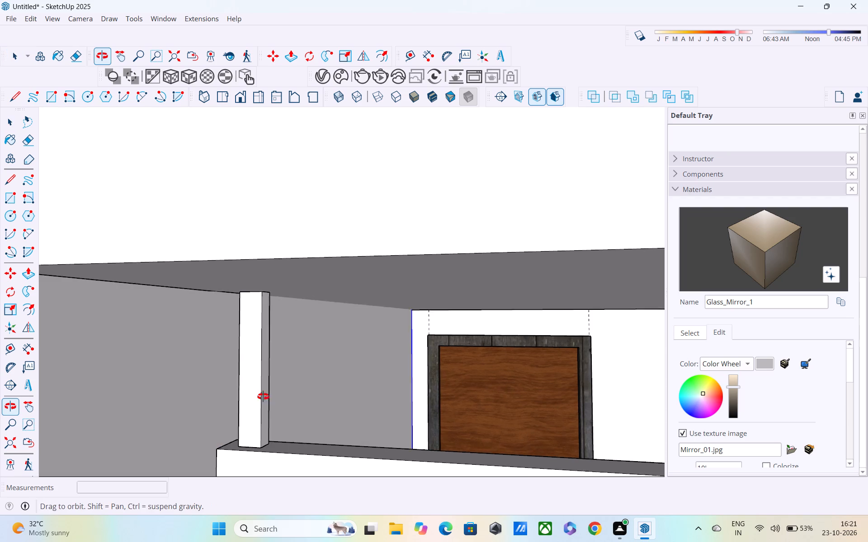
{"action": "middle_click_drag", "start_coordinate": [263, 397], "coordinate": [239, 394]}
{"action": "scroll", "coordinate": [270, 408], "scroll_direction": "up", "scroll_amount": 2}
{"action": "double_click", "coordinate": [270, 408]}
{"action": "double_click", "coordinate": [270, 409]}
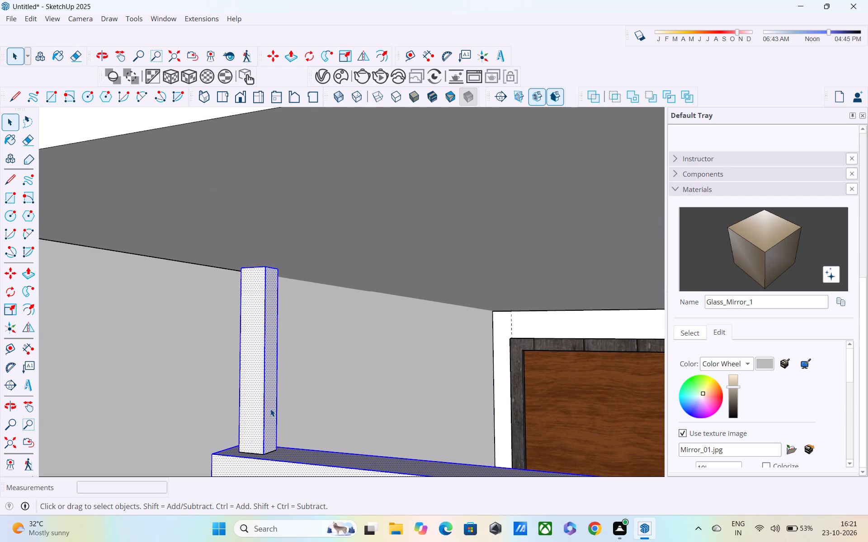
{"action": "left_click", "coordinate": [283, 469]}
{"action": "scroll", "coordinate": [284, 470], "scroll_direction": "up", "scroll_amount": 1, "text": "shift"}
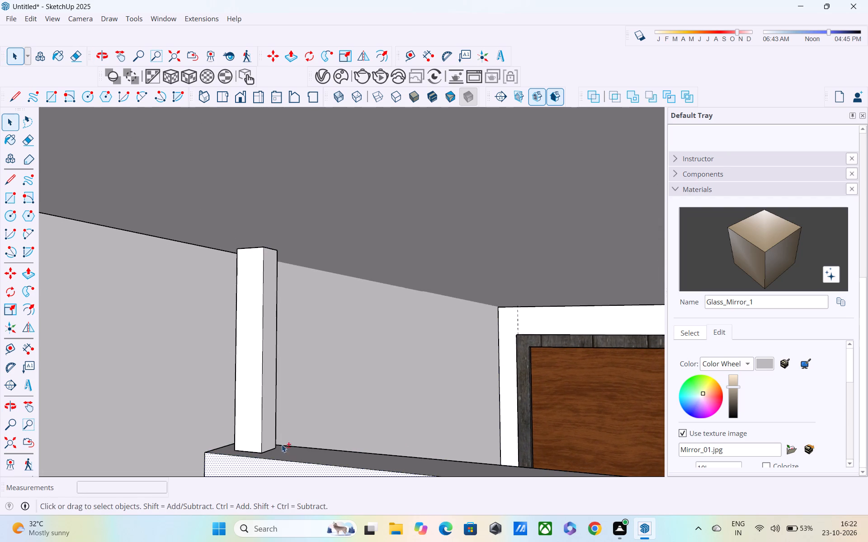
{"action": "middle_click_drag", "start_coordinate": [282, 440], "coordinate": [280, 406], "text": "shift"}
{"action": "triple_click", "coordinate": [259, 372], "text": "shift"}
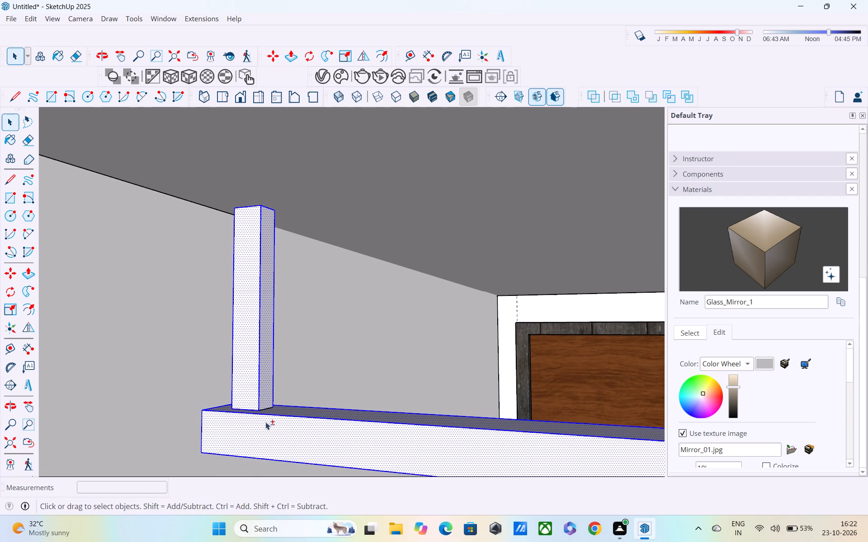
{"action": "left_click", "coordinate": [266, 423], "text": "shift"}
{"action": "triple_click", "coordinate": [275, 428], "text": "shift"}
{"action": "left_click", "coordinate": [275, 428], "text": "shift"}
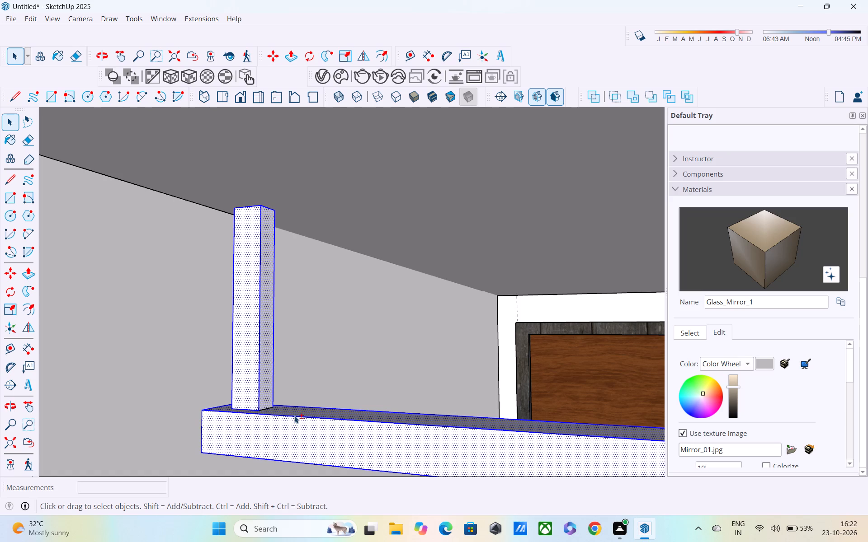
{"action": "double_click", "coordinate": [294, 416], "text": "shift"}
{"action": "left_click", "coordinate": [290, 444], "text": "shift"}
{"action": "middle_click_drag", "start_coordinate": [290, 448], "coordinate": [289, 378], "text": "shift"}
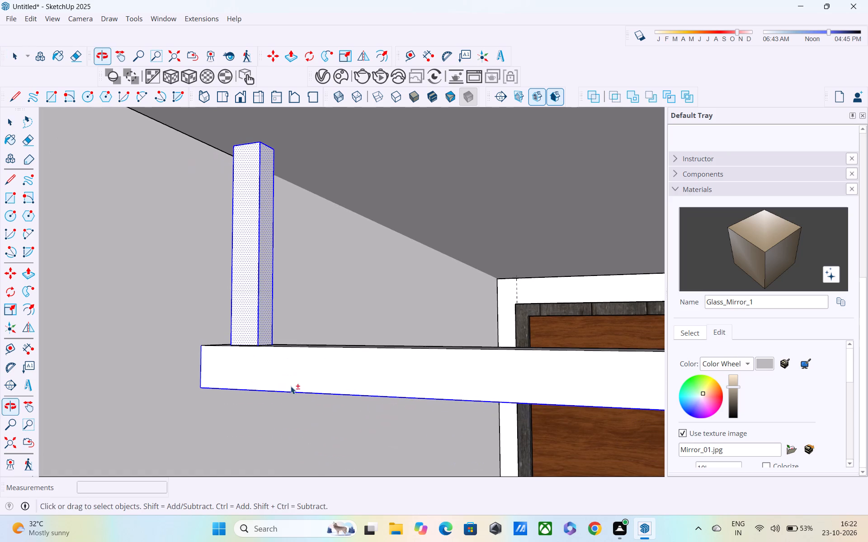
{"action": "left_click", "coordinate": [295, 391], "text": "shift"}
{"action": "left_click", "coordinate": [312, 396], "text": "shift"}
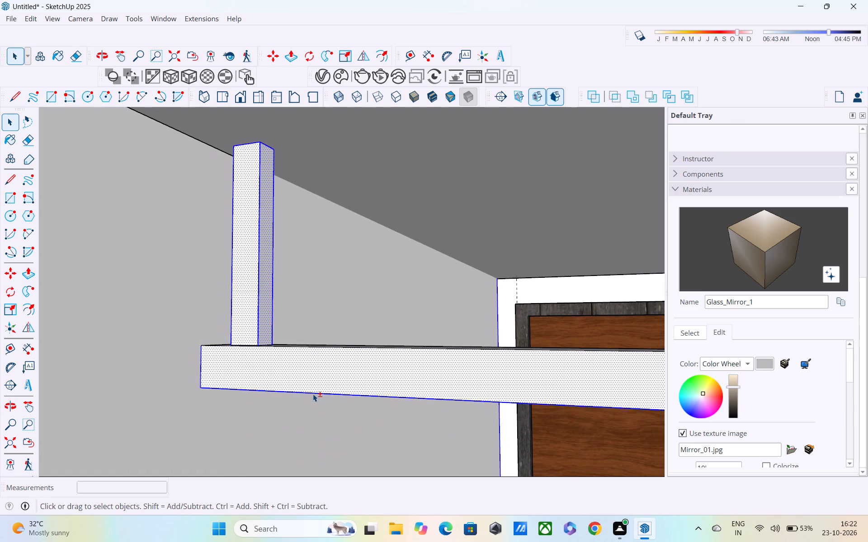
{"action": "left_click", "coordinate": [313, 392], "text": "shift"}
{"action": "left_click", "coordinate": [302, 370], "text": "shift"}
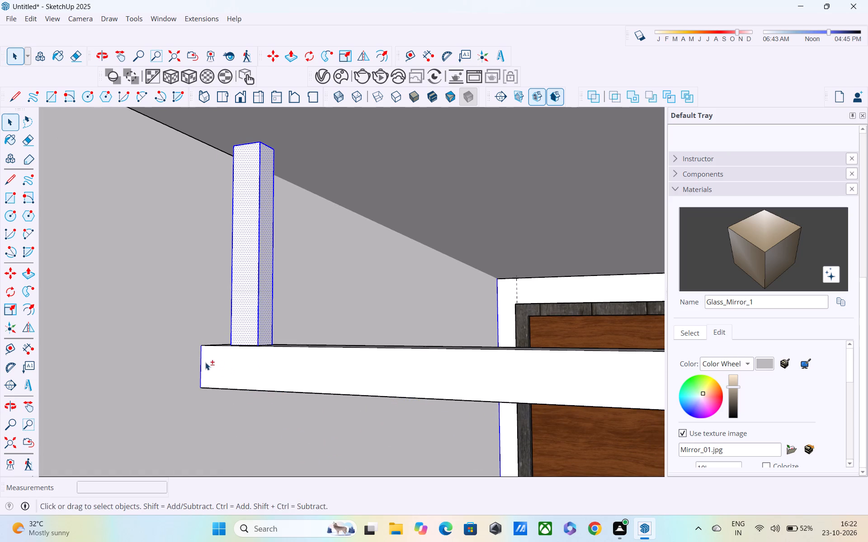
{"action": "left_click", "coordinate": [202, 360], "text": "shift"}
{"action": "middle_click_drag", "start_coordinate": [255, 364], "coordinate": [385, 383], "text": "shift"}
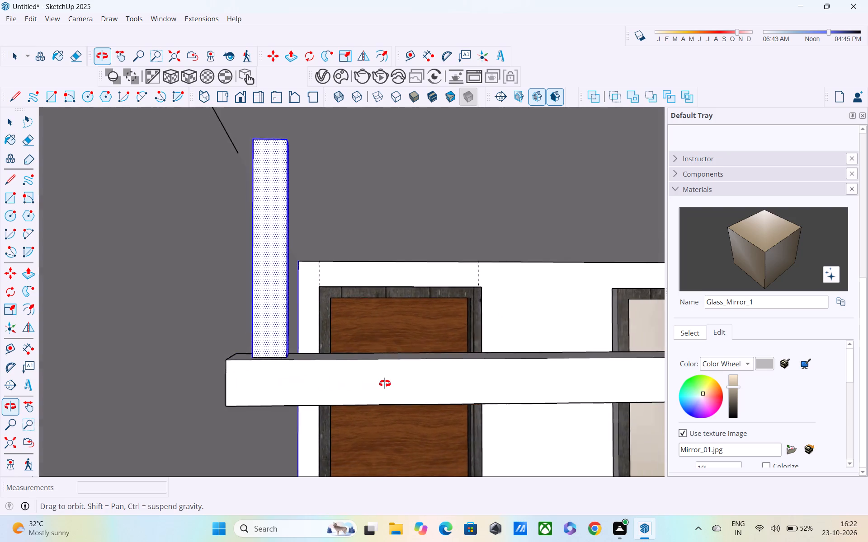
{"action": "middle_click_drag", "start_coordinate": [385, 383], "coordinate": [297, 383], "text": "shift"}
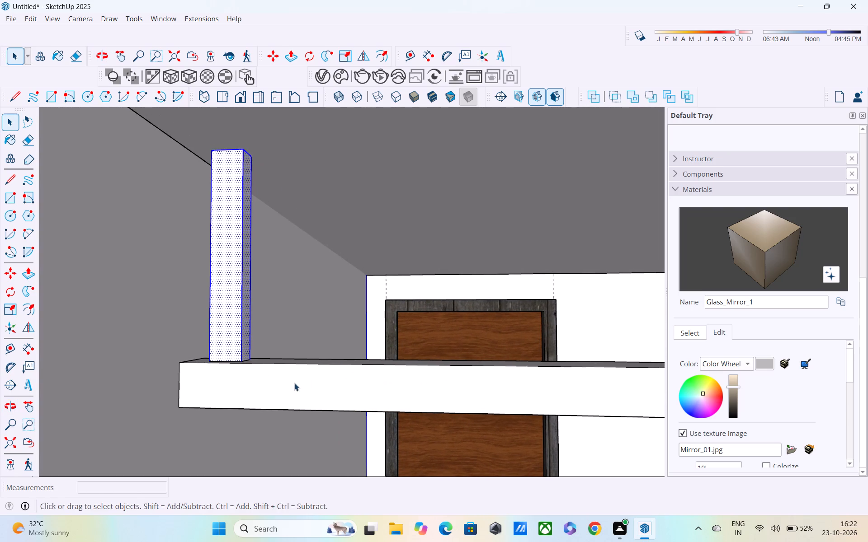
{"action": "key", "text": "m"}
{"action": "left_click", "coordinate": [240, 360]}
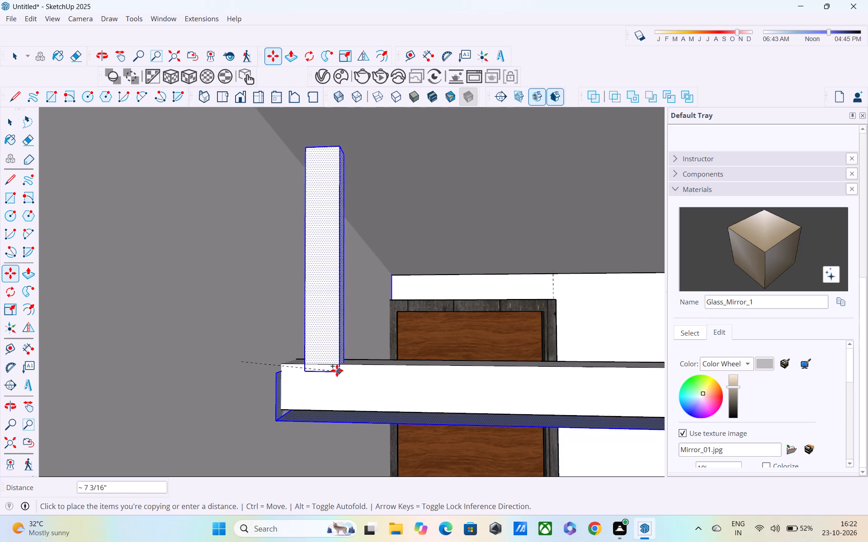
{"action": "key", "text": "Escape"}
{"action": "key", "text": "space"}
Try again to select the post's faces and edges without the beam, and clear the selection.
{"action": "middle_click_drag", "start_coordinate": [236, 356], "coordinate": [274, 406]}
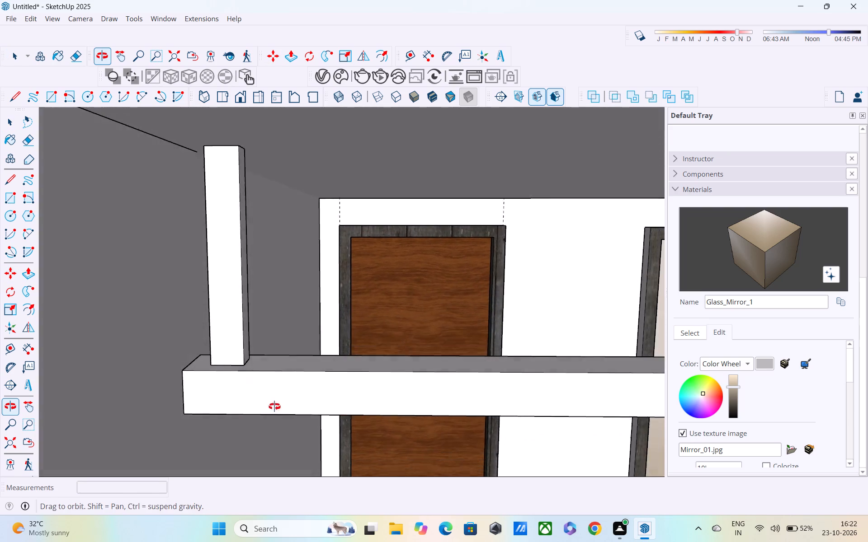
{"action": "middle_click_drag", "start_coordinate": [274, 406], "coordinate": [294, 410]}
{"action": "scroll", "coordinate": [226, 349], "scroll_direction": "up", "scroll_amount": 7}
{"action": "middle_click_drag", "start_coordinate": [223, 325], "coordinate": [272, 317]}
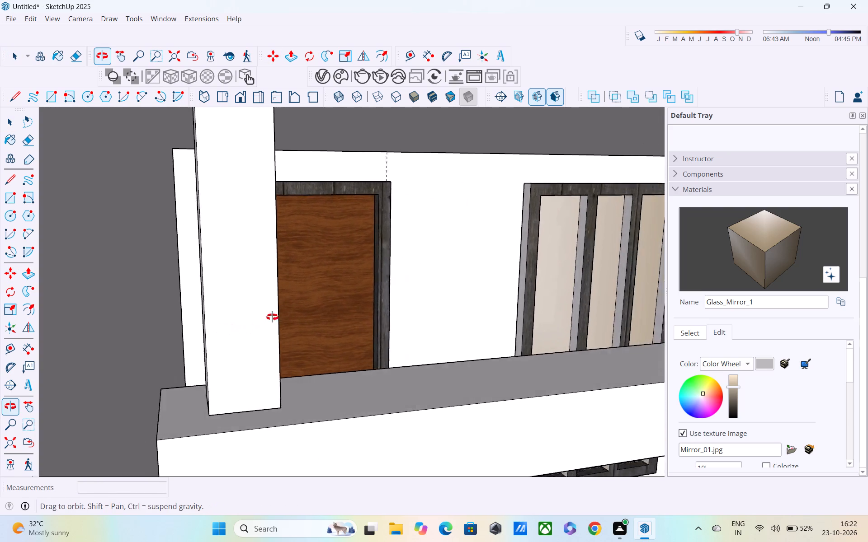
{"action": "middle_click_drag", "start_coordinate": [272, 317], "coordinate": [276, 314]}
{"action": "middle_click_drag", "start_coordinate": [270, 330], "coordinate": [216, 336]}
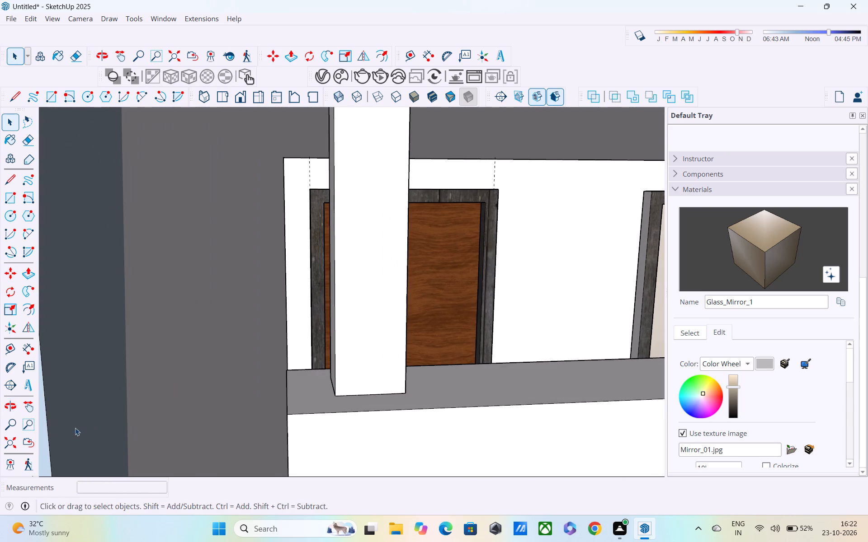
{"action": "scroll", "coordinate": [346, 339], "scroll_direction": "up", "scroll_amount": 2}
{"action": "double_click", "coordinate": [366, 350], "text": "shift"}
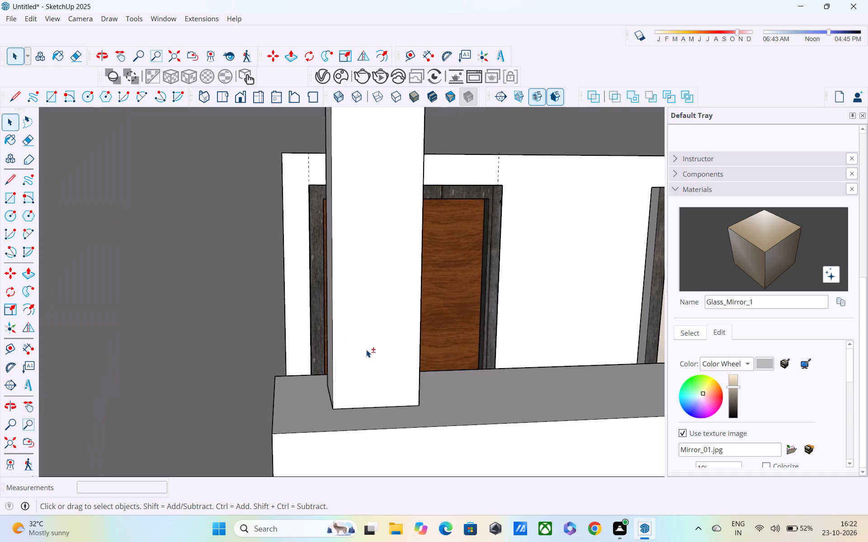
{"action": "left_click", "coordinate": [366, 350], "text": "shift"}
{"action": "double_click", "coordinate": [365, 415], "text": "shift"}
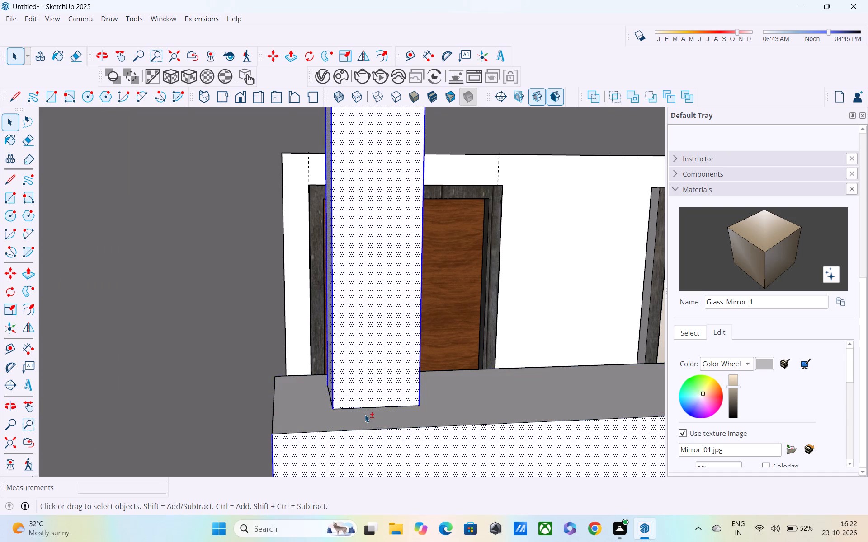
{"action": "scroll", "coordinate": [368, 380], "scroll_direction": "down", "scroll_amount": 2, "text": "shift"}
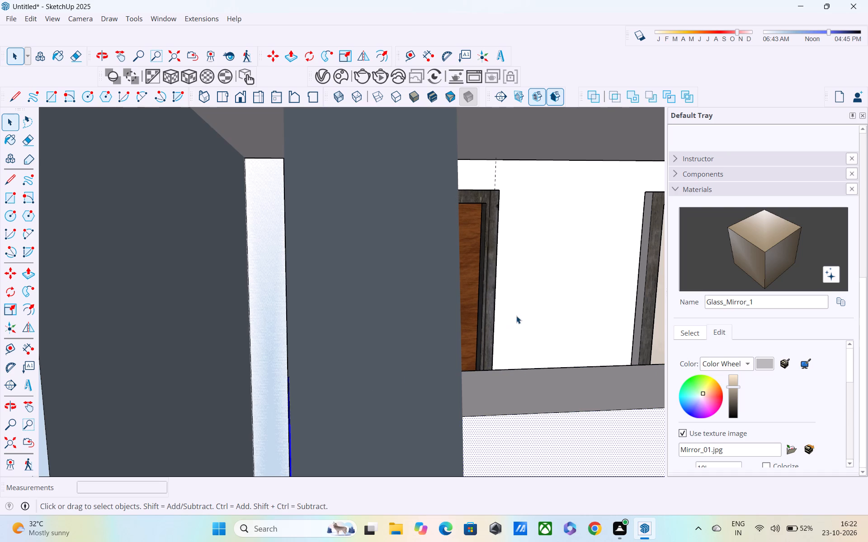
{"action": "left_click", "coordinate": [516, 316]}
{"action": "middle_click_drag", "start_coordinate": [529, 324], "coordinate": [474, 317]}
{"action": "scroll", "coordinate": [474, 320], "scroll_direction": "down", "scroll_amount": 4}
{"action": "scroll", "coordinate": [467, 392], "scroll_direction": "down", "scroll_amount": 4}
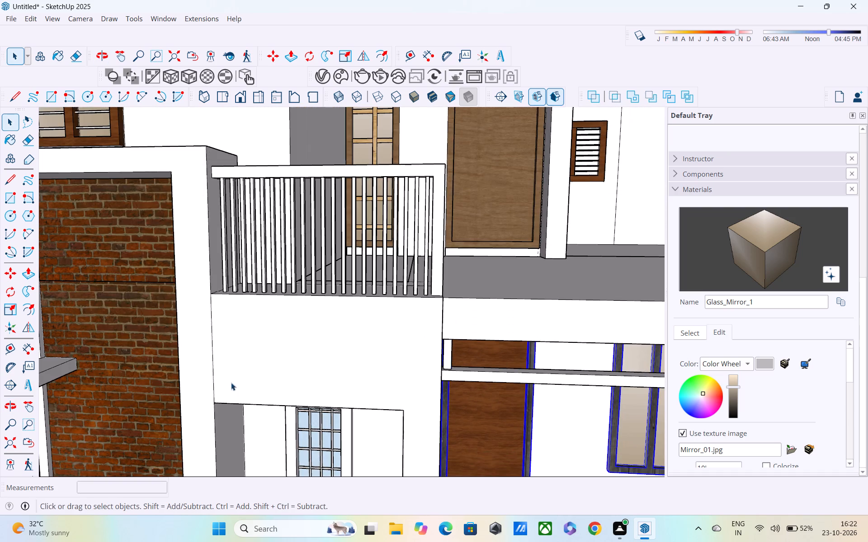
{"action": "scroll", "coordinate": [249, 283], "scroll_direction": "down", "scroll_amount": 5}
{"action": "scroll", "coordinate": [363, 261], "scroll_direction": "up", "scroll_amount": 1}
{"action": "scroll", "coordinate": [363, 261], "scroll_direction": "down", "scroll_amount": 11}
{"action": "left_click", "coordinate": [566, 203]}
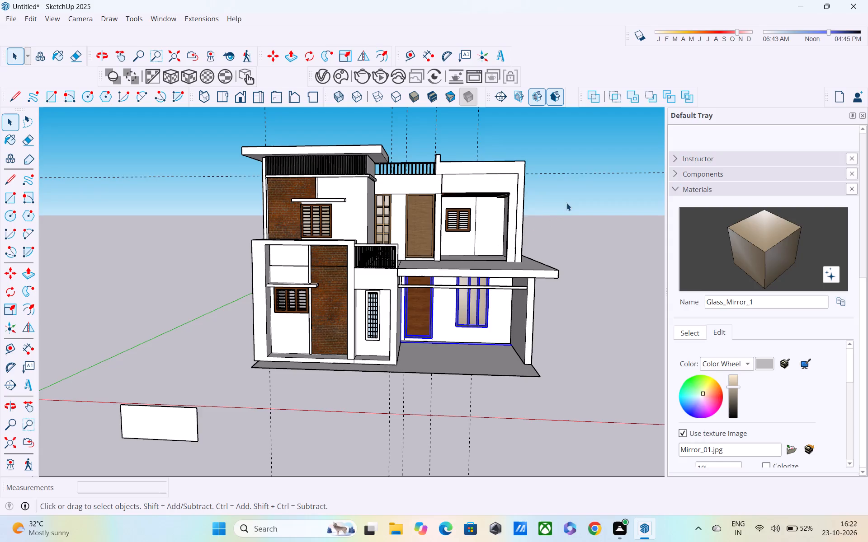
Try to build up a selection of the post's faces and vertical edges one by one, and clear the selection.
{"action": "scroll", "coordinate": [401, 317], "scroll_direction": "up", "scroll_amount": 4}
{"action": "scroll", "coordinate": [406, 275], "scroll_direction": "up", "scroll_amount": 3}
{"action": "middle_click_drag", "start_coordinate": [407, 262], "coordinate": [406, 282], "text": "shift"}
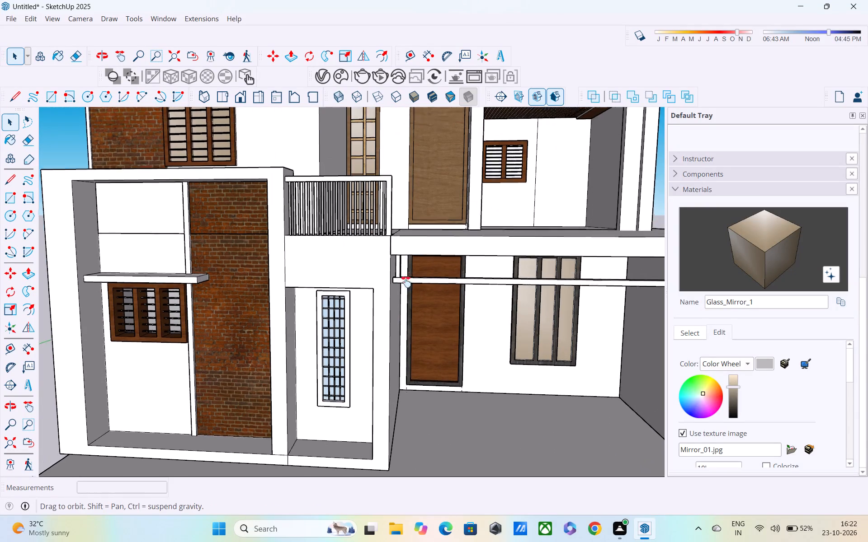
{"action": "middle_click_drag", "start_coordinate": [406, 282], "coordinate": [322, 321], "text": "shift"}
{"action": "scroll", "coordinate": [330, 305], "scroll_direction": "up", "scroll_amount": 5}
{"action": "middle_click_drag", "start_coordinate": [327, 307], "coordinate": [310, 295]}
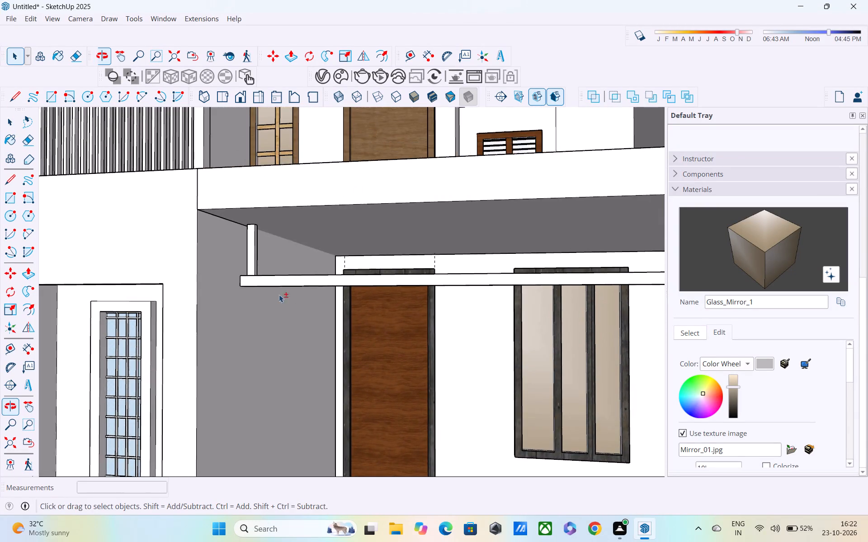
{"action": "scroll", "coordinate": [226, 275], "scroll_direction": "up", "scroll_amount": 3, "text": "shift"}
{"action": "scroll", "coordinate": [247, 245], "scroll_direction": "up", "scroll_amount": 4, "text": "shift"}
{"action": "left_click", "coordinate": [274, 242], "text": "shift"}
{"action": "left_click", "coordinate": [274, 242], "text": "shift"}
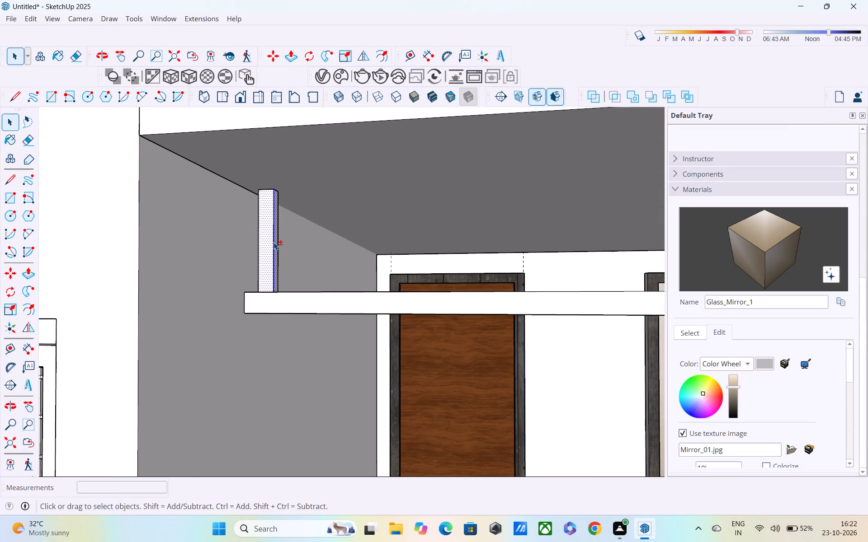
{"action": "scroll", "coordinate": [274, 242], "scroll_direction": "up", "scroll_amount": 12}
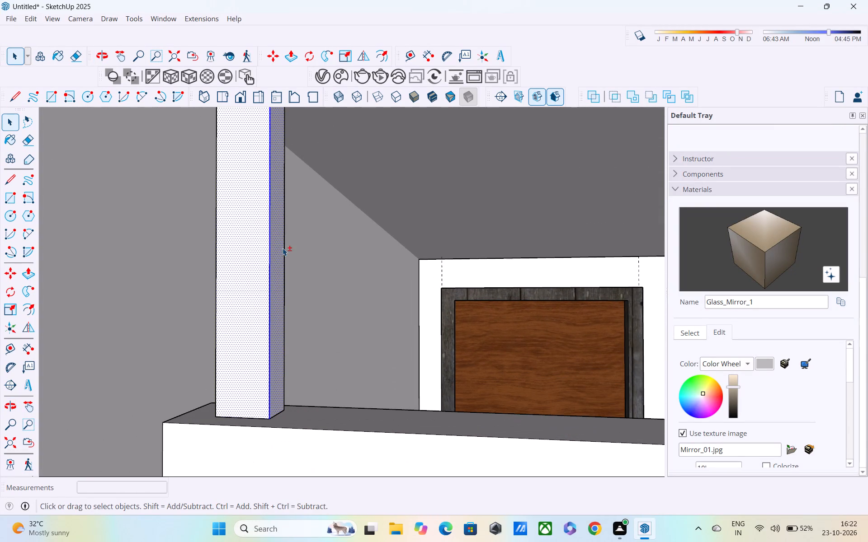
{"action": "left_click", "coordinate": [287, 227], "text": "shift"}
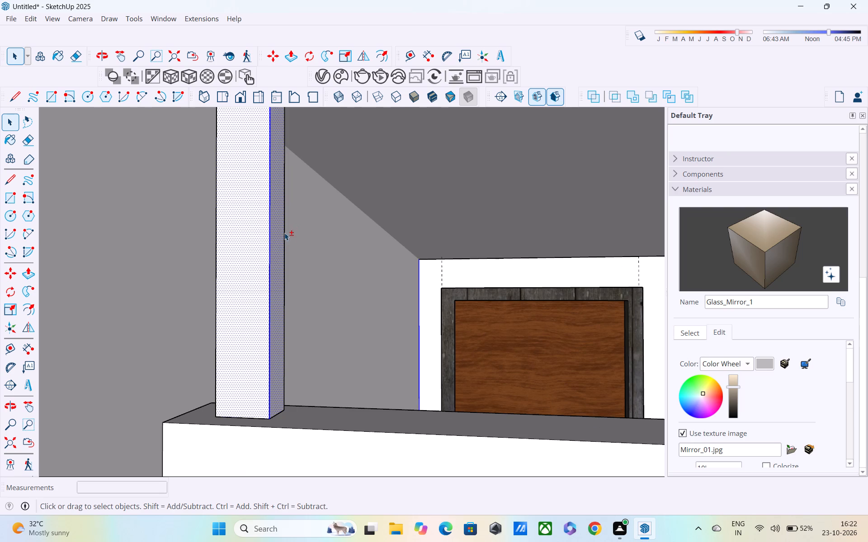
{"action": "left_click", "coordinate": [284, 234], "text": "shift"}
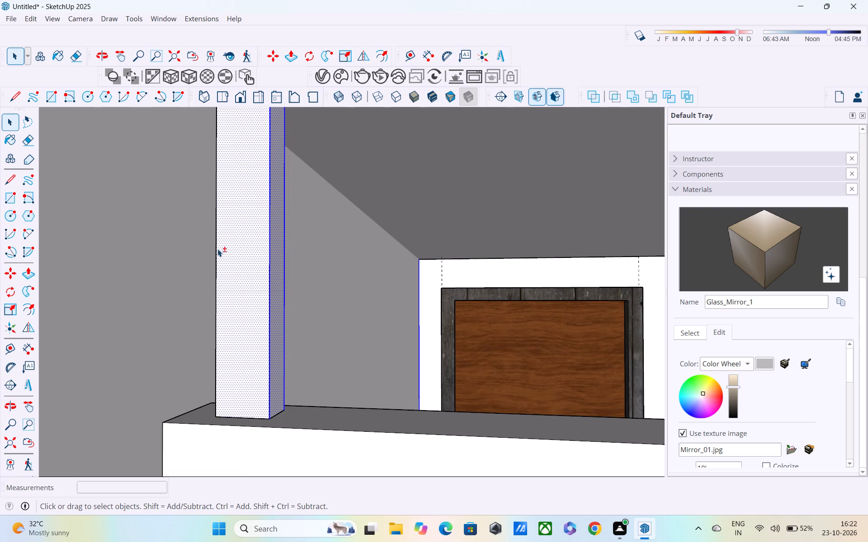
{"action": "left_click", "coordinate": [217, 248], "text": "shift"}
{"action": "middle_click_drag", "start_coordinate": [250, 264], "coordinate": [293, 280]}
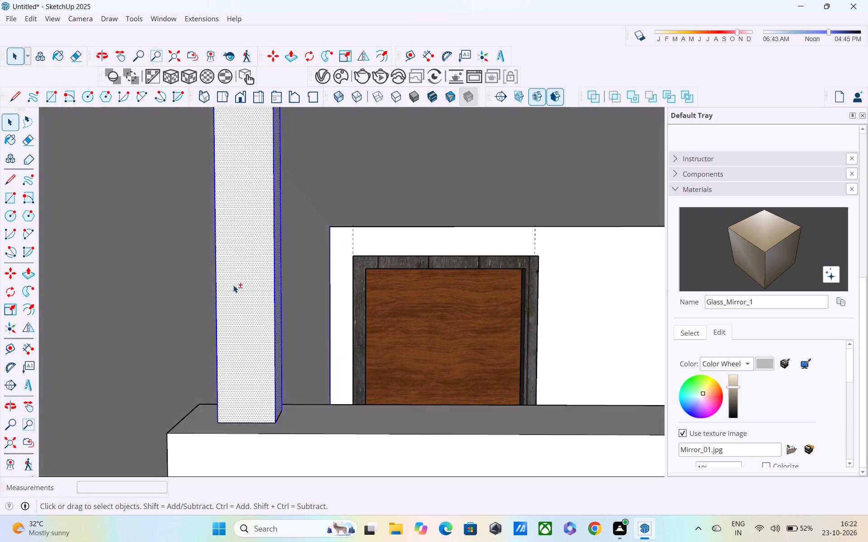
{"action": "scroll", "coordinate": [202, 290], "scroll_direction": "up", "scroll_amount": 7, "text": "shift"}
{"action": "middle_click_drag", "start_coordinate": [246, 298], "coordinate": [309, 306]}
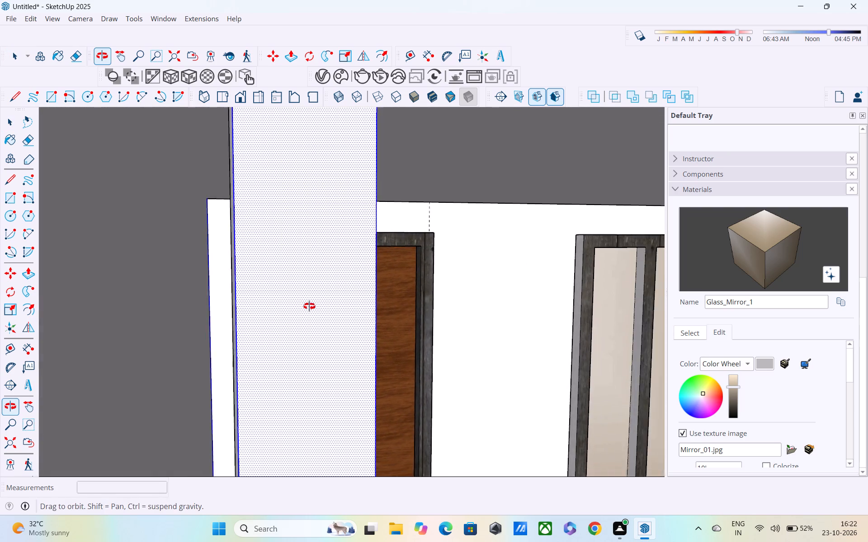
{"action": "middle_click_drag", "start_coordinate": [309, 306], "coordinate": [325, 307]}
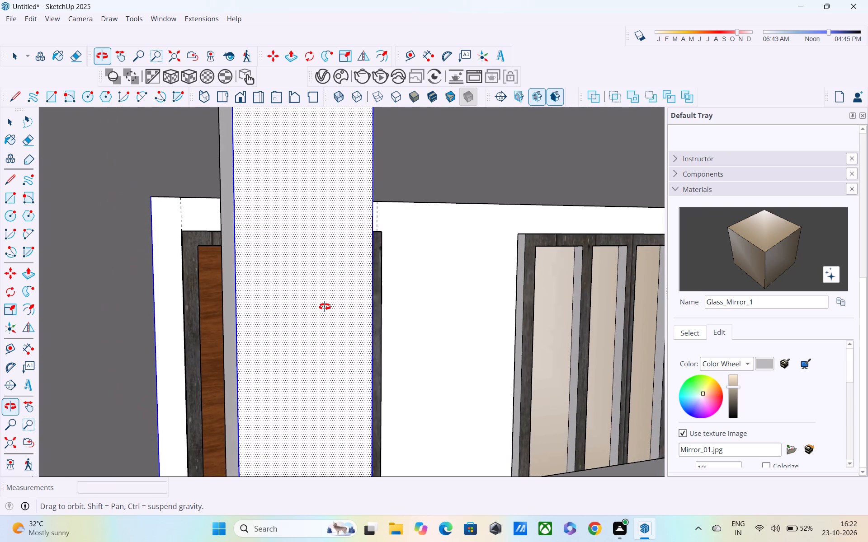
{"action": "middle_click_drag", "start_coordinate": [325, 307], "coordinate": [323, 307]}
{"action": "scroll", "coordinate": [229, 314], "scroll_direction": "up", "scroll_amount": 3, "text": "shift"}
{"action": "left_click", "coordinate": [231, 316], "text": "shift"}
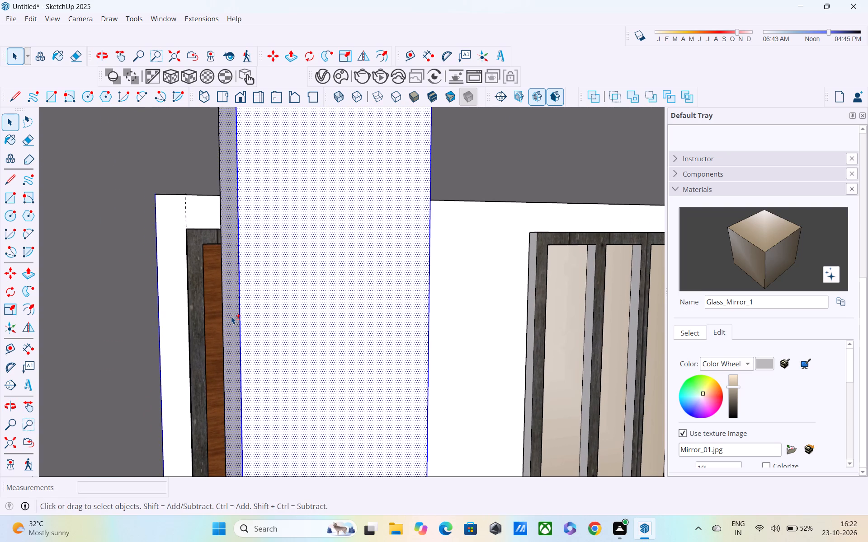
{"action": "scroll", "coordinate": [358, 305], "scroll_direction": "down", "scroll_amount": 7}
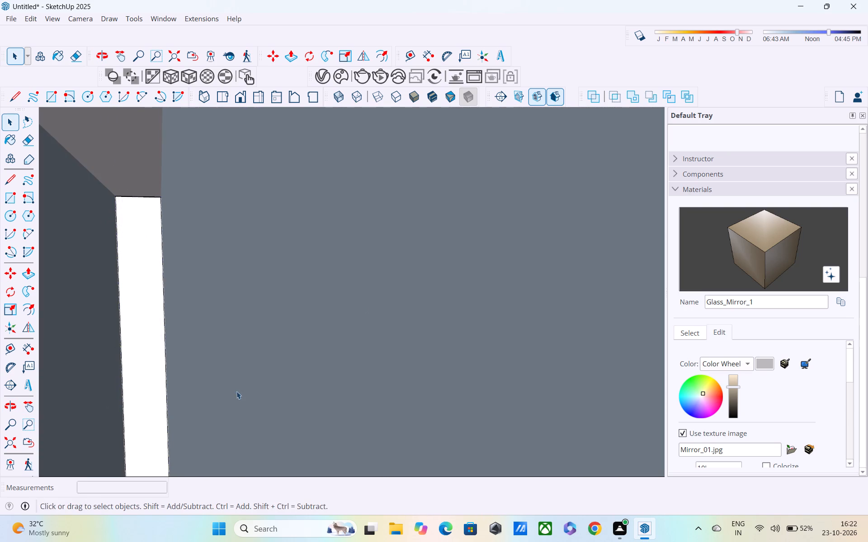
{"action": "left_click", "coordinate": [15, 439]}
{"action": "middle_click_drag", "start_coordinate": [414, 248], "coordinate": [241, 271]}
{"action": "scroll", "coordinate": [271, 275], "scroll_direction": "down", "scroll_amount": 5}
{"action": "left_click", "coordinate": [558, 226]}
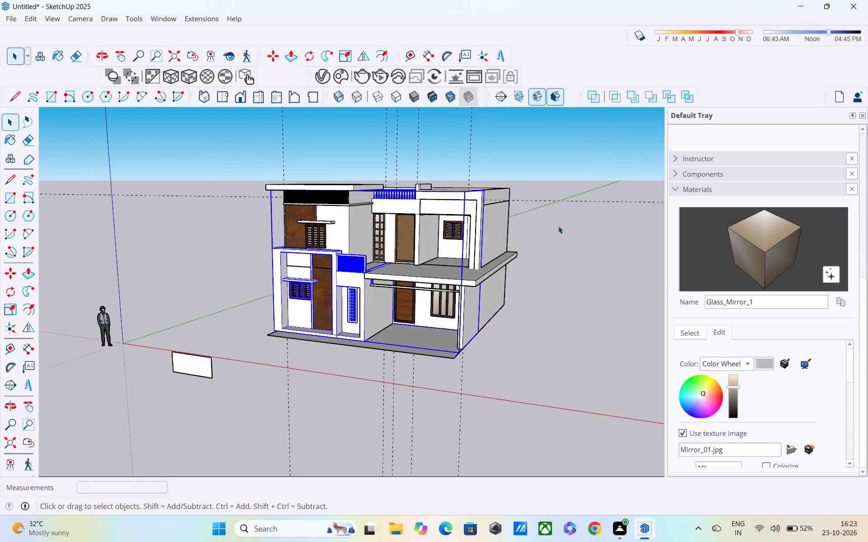
Select the post's front faces and their bounding edges, leaving the hanging beam out of the selection.
{"action": "middle_click_drag", "start_coordinate": [375, 321], "coordinate": [347, 291]}
{"action": "scroll", "coordinate": [382, 257], "scroll_direction": "up", "scroll_amount": 13}
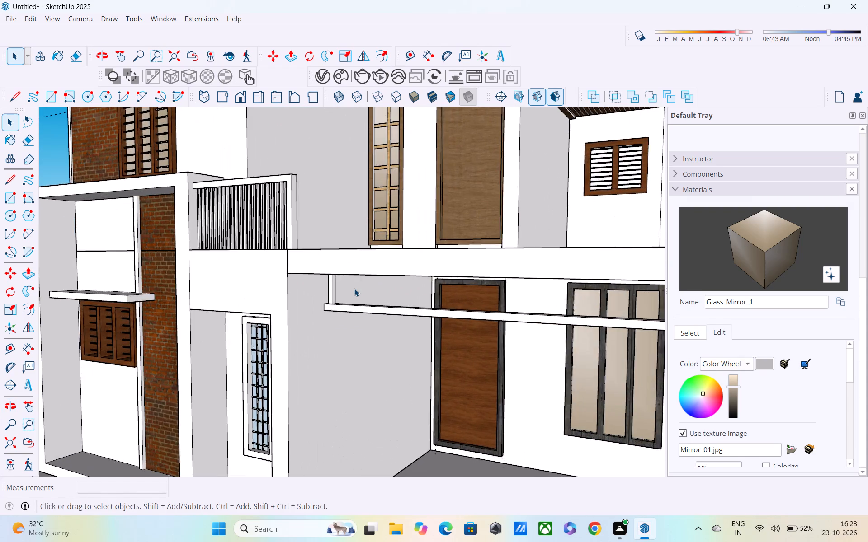
{"action": "scroll", "coordinate": [354, 289], "scroll_direction": "up", "scroll_amount": 1}
{"action": "middle_click_drag", "start_coordinate": [354, 289], "coordinate": [341, 270]}
{"action": "scroll", "coordinate": [328, 271], "scroll_direction": "up", "scroll_amount": 6}
{"action": "double_click", "coordinate": [312, 280]}
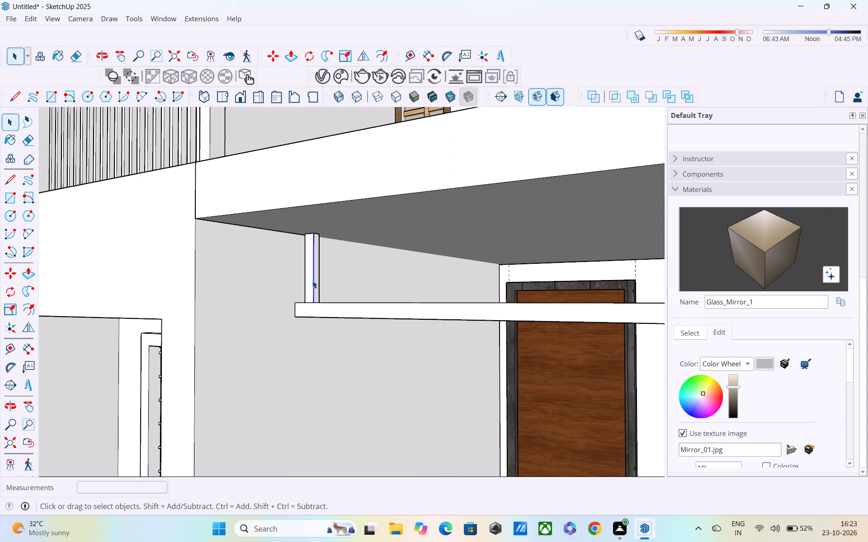
{"action": "scroll", "coordinate": [313, 281], "scroll_direction": "down", "scroll_amount": 3}
{"action": "scroll", "coordinate": [314, 281], "scroll_direction": "up", "scroll_amount": 3}
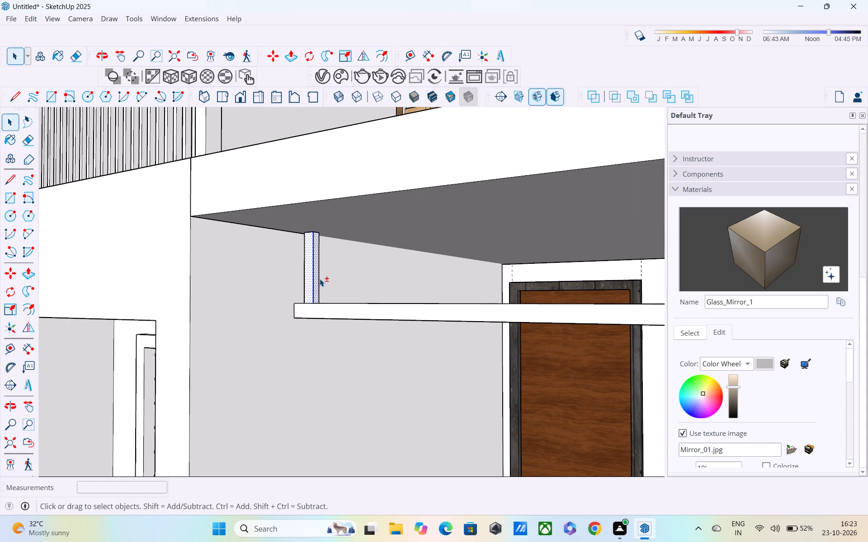
{"action": "left_click", "coordinate": [319, 279], "text": "shift"}
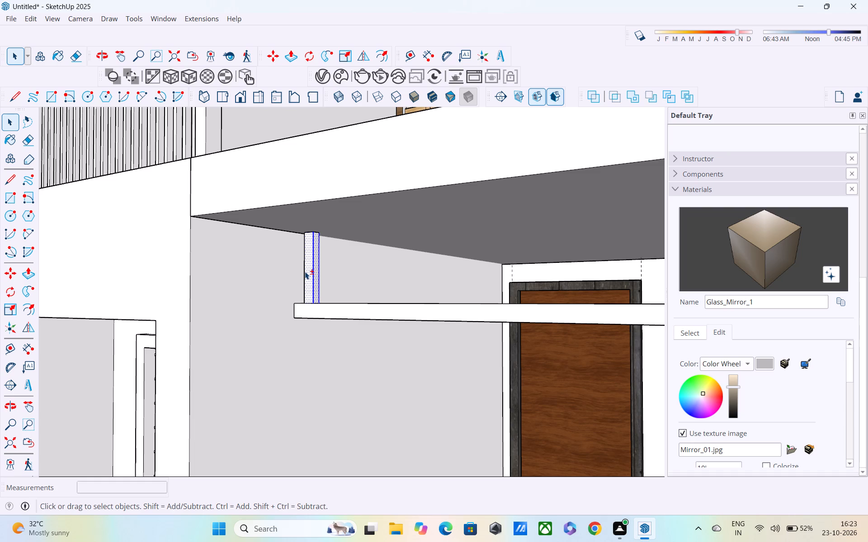
{"action": "left_click", "coordinate": [305, 271], "text": "shift"}
Add the post's hidden side face and remaining rear vertical edge to the selection.
{"action": "middle_click_drag", "start_coordinate": [325, 271], "coordinate": [261, 295]}
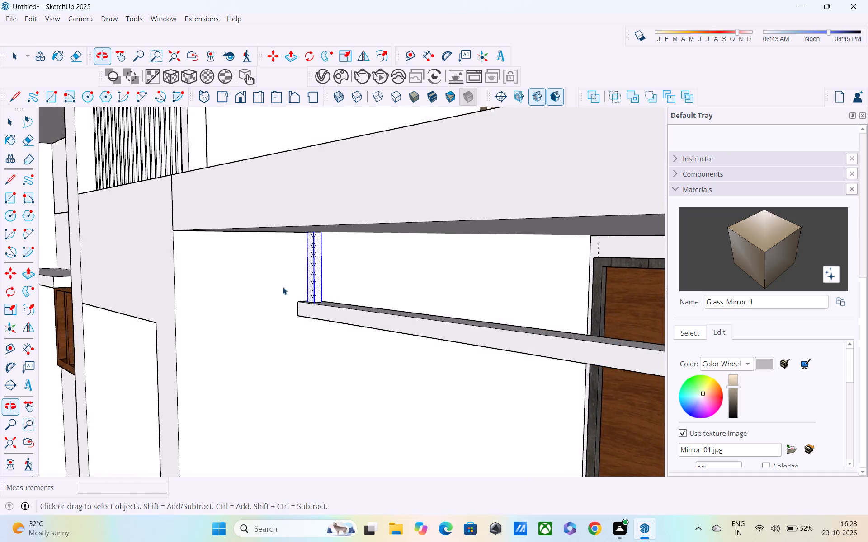
{"action": "scroll", "coordinate": [335, 272], "scroll_direction": "up", "scroll_amount": 10}
{"action": "middle_click_drag", "start_coordinate": [320, 271], "coordinate": [271, 300]}
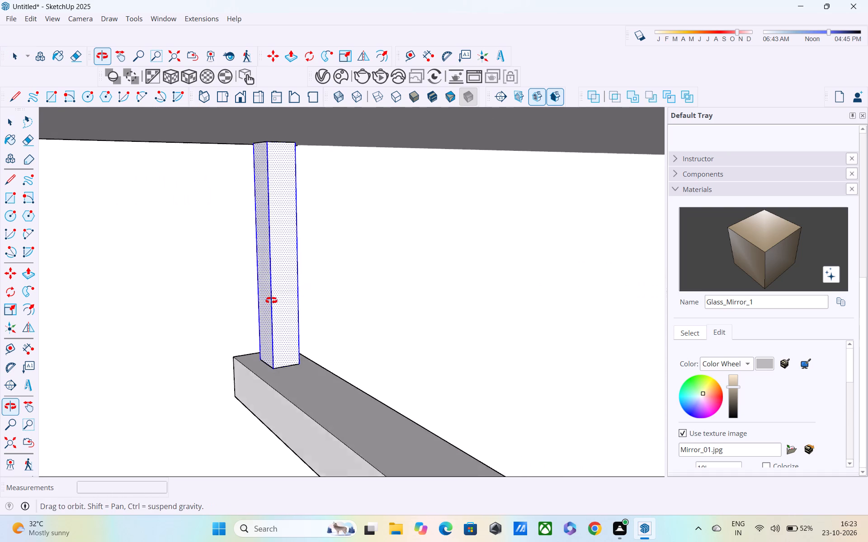
{"action": "middle_click_drag", "start_coordinate": [271, 300], "coordinate": [219, 294]}
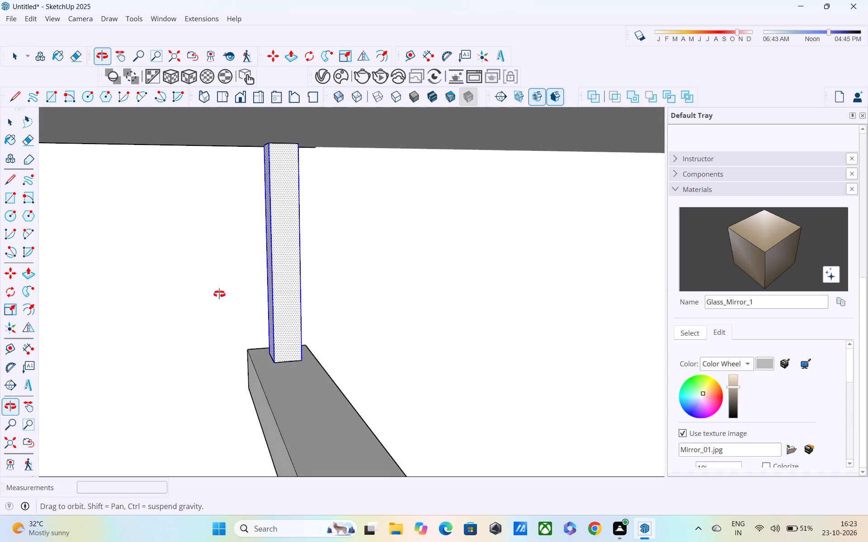
{"action": "middle_click_drag", "start_coordinate": [219, 294], "coordinate": [155, 296]}
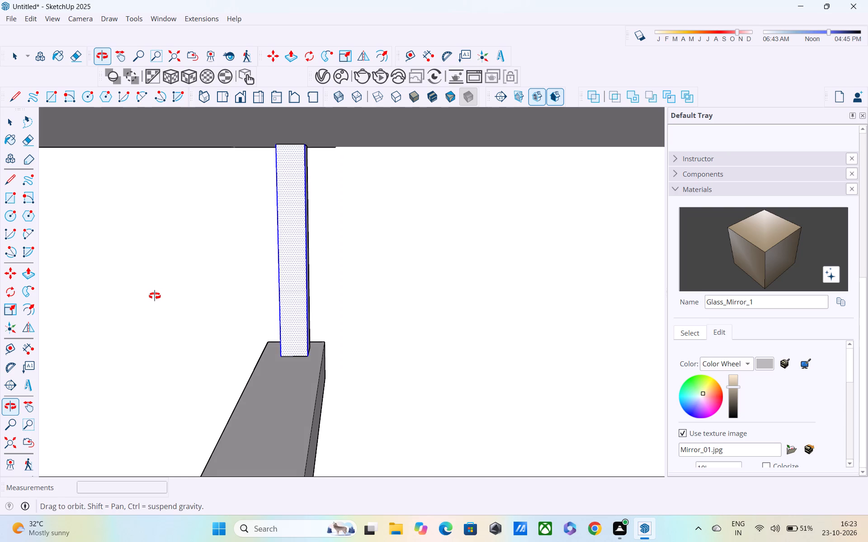
{"action": "middle_click_drag", "start_coordinate": [155, 296], "coordinate": [155, 295]}
{"action": "scroll", "coordinate": [277, 280], "scroll_direction": "up", "scroll_amount": 4}
{"action": "scroll", "coordinate": [362, 262], "scroll_direction": "up", "scroll_amount": 3}
{"action": "middle_click_drag", "start_coordinate": [334, 267], "coordinate": [300, 285]}
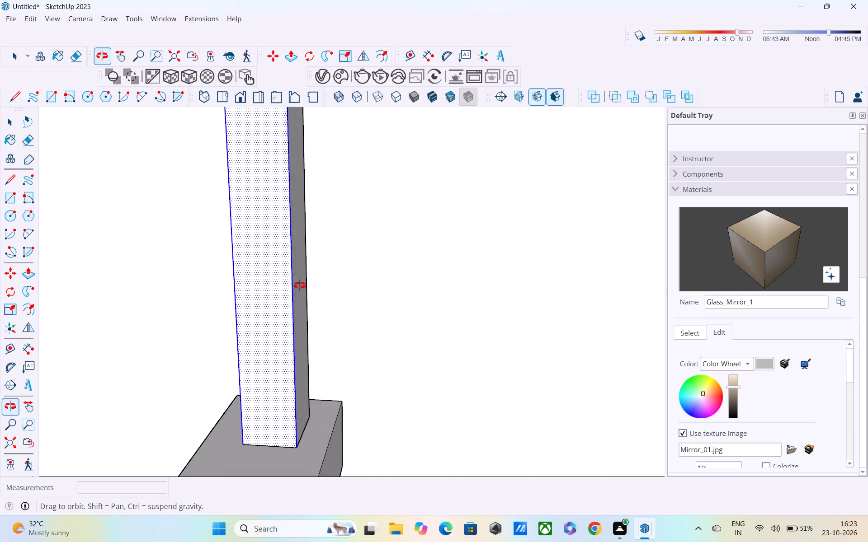
{"action": "middle_click_drag", "start_coordinate": [300, 285], "coordinate": [257, 299]}
{"action": "left_click", "coordinate": [287, 288], "text": "shift"}
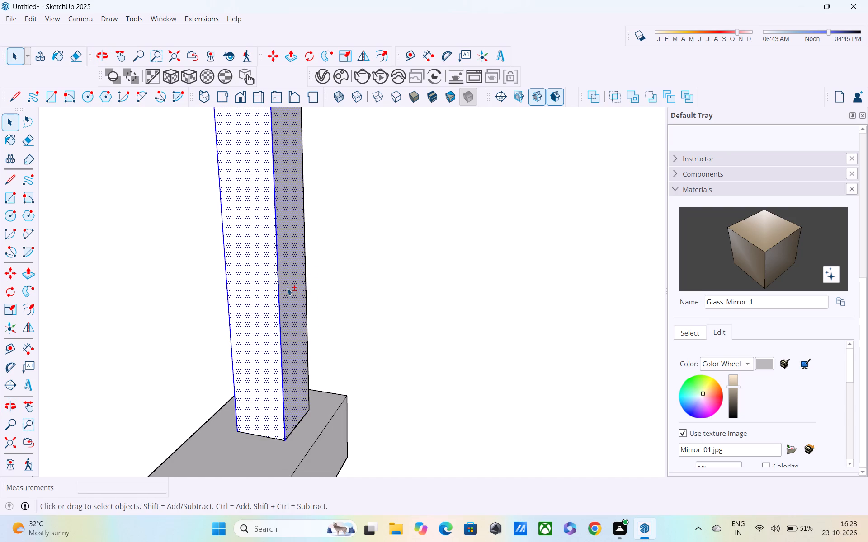
{"action": "scroll", "coordinate": [301, 294], "scroll_direction": "up", "scroll_amount": 3, "text": "shift"}
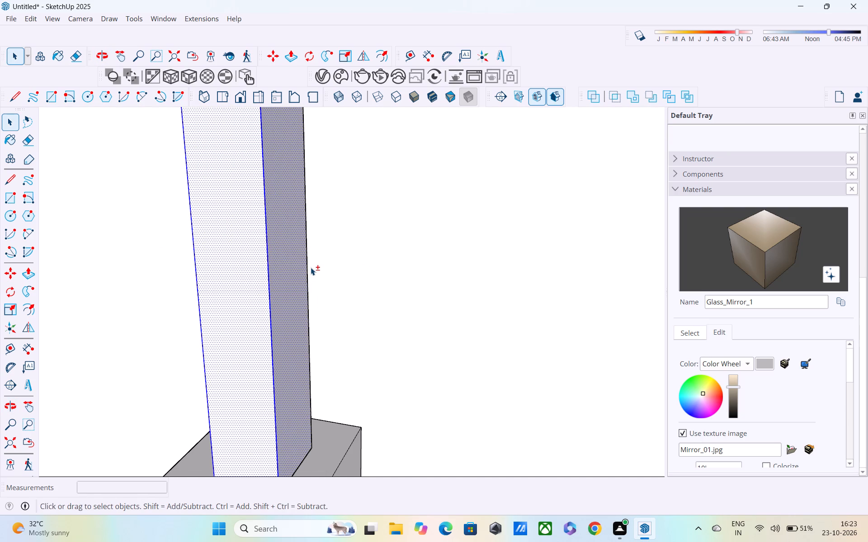
{"action": "left_click", "coordinate": [308, 270], "text": "shift"}
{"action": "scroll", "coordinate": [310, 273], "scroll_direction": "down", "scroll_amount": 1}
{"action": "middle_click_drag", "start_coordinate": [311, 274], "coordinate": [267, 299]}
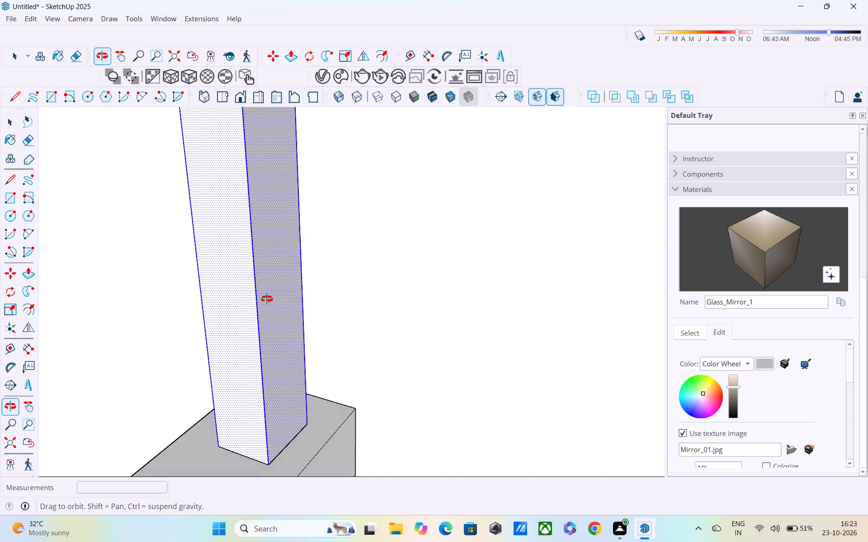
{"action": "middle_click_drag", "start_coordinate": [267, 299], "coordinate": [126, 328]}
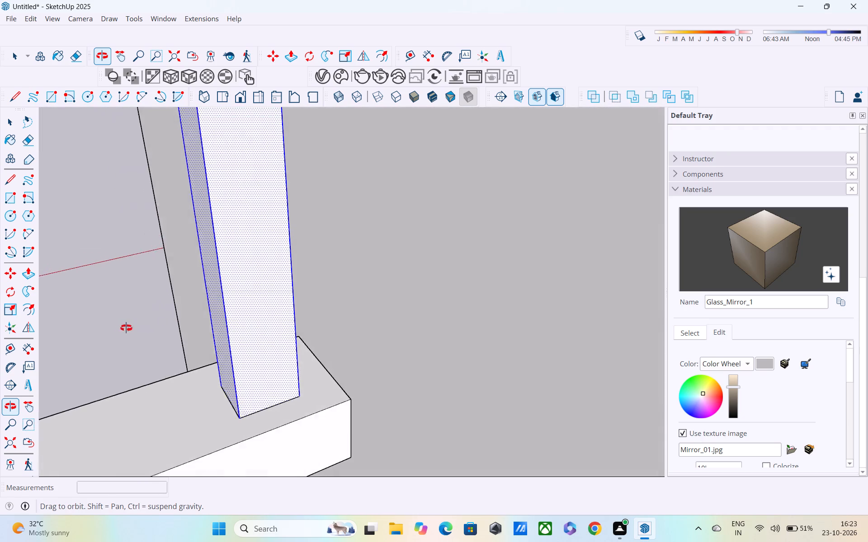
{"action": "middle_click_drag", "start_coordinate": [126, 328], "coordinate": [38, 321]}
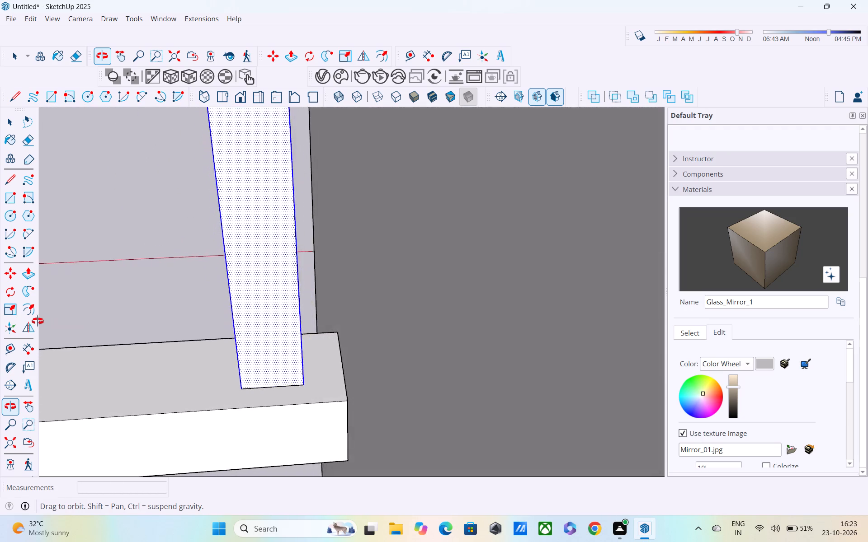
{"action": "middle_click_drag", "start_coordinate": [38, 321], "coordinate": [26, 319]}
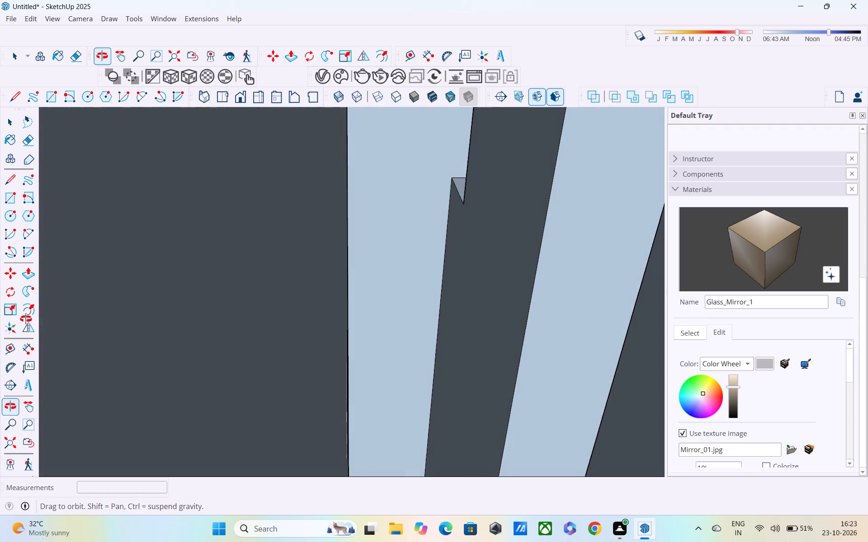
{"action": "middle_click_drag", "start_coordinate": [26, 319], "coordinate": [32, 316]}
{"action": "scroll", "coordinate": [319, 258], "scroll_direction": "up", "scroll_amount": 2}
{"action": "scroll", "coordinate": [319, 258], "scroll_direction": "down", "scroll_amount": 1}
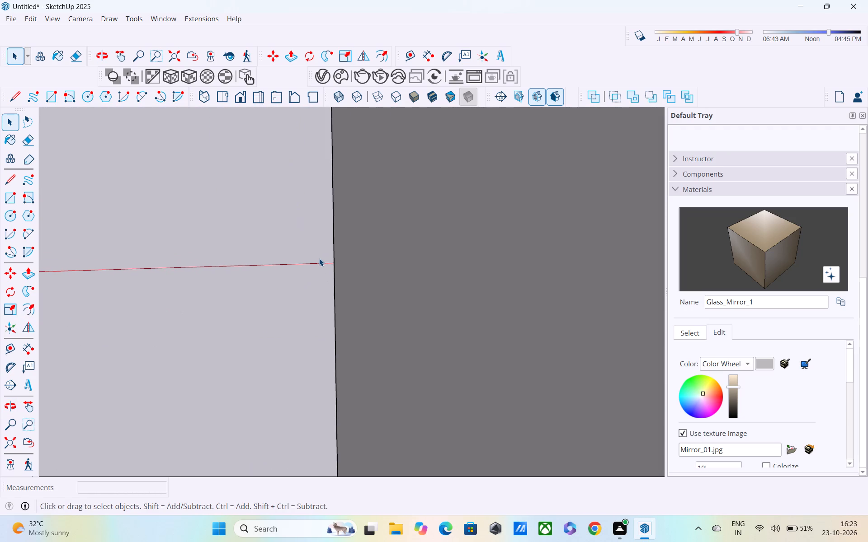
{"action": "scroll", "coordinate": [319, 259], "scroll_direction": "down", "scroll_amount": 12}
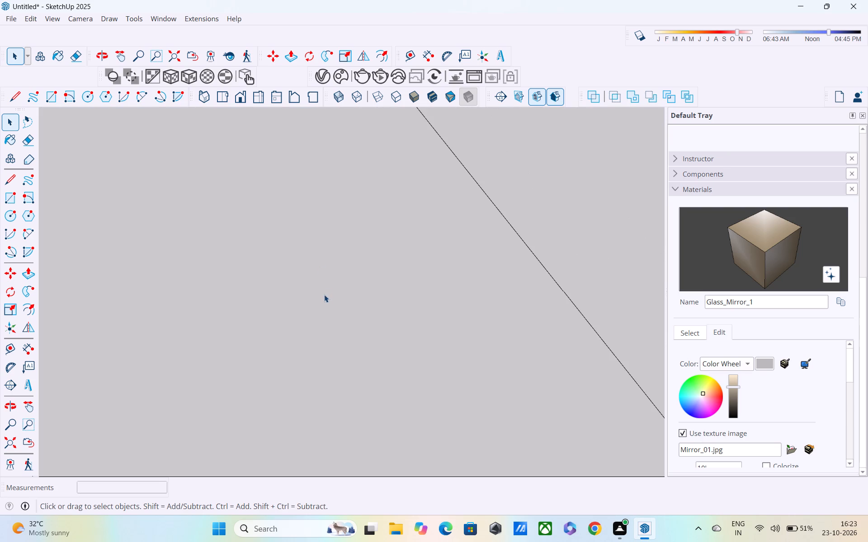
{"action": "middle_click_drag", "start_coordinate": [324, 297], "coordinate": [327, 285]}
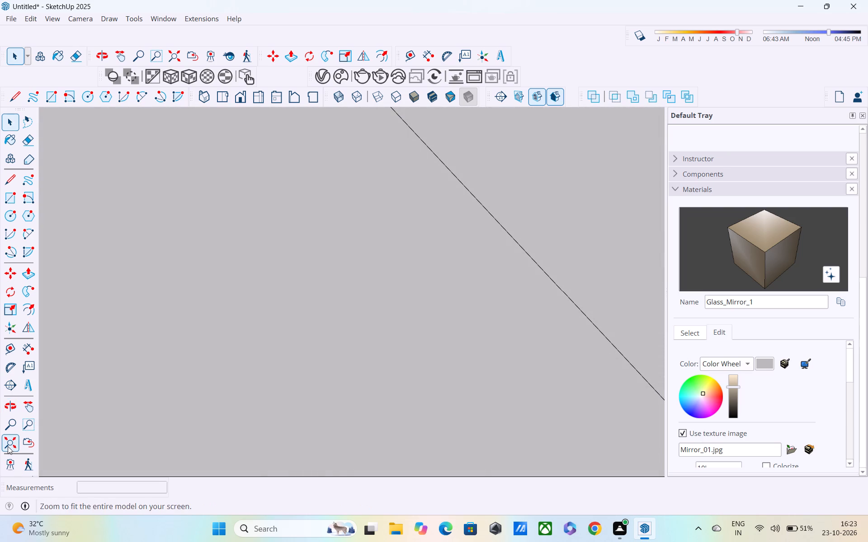
Copy the selected post about 13' 6" along the beam to its far end and divide the distance into 10 equal spaces.
{"action": "left_click", "coordinate": [8, 446]}
{"action": "middle_click_drag", "start_coordinate": [104, 451], "coordinate": [673, 333]}
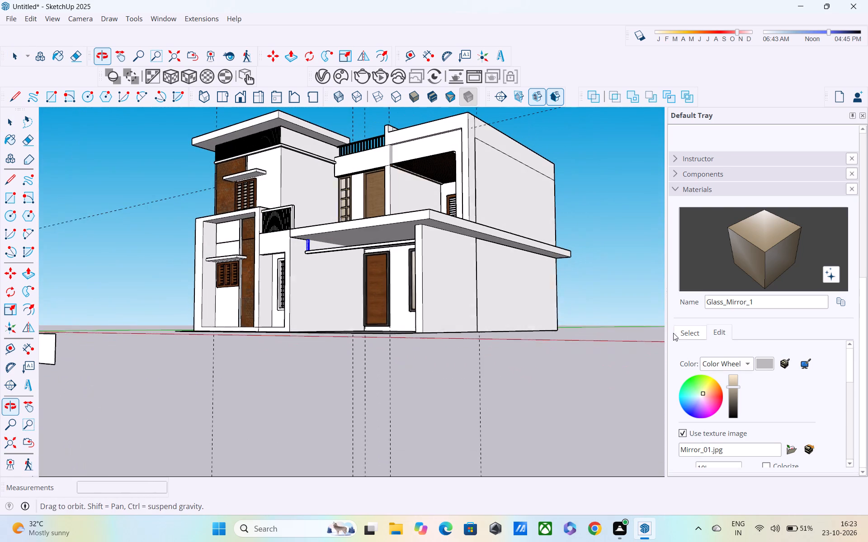
{"action": "key", "text": "m"}
{"action": "scroll", "coordinate": [329, 289], "scroll_direction": "up", "scroll_amount": 2}
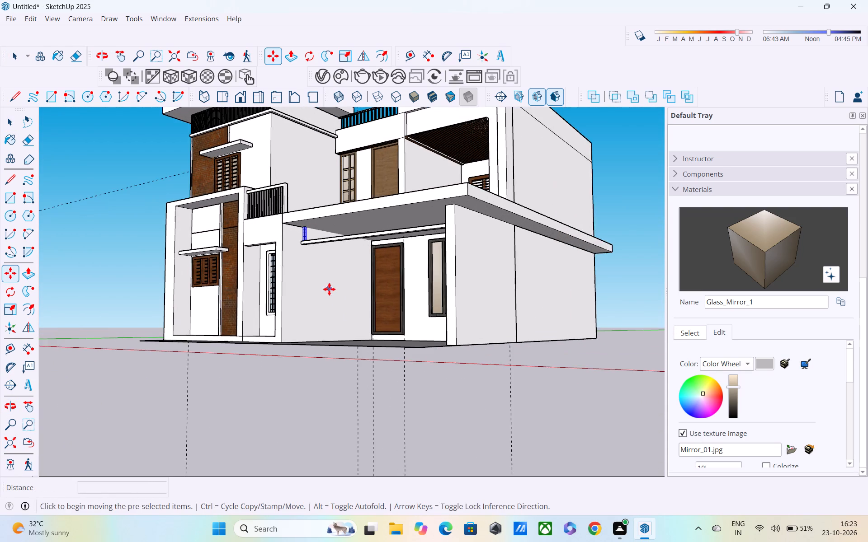
{"action": "scroll", "coordinate": [323, 278], "scroll_direction": "up", "scroll_amount": 1}
{"action": "middle_click_drag", "start_coordinate": [420, 386], "coordinate": [470, 437]}
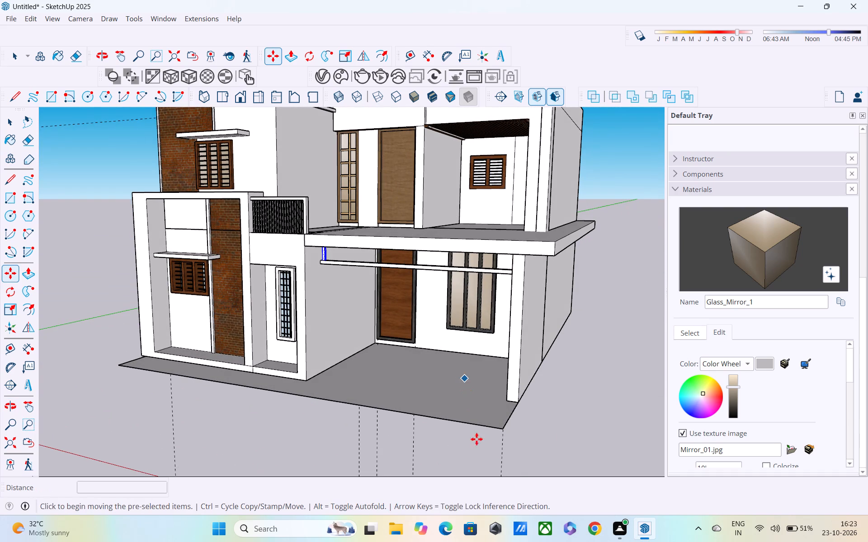
{"action": "scroll", "coordinate": [362, 309], "scroll_direction": "up", "scroll_amount": 1}
{"action": "scroll", "coordinate": [324, 248], "scroll_direction": "up", "scroll_amount": 12}
{"action": "left_click", "coordinate": [314, 262]}
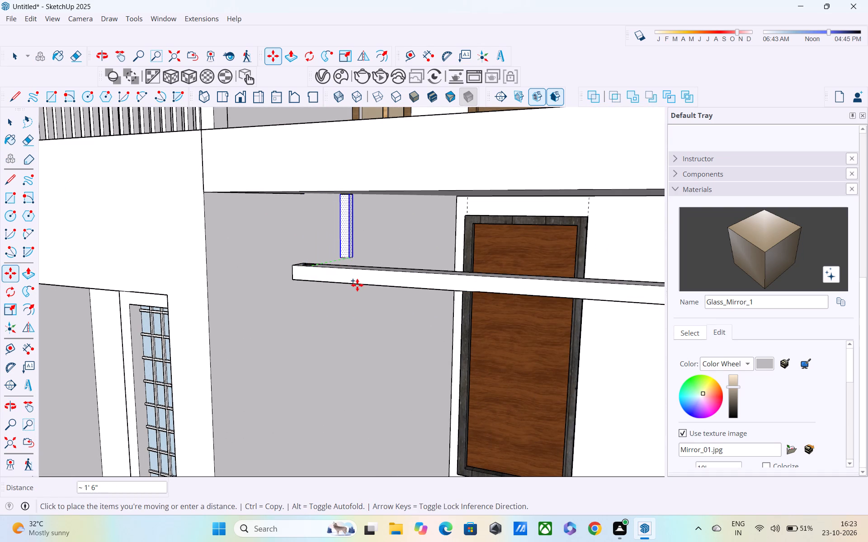
{"action": "middle_click_drag", "start_coordinate": [403, 279], "coordinate": [282, 286], "text": "shift"}
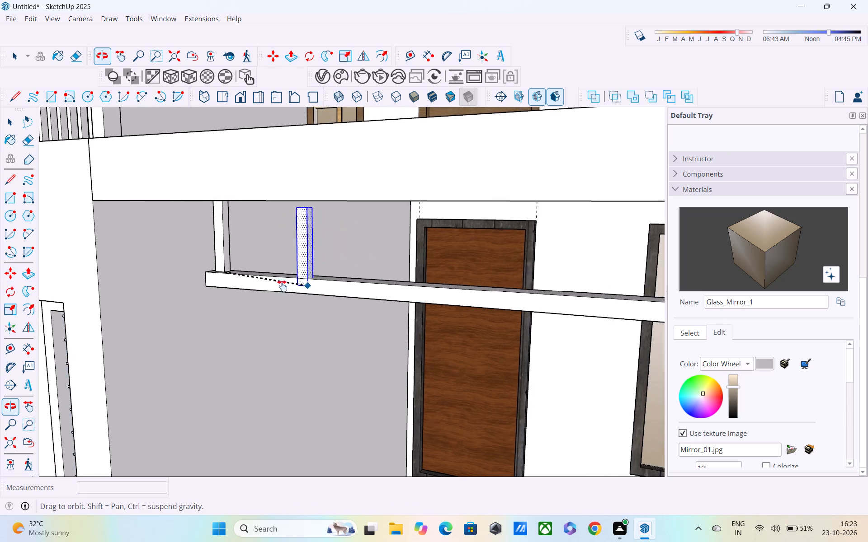
{"action": "middle_click_drag", "start_coordinate": [282, 286], "coordinate": [124, 293], "text": "shift"}
{"action": "middle_click_drag", "start_coordinate": [399, 299], "coordinate": [260, 287], "text": "shift"}
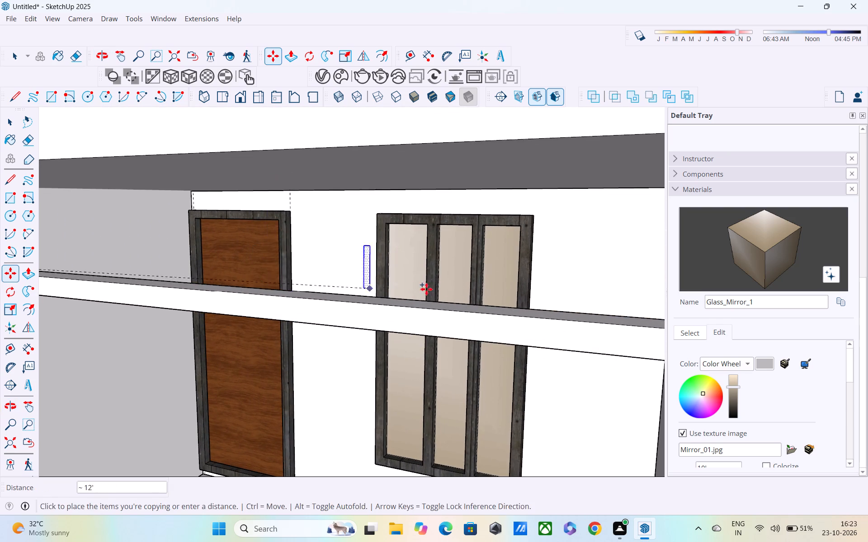
{"action": "middle_click_drag", "start_coordinate": [464, 297], "coordinate": [385, 281], "text": "shift"}
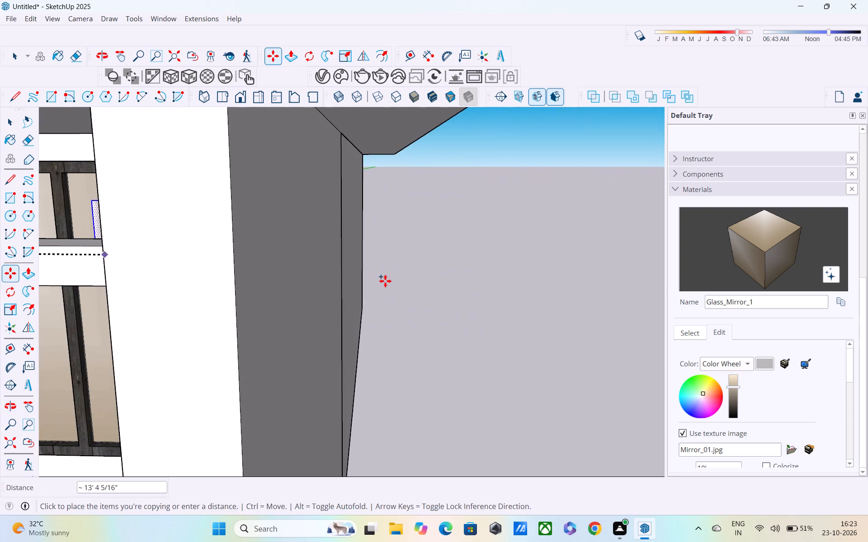
{"action": "middle_click_drag", "start_coordinate": [386, 281], "coordinate": [434, 272], "text": "shift"}
{"action": "middle_click_drag", "start_coordinate": [499, 157], "coordinate": [501, 182], "text": "shift"}
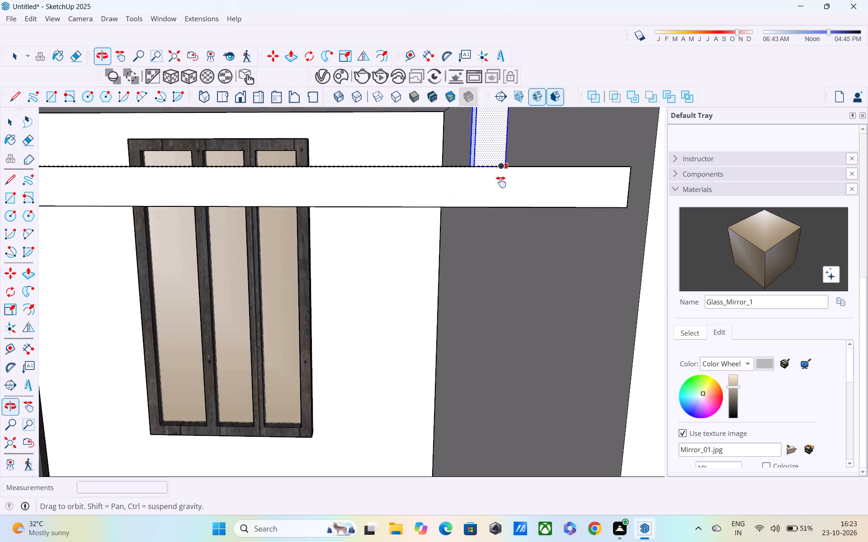
{"action": "middle_click_drag", "start_coordinate": [501, 182], "coordinate": [498, 228], "text": "shift"}
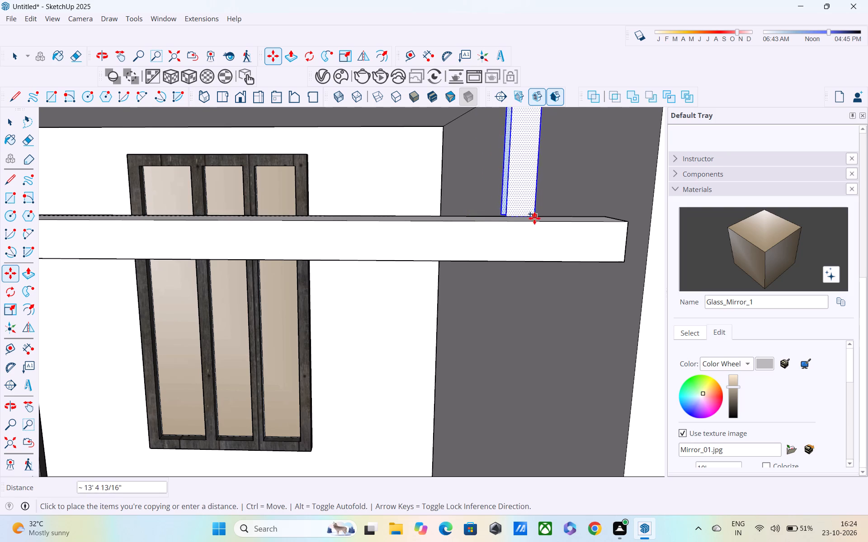
{"action": "scroll", "coordinate": [534, 218], "scroll_direction": "up", "scroll_amount": 3}
{"action": "middle_click_drag", "start_coordinate": [547, 227], "coordinate": [581, 259]}
{"action": "scroll", "coordinate": [563, 222], "scroll_direction": "up", "scroll_amount": 1}
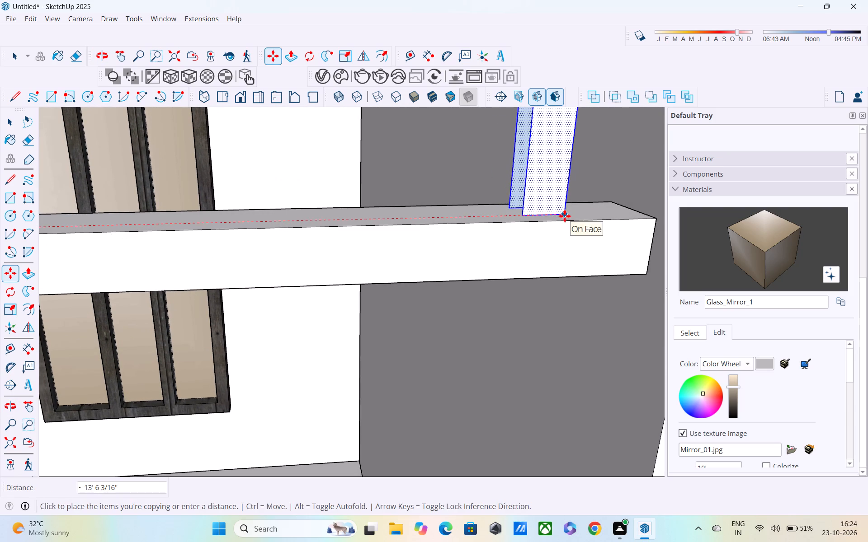
{"action": "left_click", "coordinate": [565, 216]}
{"action": "key", "text": "slash"}
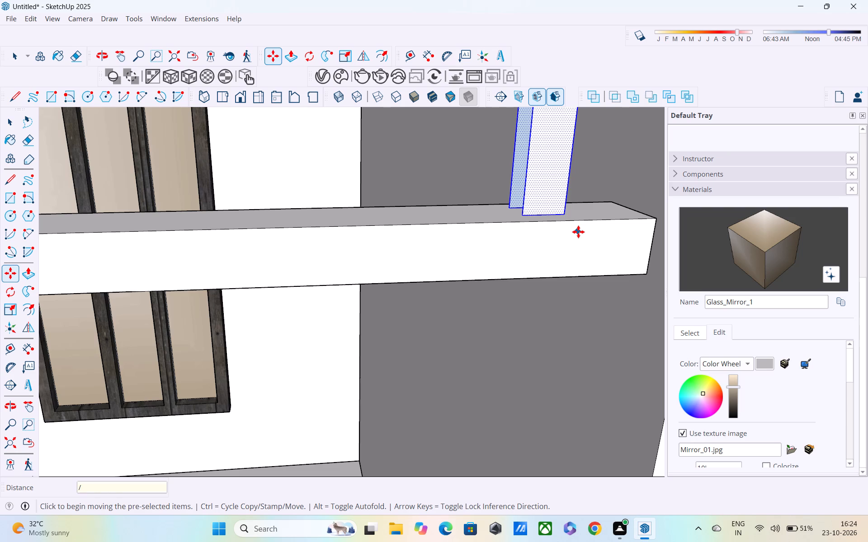
{"action": "type", "text": "10"}
{"action": "key", "text": "Return"}
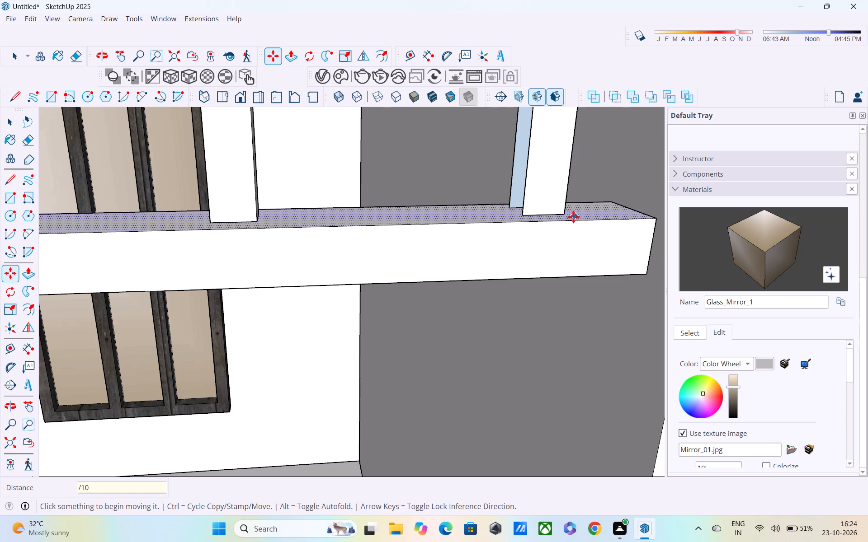
Close the open side faces of the first three copied posts near the door with rectangles about 1' 3" by 1 15/16".
{"action": "scroll", "coordinate": [573, 217], "scroll_direction": "down", "scroll_amount": 19}
{"action": "middle_click_drag", "start_coordinate": [455, 214], "coordinate": [447, 188]}
{"action": "scroll", "coordinate": [447, 188], "scroll_direction": "up", "scroll_amount": 1}
{"action": "scroll", "coordinate": [447, 188], "scroll_direction": "down", "scroll_amount": 7}
{"action": "middle_click_drag", "start_coordinate": [444, 200], "coordinate": [439, 165]}
{"action": "scroll", "coordinate": [439, 165], "scroll_direction": "up", "scroll_amount": 1}
{"action": "middle_click_drag", "start_coordinate": [413, 187], "coordinate": [504, 224]}
{"action": "scroll", "coordinate": [364, 227], "scroll_direction": "up", "scroll_amount": 3}
{"action": "scroll", "coordinate": [264, 234], "scroll_direction": "up", "scroll_amount": 4}
{"action": "middle_click_drag", "start_coordinate": [226, 233], "coordinate": [280, 233]}
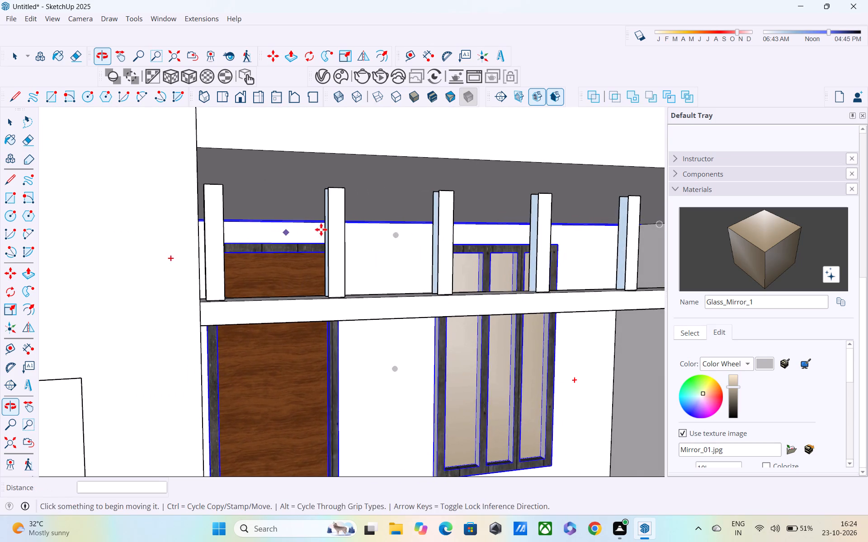
{"action": "scroll", "coordinate": [344, 223], "scroll_direction": "up", "scroll_amount": 3}
{"action": "middle_click_drag", "start_coordinate": [344, 223], "coordinate": [374, 229]}
{"action": "scroll", "coordinate": [333, 228], "scroll_direction": "up", "scroll_amount": 2}
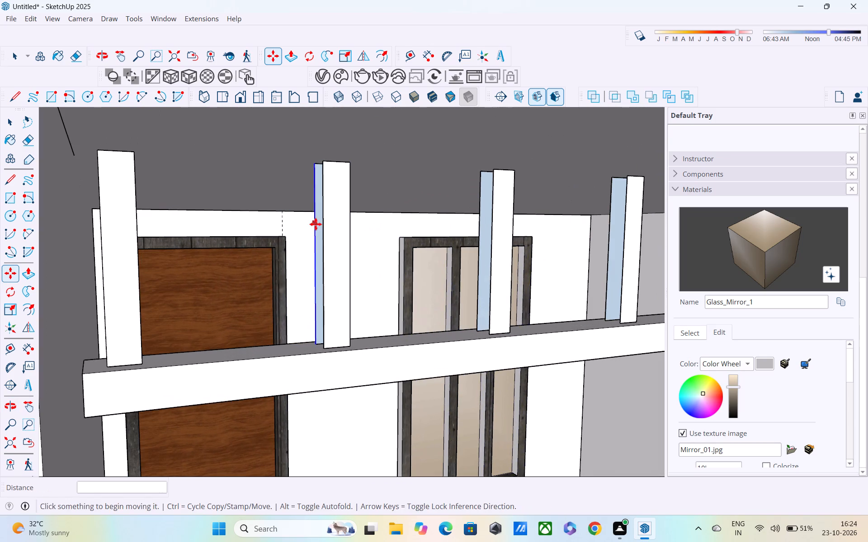
{"action": "key", "text": "space"}
{"action": "key", "text": "r"}
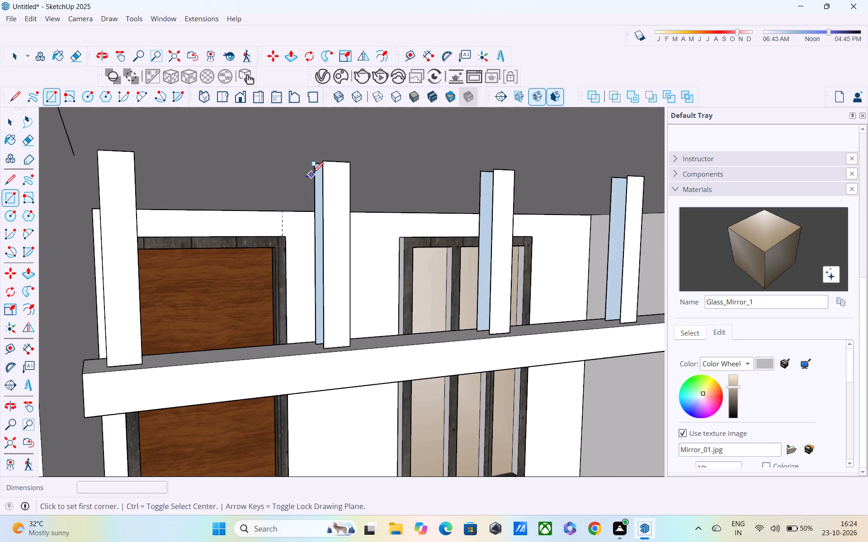
{"action": "left_click", "coordinate": [314, 165]}
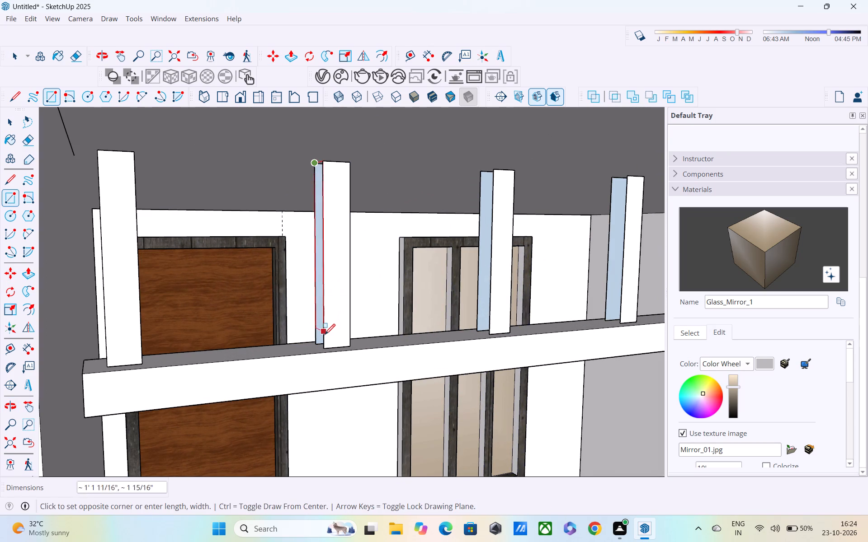
{"action": "left_click", "coordinate": [323, 345]}
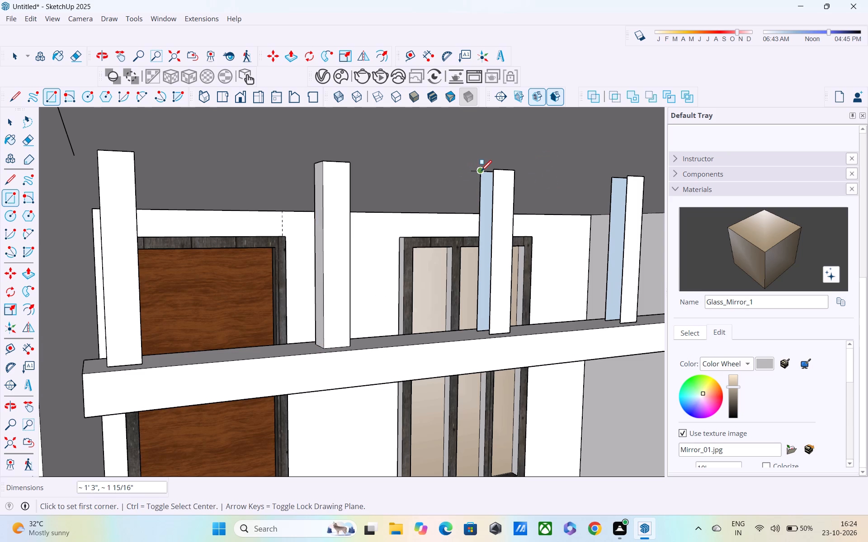
{"action": "left_click", "coordinate": [481, 172]}
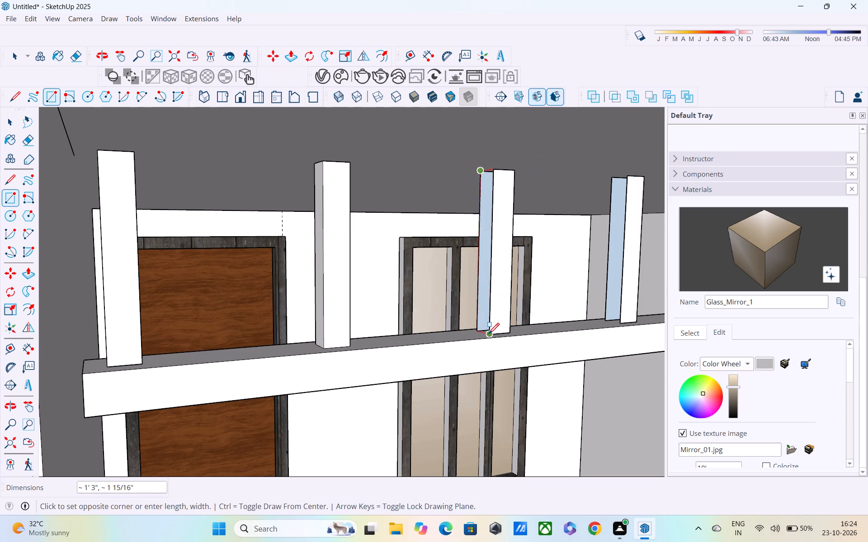
{"action": "left_click", "coordinate": [489, 335]}
{"action": "left_click", "coordinate": [609, 180]}
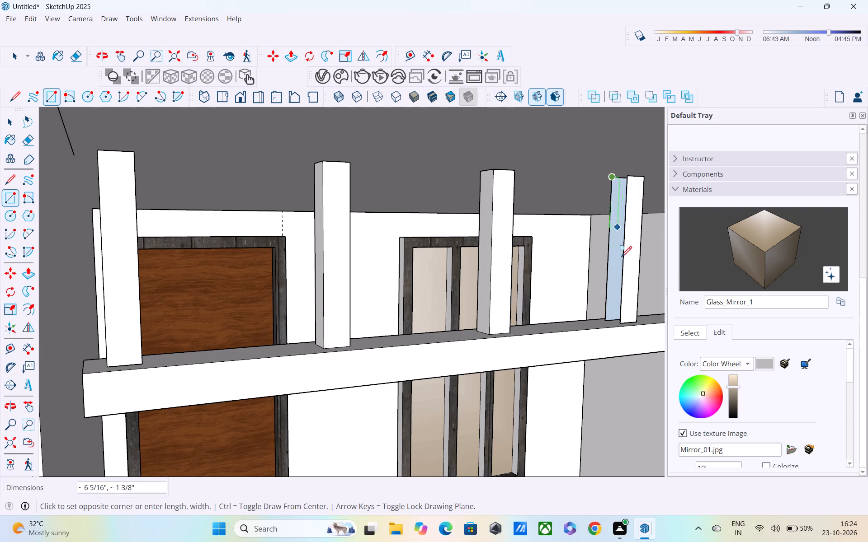
{"action": "left_click", "coordinate": [618, 324]}
Close the open side faces of the fourth and fifth copied posts with rectangles about 1' 3" by 1 15/16".
{"action": "scroll", "coordinate": [617, 318], "scroll_direction": "down", "scroll_amount": 2}
{"action": "middle_click_drag", "start_coordinate": [617, 318], "coordinate": [615, 318], "text": "shift"}
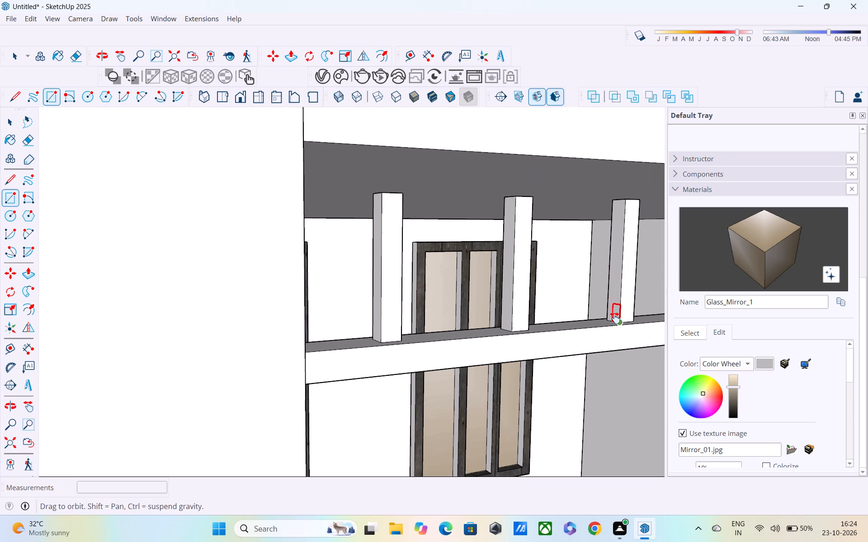
{"action": "middle_click_drag", "start_coordinate": [615, 318], "coordinate": [428, 316], "text": "shift"}
{"action": "left_click", "coordinate": [528, 202]}
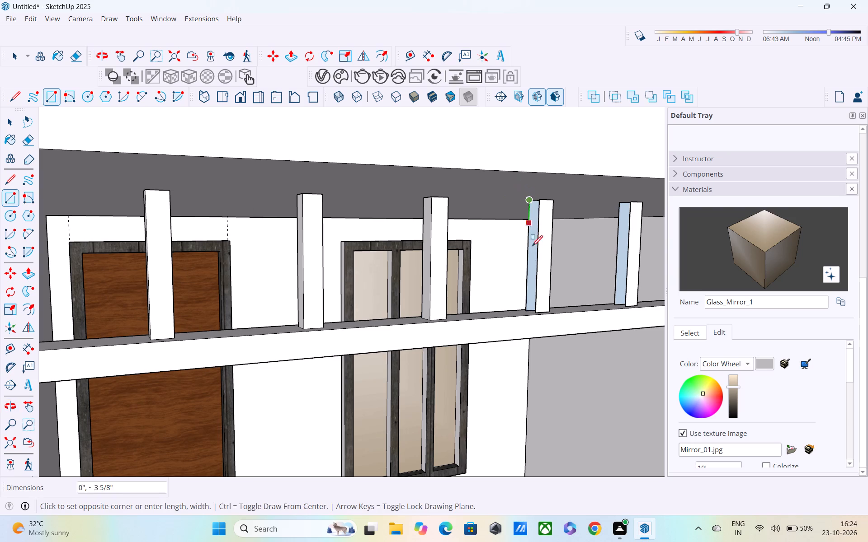
{"action": "left_click", "coordinate": [538, 310]}
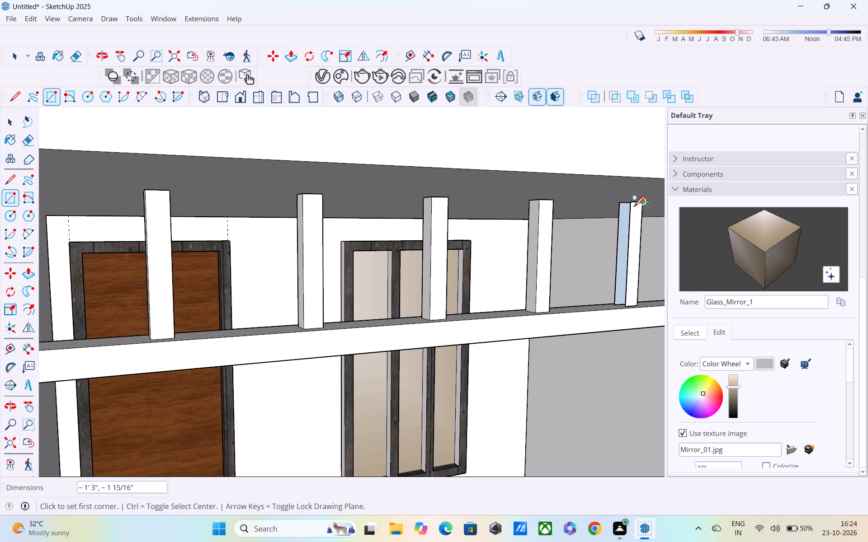
{"action": "left_click", "coordinate": [621, 206]}
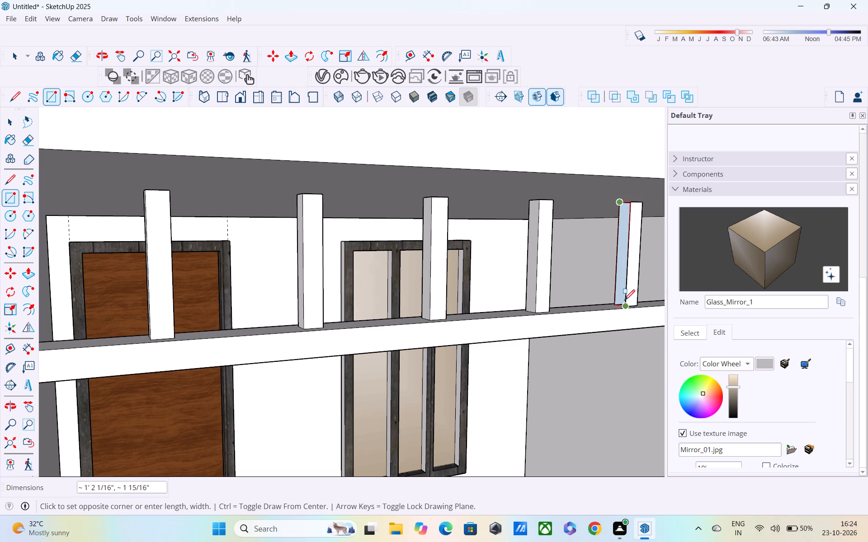
{"action": "left_click", "coordinate": [624, 301]}
Close the open side faces of the sixth and seventh copied posts with corner-to-corner rectangles about 1' 3" by 1 15/16".
{"action": "middle_click_drag", "start_coordinate": [616, 296], "coordinate": [478, 309]}
{"action": "middle_click_drag", "start_coordinate": [436, 292], "coordinate": [469, 276]}
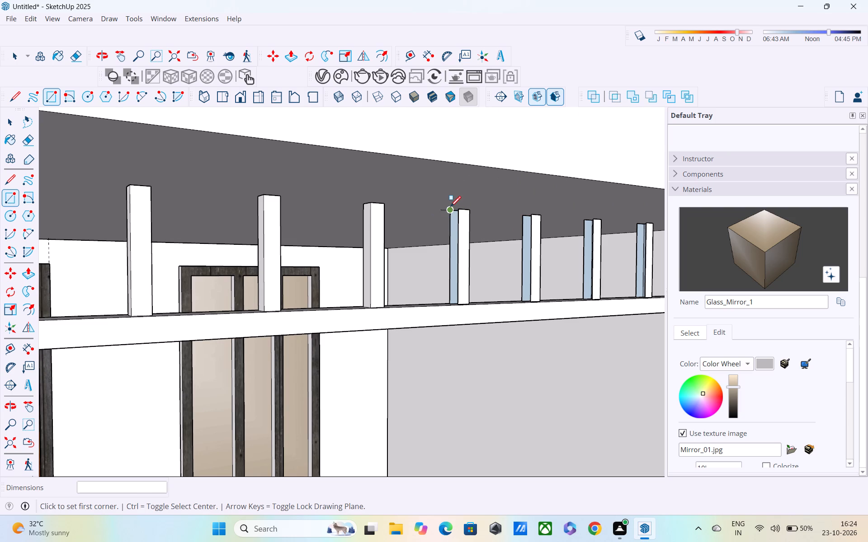
{"action": "left_click", "coordinate": [450, 208]}
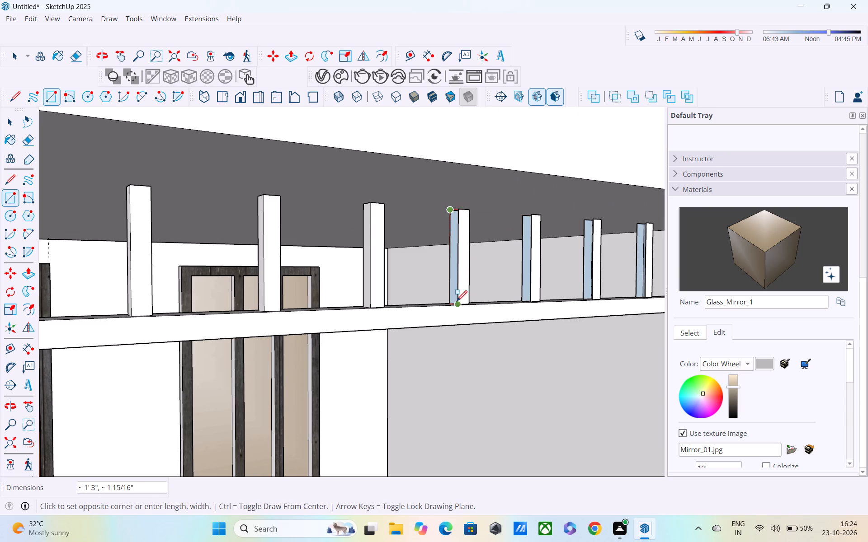
{"action": "left_click", "coordinate": [457, 302]}
{"action": "left_click", "coordinate": [523, 219]}
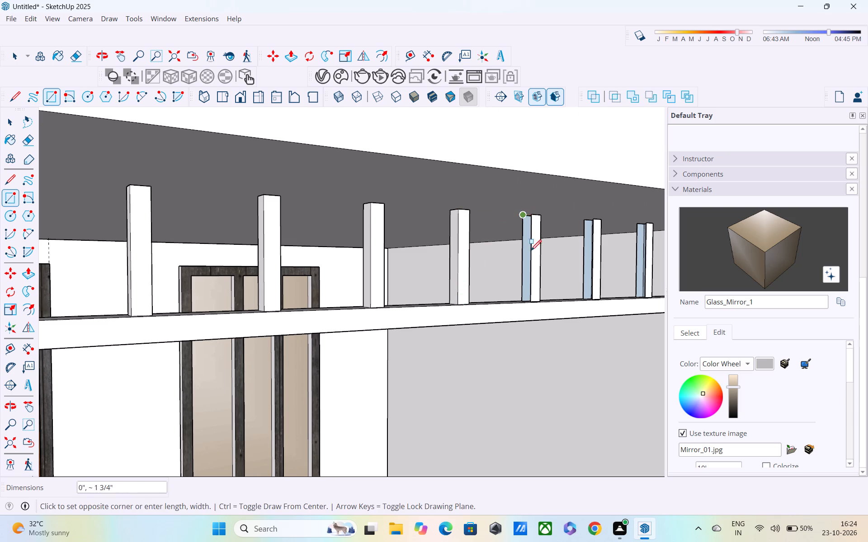
{"action": "scroll", "coordinate": [530, 297], "scroll_direction": "up", "scroll_amount": 4}
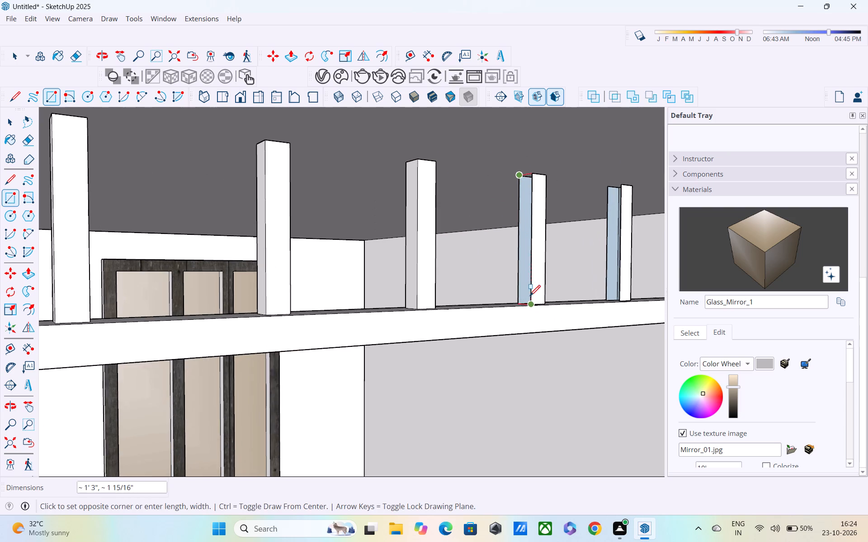
{"action": "scroll", "coordinate": [529, 287], "scroll_direction": "up", "scroll_amount": 4}
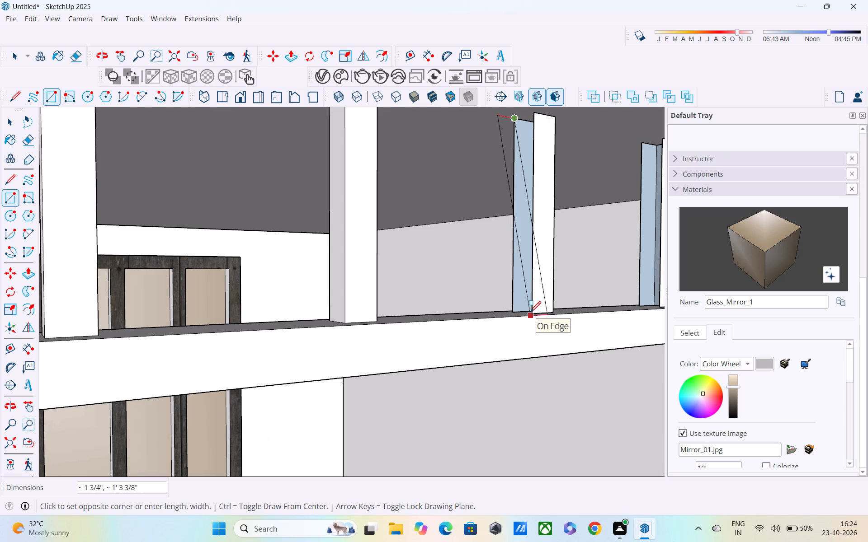
{"action": "left_click", "coordinate": [528, 310]}
{"action": "scroll", "coordinate": [533, 288], "scroll_direction": "down", "scroll_amount": 1}
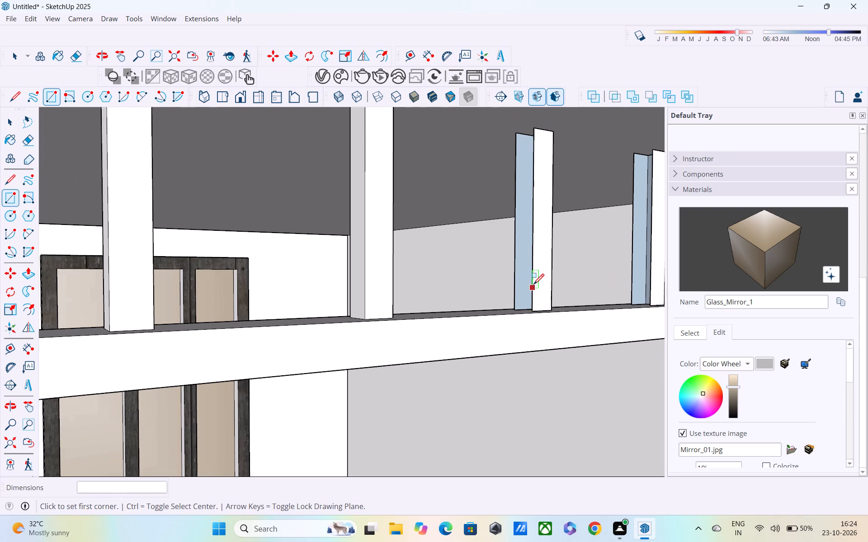
{"action": "left_click", "coordinate": [514, 136]}
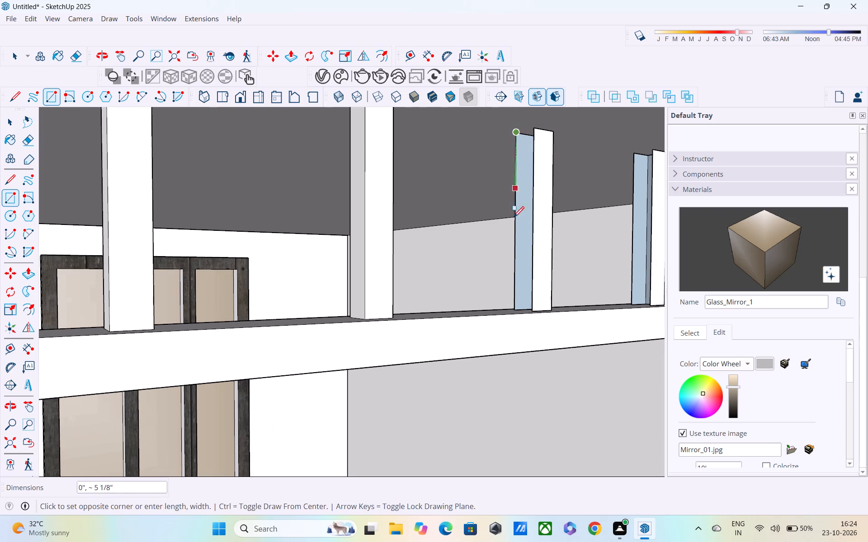
{"action": "left_click", "coordinate": [532, 308]}
Close the open side faces of the last three copied posts, up to the beam's far end, with rectangles about 1' 3" by 1 15/16".
{"action": "middle_click_drag", "start_coordinate": [539, 281], "coordinate": [368, 317]}
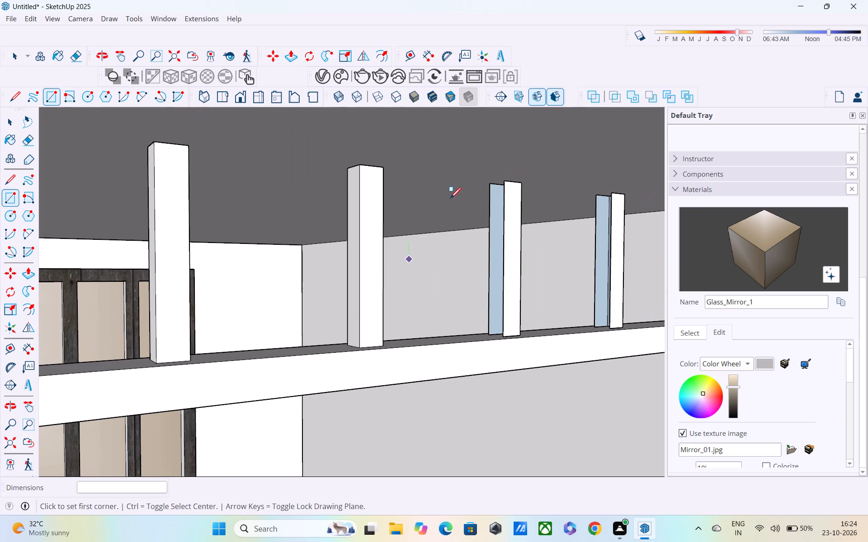
{"action": "left_click", "coordinate": [491, 187]}
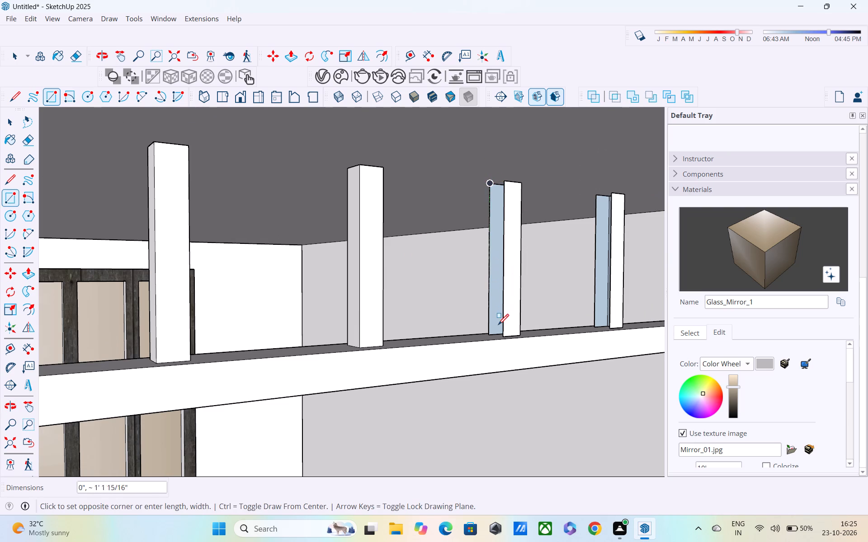
{"action": "scroll", "coordinate": [501, 334], "scroll_direction": "up", "scroll_amount": 6}
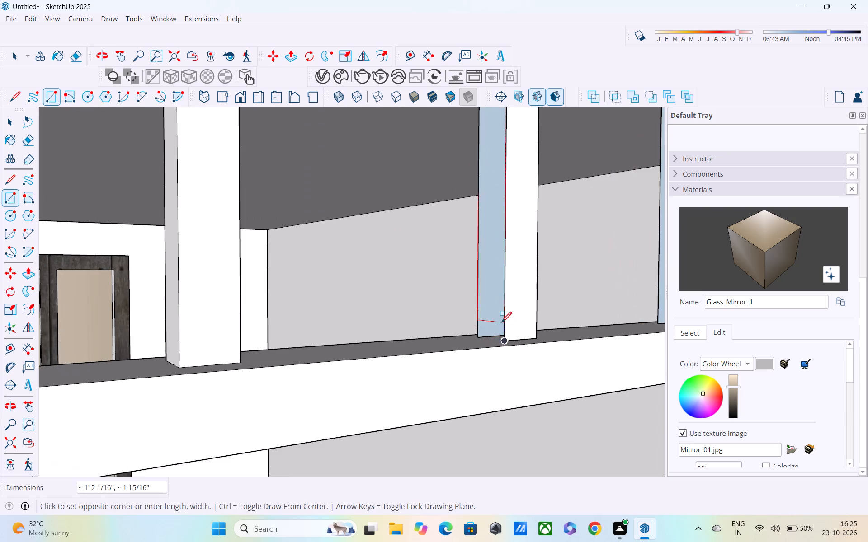
{"action": "scroll", "coordinate": [501, 323], "scroll_direction": "up", "scroll_amount": 4}
{"action": "left_click", "coordinate": [506, 347]}
{"action": "scroll", "coordinate": [531, 312], "scroll_direction": "down", "scroll_amount": 4}
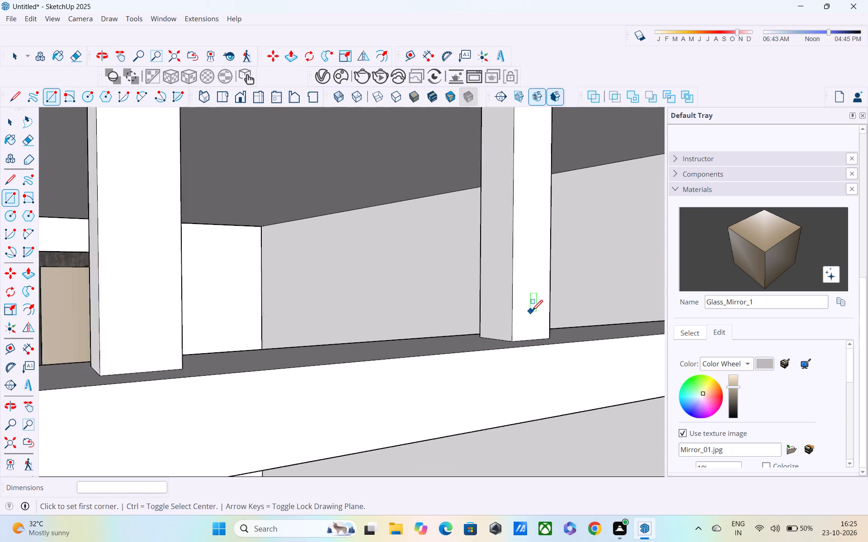
{"action": "middle_click_drag", "start_coordinate": [535, 306], "coordinate": [271, 371], "text": "shift"}
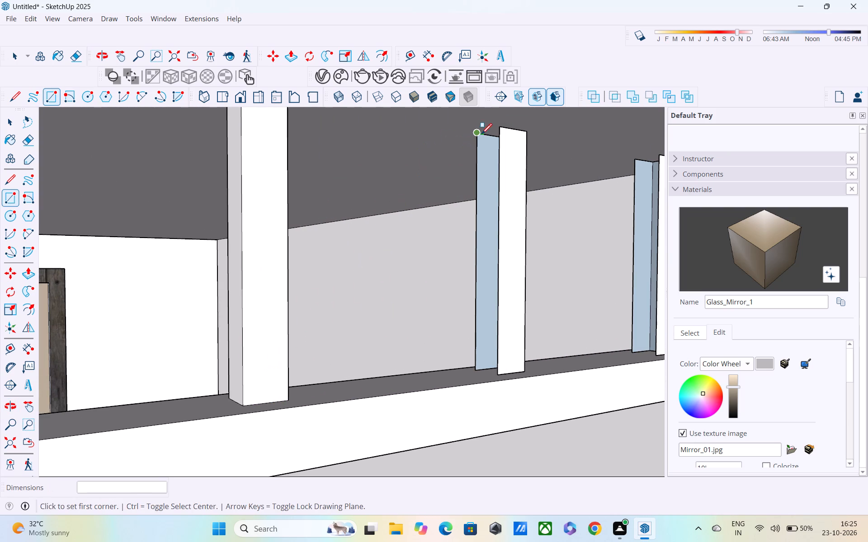
{"action": "left_click", "coordinate": [481, 135]}
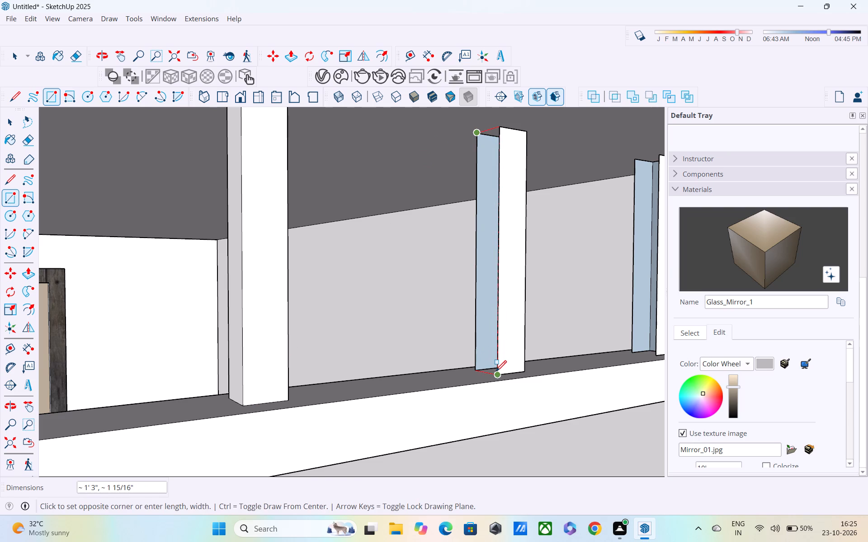
{"action": "left_click", "coordinate": [496, 372]}
{"action": "middle_click_drag", "start_coordinate": [500, 353], "coordinate": [261, 377], "text": "shift"}
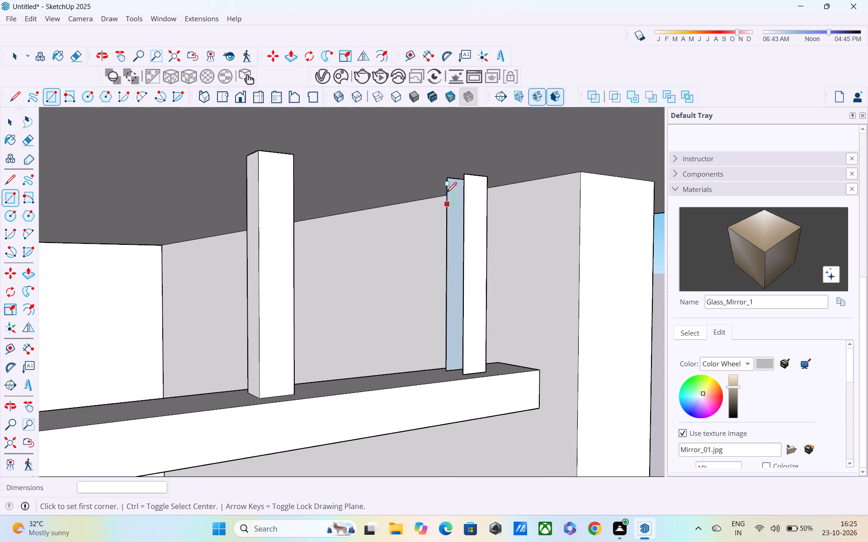
{"action": "left_click", "coordinate": [448, 180]}
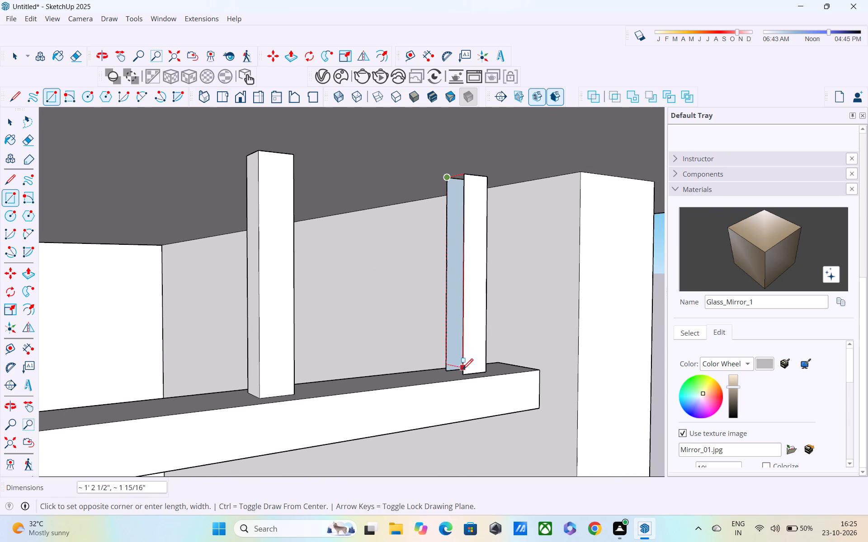
{"action": "left_click", "coordinate": [463, 372]}
Examine the row of posts and the hanging beam under the porch ceiling from the front and from below.
{"action": "scroll", "coordinate": [465, 359], "scroll_direction": "down", "scroll_amount": 14}
{"action": "scroll", "coordinate": [450, 315], "scroll_direction": "down", "scroll_amount": 6}
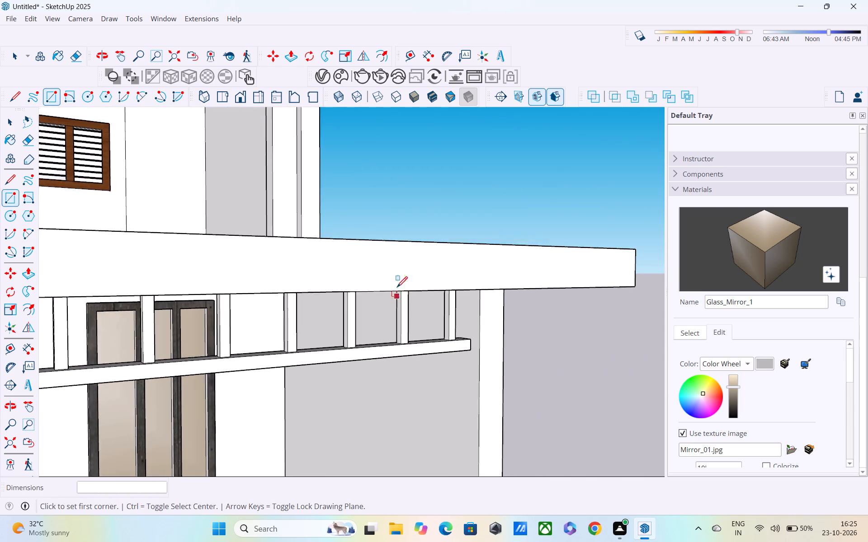
{"action": "scroll", "coordinate": [397, 288], "scroll_direction": "down", "scroll_amount": 3}
{"action": "middle_click_drag", "start_coordinate": [395, 287], "coordinate": [243, 252]}
{"action": "scroll", "coordinate": [244, 244], "scroll_direction": "up", "scroll_amount": 1}
{"action": "scroll", "coordinate": [244, 244], "scroll_direction": "down", "scroll_amount": 6}
{"action": "middle_click_drag", "start_coordinate": [325, 246], "coordinate": [521, 221], "text": "shift"}
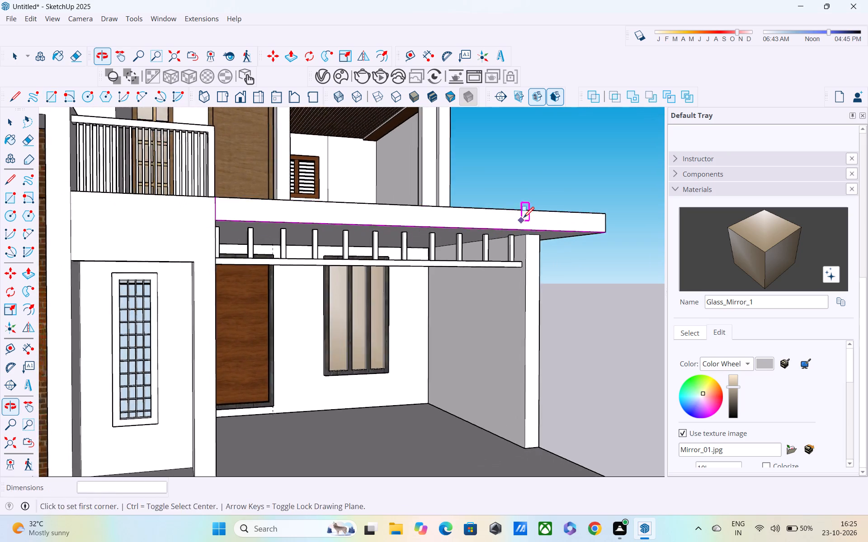
{"action": "scroll", "coordinate": [524, 219], "scroll_direction": "down", "scroll_amount": 4}
{"action": "middle_click_drag", "start_coordinate": [523, 219], "coordinate": [408, 219]}
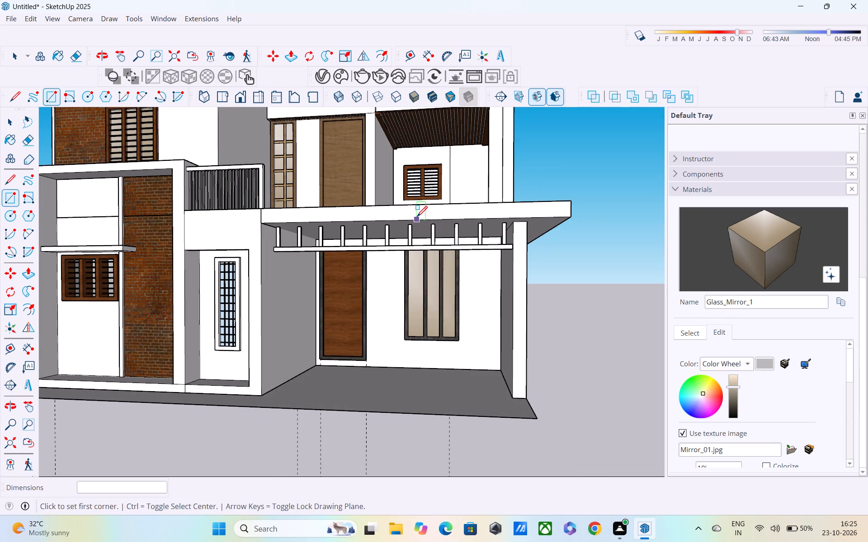
{"action": "scroll", "coordinate": [418, 213], "scroll_direction": "down", "scroll_amount": 1}
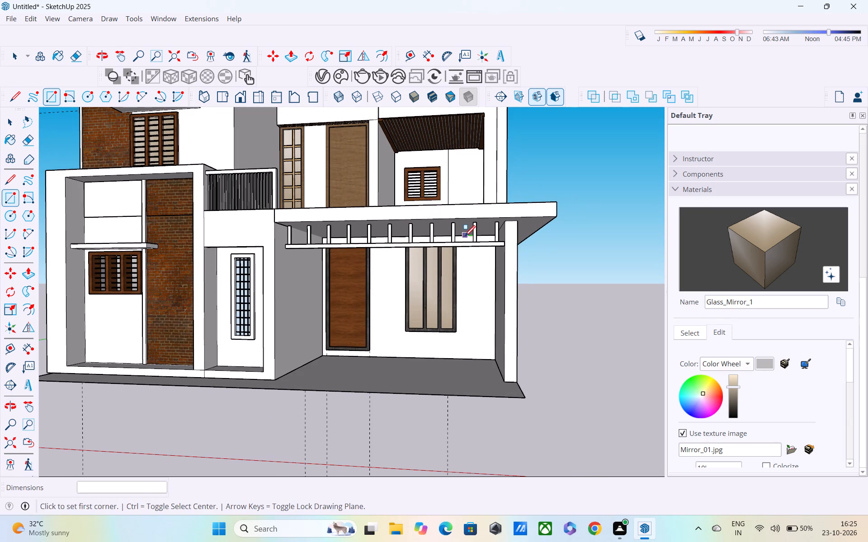
{"action": "middle_click_drag", "start_coordinate": [465, 238], "coordinate": [455, 172]}
{"action": "scroll", "coordinate": [466, 223], "scroll_direction": "up", "scroll_amount": 6}
{"action": "middle_click_drag", "start_coordinate": [449, 217], "coordinate": [442, 185]}
{"action": "key", "text": "space"}
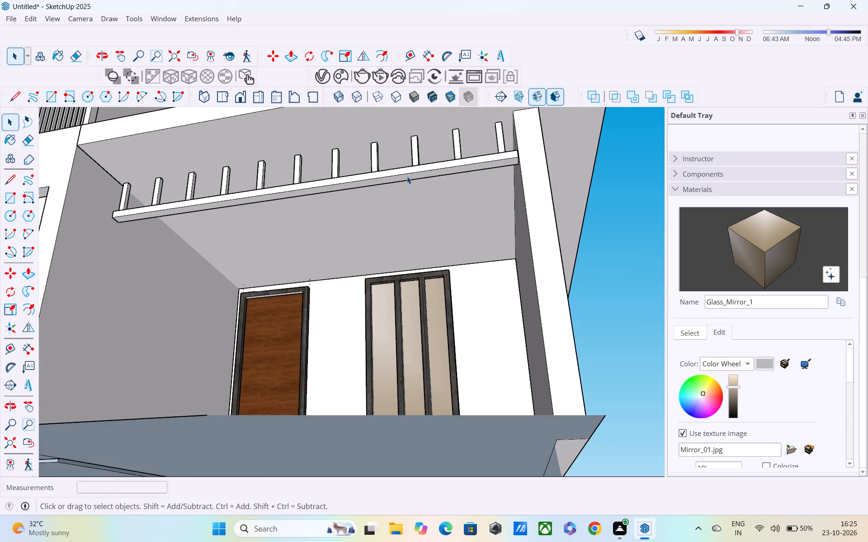
{"action": "middle_click_drag", "start_coordinate": [407, 176], "coordinate": [407, 194]}
{"action": "scroll", "coordinate": [407, 186], "scroll_direction": "up", "scroll_amount": 4}
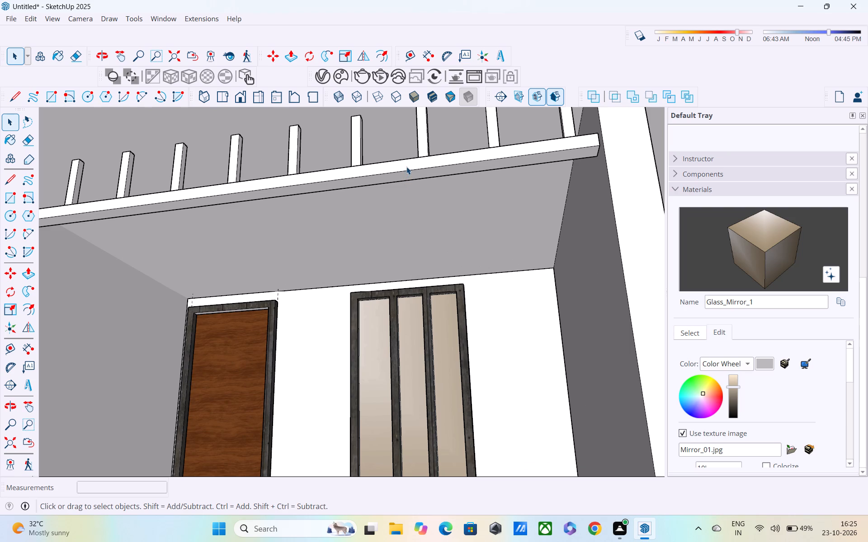
{"action": "key", "text": "r"}
{"action": "scroll", "coordinate": [403, 160], "scroll_direction": "up", "scroll_amount": 3}
{"action": "middle_click_drag", "start_coordinate": [402, 164], "coordinate": [415, 181]}
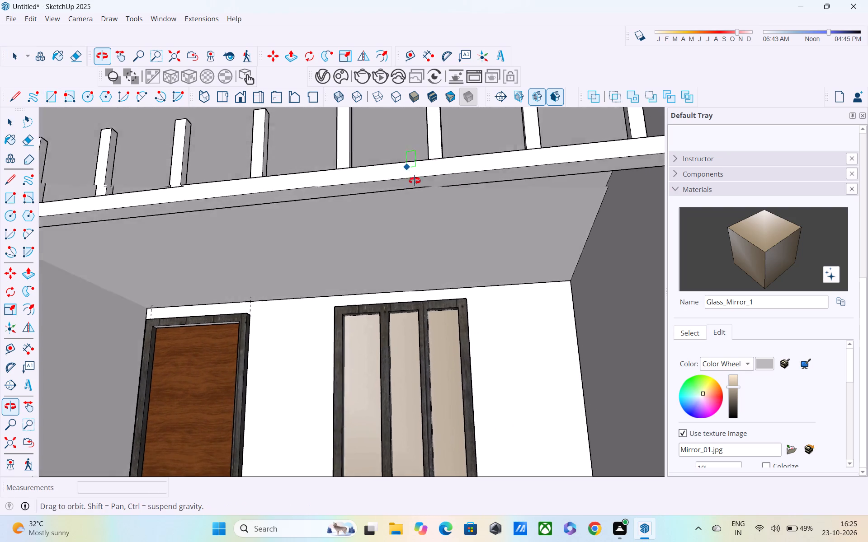
{"action": "middle_click_drag", "start_coordinate": [415, 181], "coordinate": [429, 229]}
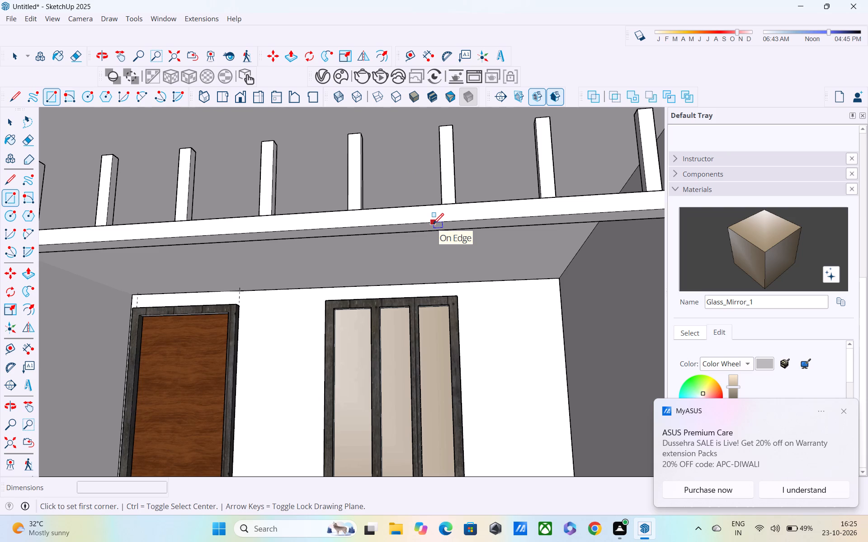
{"action": "middle_click_drag", "start_coordinate": [448, 246], "coordinate": [448, 246]}
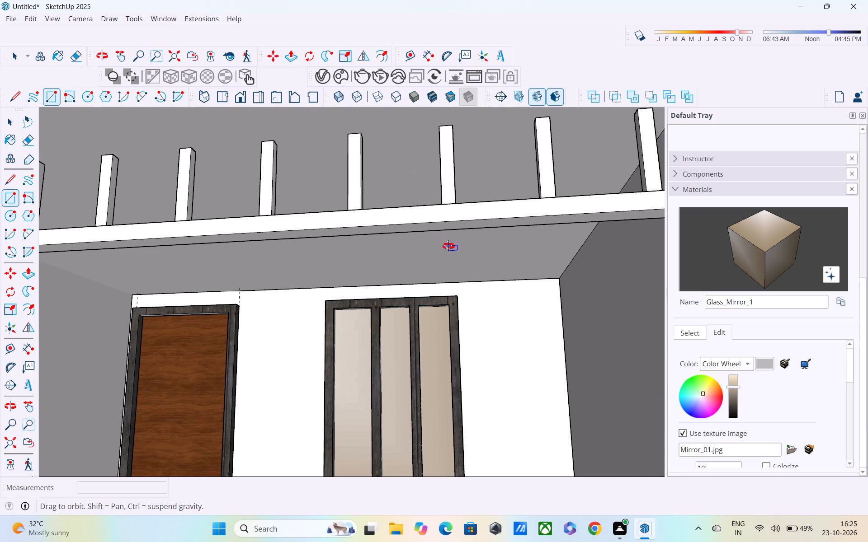
Draw a small rectangle about 3" by 2 1/2" on the underside of the hanging beam, in front of the window.
{"action": "middle_click_drag", "start_coordinate": [448, 246], "coordinate": [457, 217]}
{"action": "scroll", "coordinate": [453, 218], "scroll_direction": "up", "scroll_amount": 2}
{"action": "middle_click_drag", "start_coordinate": [453, 220], "coordinate": [329, 224], "text": "shift"}
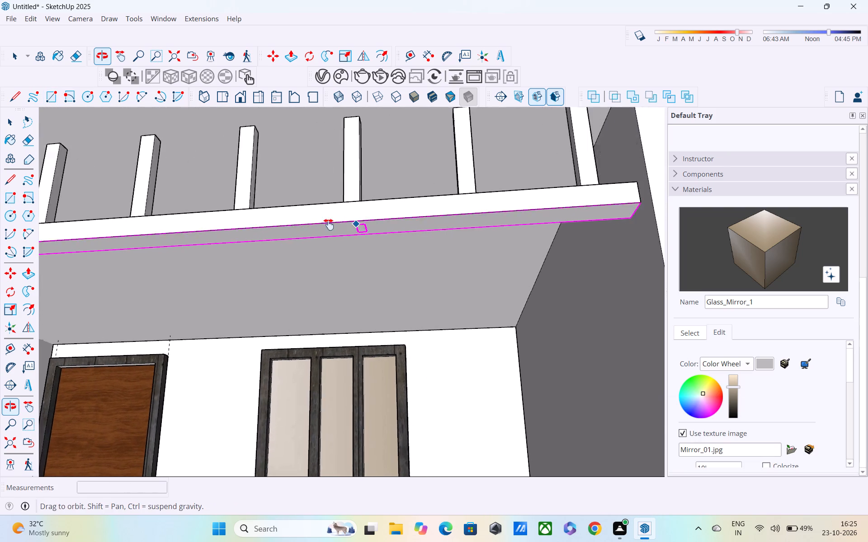
{"action": "middle_click_drag", "start_coordinate": [329, 224], "coordinate": [357, 226], "text": "shift"}
{"action": "scroll", "coordinate": [359, 226], "scroll_direction": "up", "scroll_amount": 1}
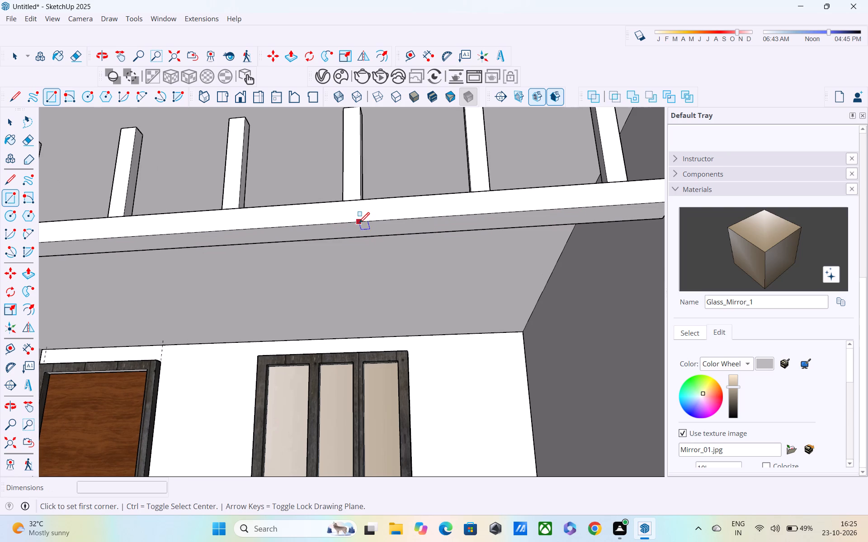
{"action": "middle_click_drag", "start_coordinate": [333, 225], "coordinate": [353, 152]}
{"action": "scroll", "coordinate": [353, 152], "scroll_direction": "up", "scroll_amount": 1}
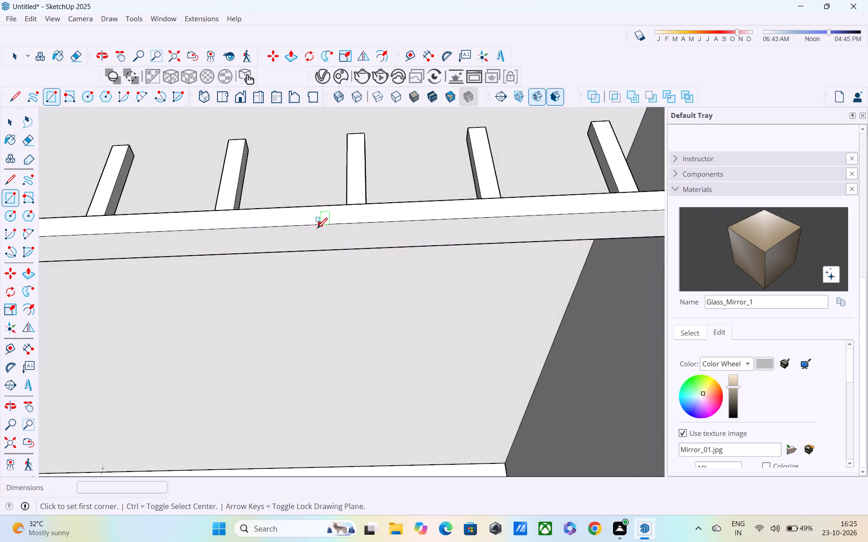
{"action": "scroll", "coordinate": [316, 232], "scroll_direction": "up", "scroll_amount": 1}
{"action": "left_click", "coordinate": [316, 229]}
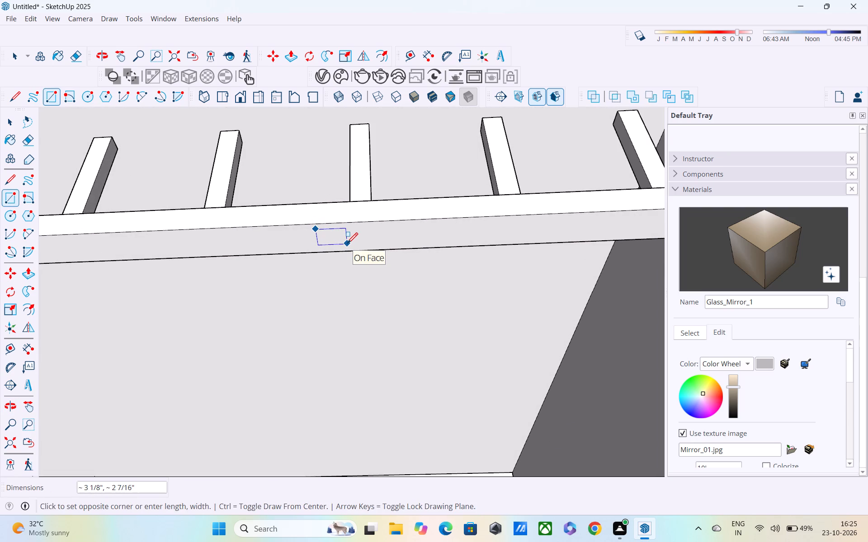
{"action": "left_click", "coordinate": [347, 245]}
Extrude the small rectangle about 4' 5" down from the beam's underside with Push/Pull to form a long vertical post.
{"action": "key", "text": "p"}
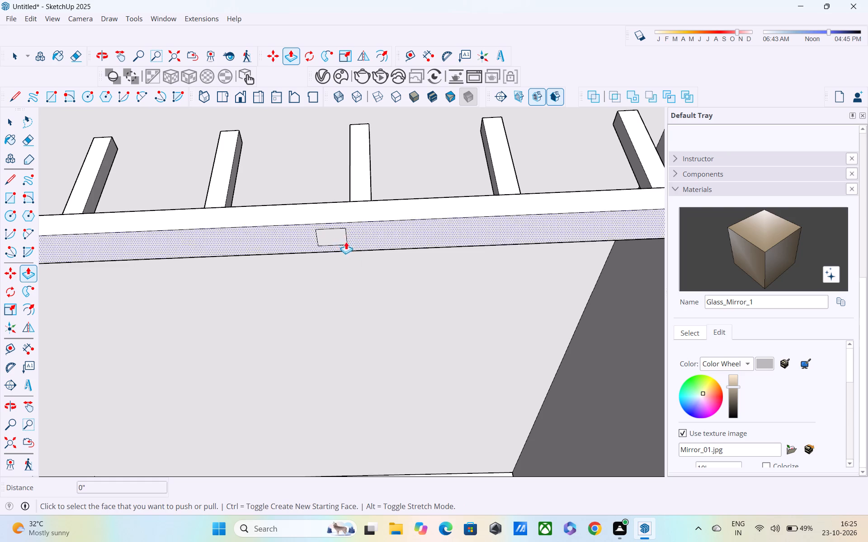
{"action": "left_click", "coordinate": [338, 229]}
{"action": "scroll", "coordinate": [338, 271], "scroll_direction": "down", "scroll_amount": 14}
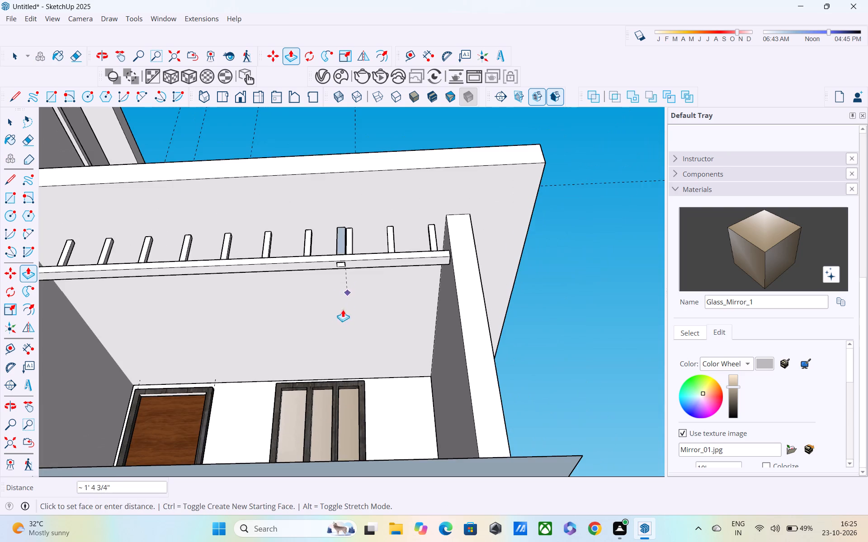
{"action": "scroll", "coordinate": [333, 341], "scroll_direction": "down", "scroll_amount": 1}
{"action": "middle_click_drag", "start_coordinate": [333, 341], "coordinate": [335, 290], "text": "shift"}
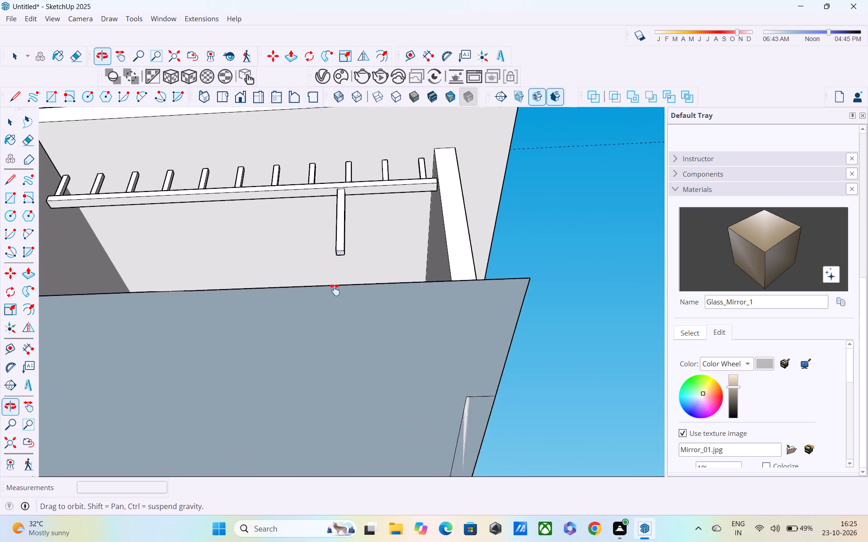
{"action": "middle_click_drag", "start_coordinate": [335, 290], "coordinate": [335, 291], "text": "shift"}
{"action": "middle_click_drag", "start_coordinate": [338, 281], "coordinate": [327, 326]}
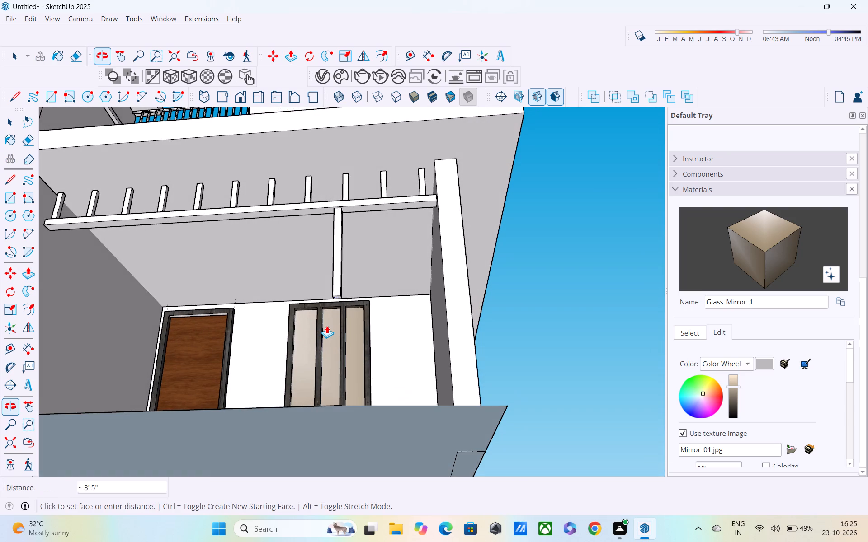
{"action": "left_click", "coordinate": [327, 325]}
Copy only the long post's side faces and edges about 3' along the beam's underside to near the beam's end.
{"action": "key", "text": "space"}
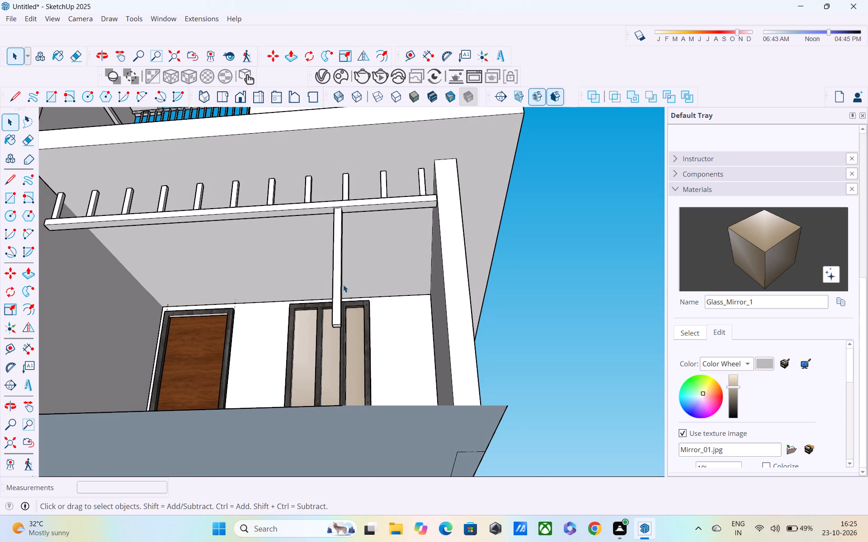
{"action": "triple_click", "coordinate": [341, 277]}
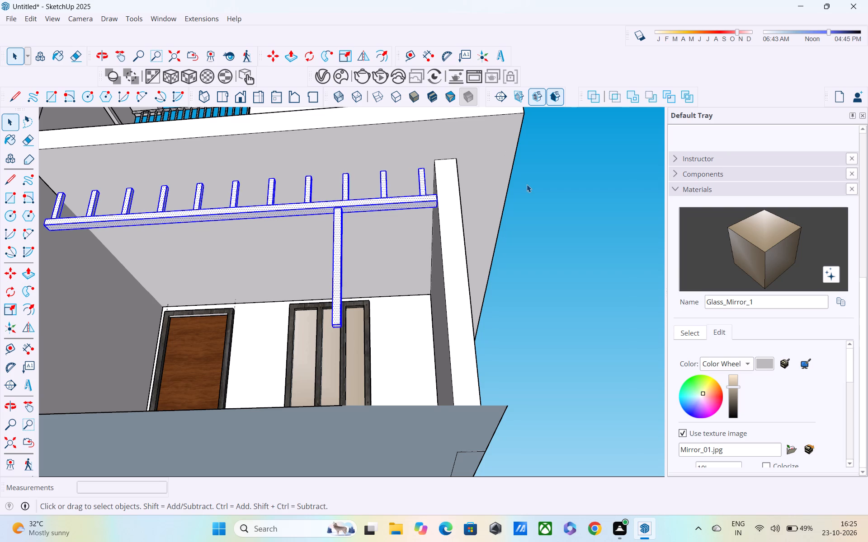
{"action": "left_click", "coordinate": [527, 184]}
{"action": "double_click", "coordinate": [336, 257]}
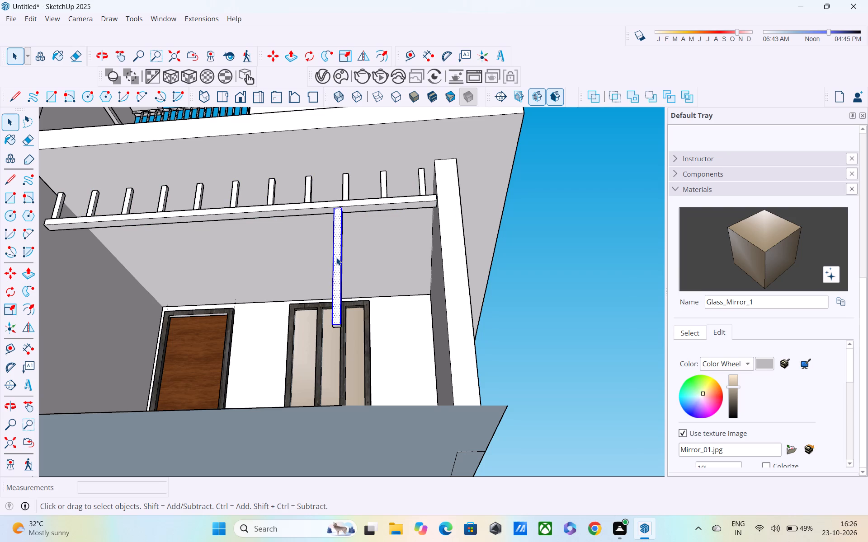
{"action": "middle_click_drag", "start_coordinate": [337, 258], "coordinate": [524, 338]}
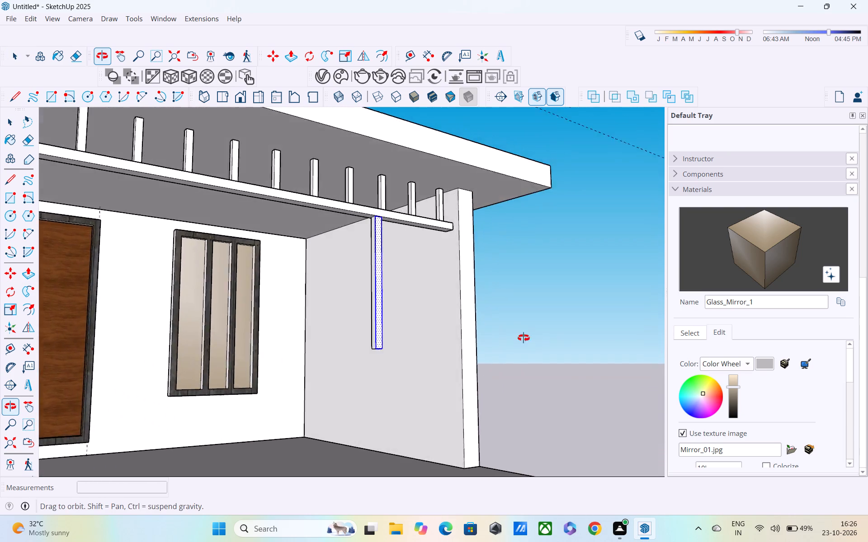
{"action": "middle_click_drag", "start_coordinate": [524, 338], "coordinate": [590, 341]}
{"action": "scroll", "coordinate": [438, 321], "scroll_direction": "up", "scroll_amount": 3}
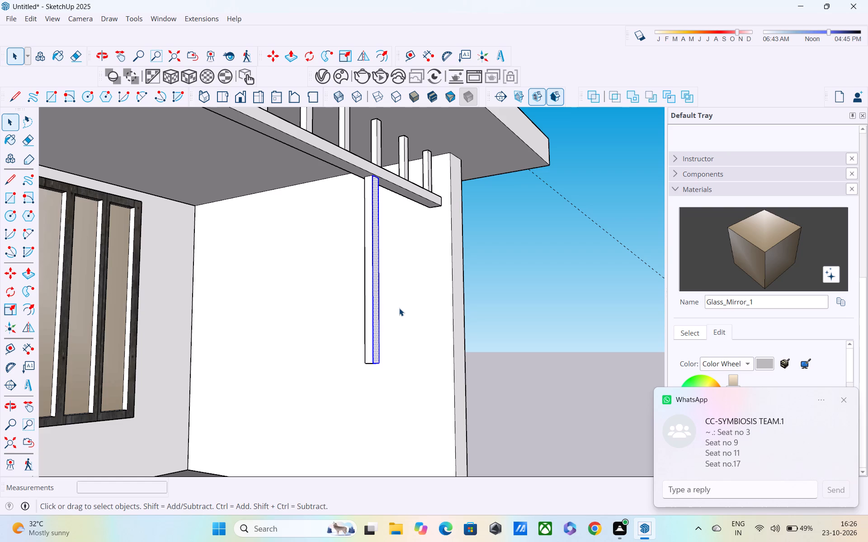
{"action": "middle_click_drag", "start_coordinate": [399, 308], "coordinate": [452, 320]}
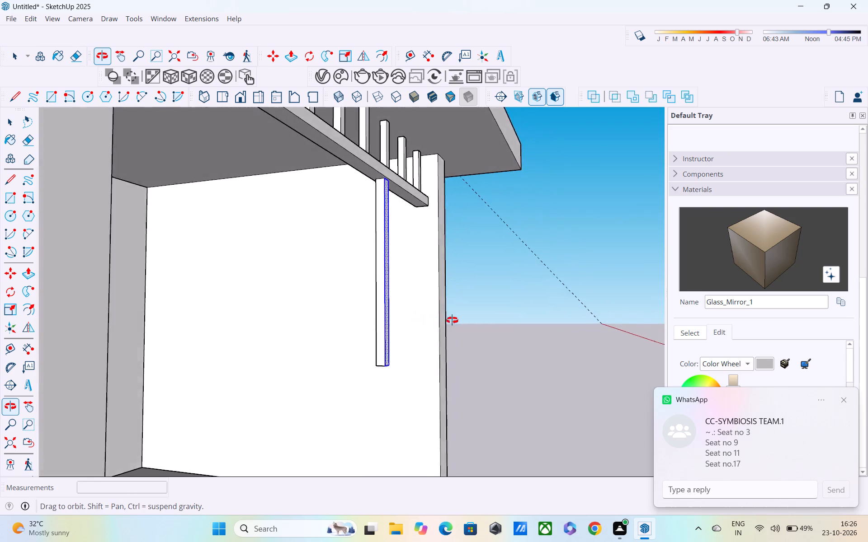
{"action": "middle_click_drag", "start_coordinate": [452, 320], "coordinate": [420, 322]}
{"action": "scroll", "coordinate": [379, 321], "scroll_direction": "up", "scroll_amount": 6}
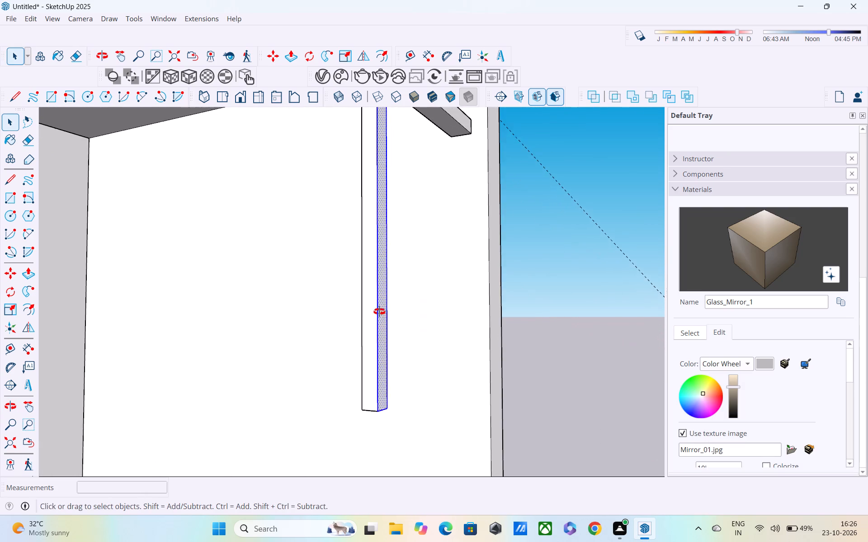
{"action": "middle_click_drag", "start_coordinate": [379, 312], "coordinate": [519, 341]}
{"action": "double_click", "coordinate": [461, 282], "text": "shift"}
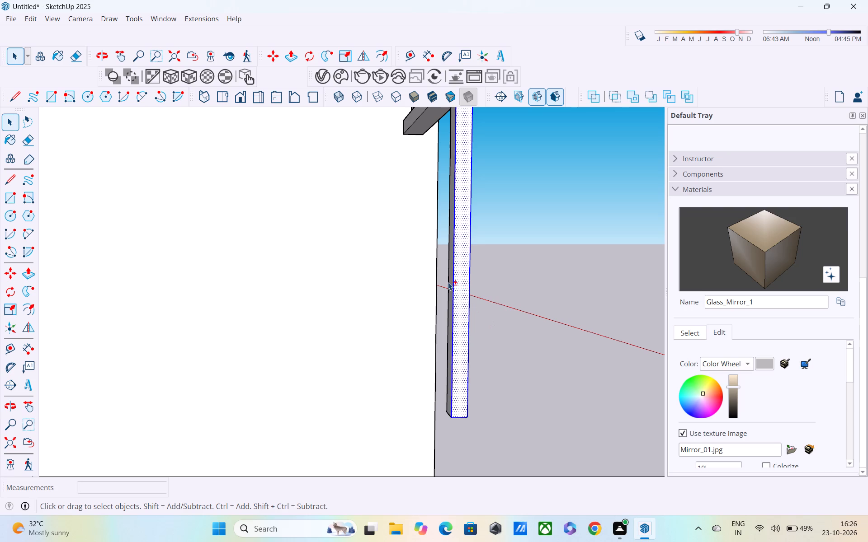
{"action": "middle_click_drag", "start_coordinate": [448, 282], "coordinate": [547, 319]}
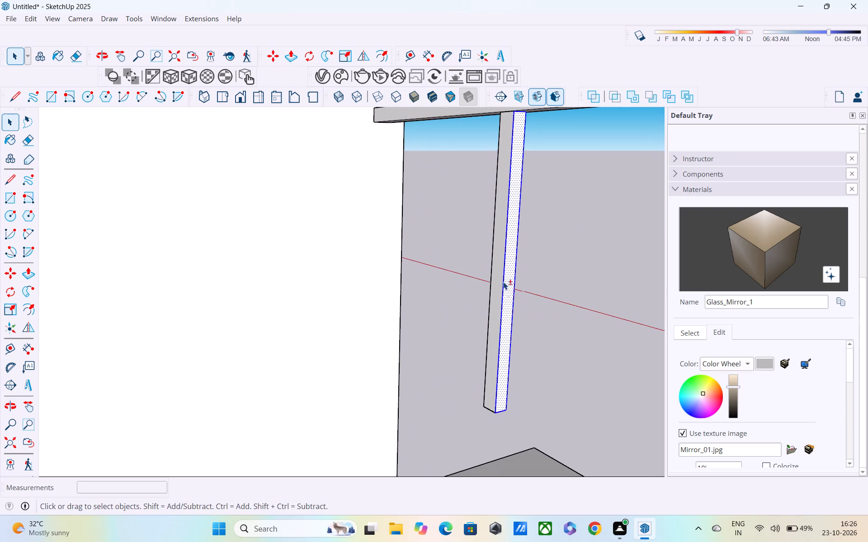
{"action": "double_click", "coordinate": [502, 276], "text": "shift"}
{"action": "middle_click_drag", "start_coordinate": [501, 276], "coordinate": [81, 239]}
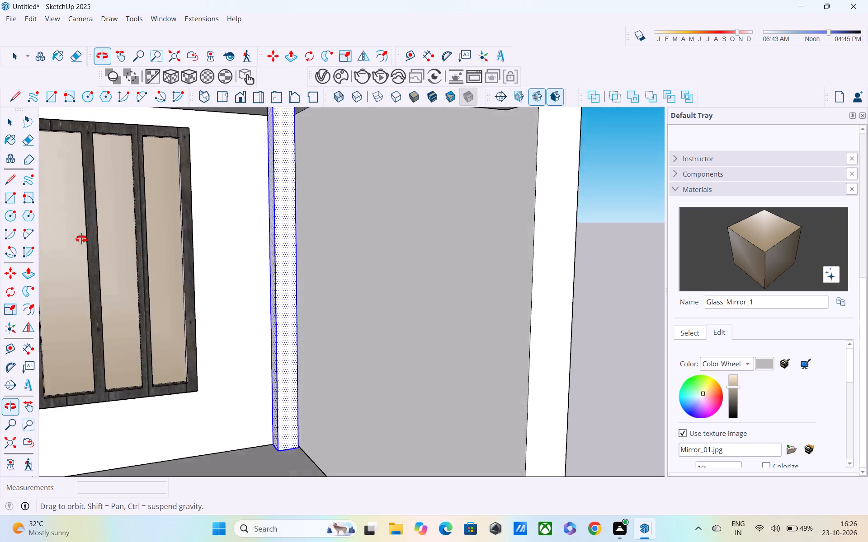
{"action": "middle_click_drag", "start_coordinate": [81, 239], "coordinate": [59, 237]}
{"action": "middle_click_drag", "start_coordinate": [217, 240], "coordinate": [113, 255]}
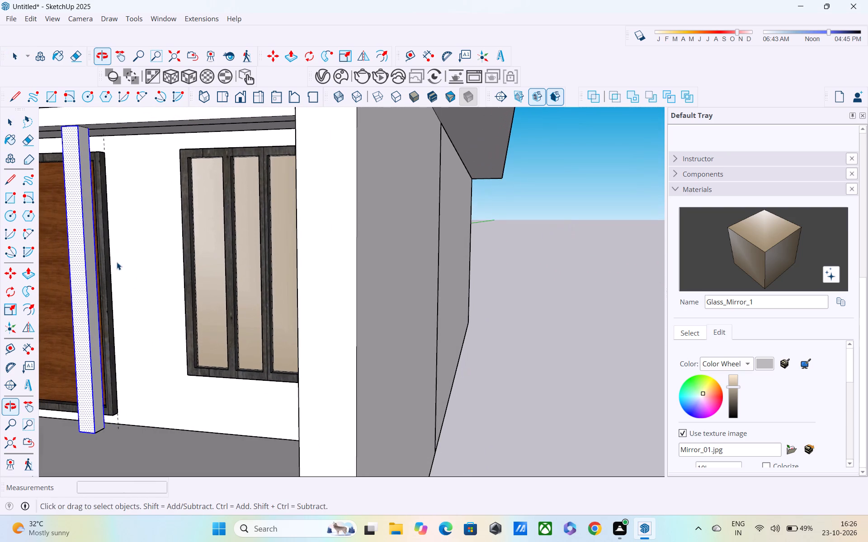
{"action": "scroll", "coordinate": [147, 298], "scroll_direction": "down", "scroll_amount": 3}
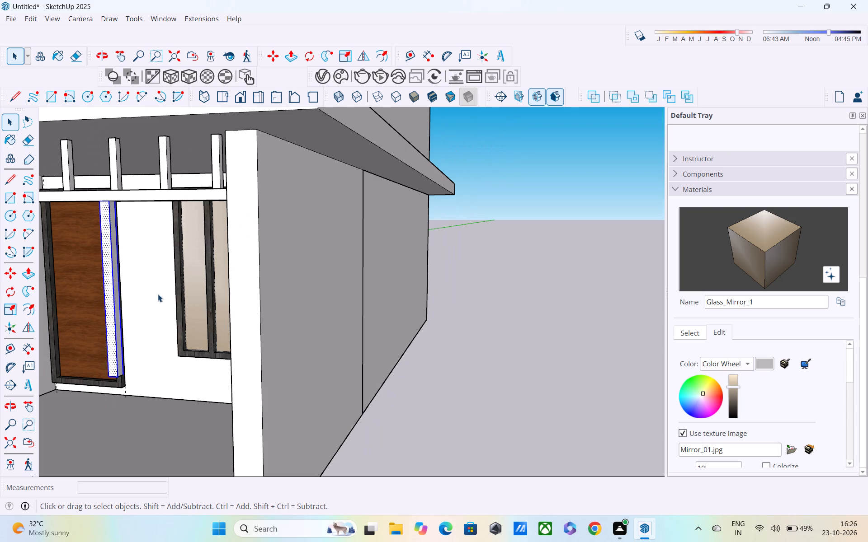
{"action": "key", "text": "m"}
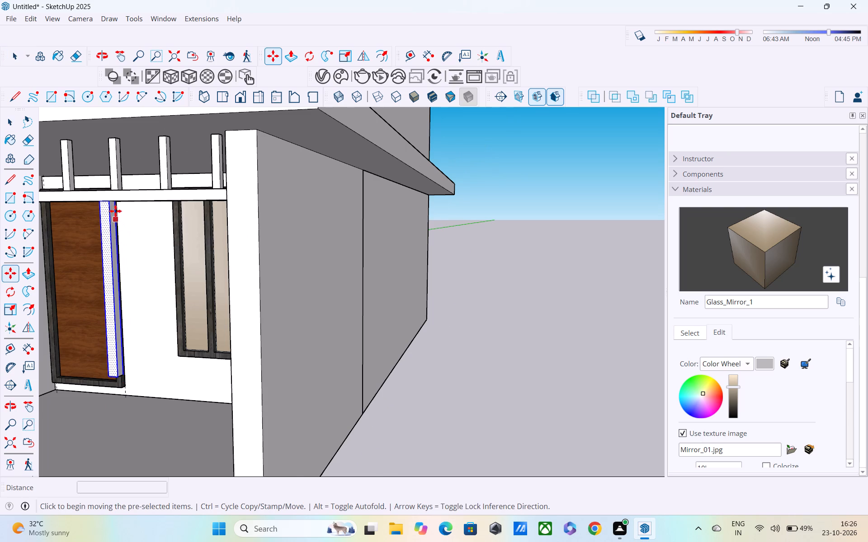
{"action": "scroll", "coordinate": [114, 208], "scroll_direction": "up", "scroll_amount": 3}
{"action": "middle_click_drag", "start_coordinate": [113, 199], "coordinate": [124, 164]}
{"action": "scroll", "coordinate": [118, 189], "scroll_direction": "up", "scroll_amount": 8}
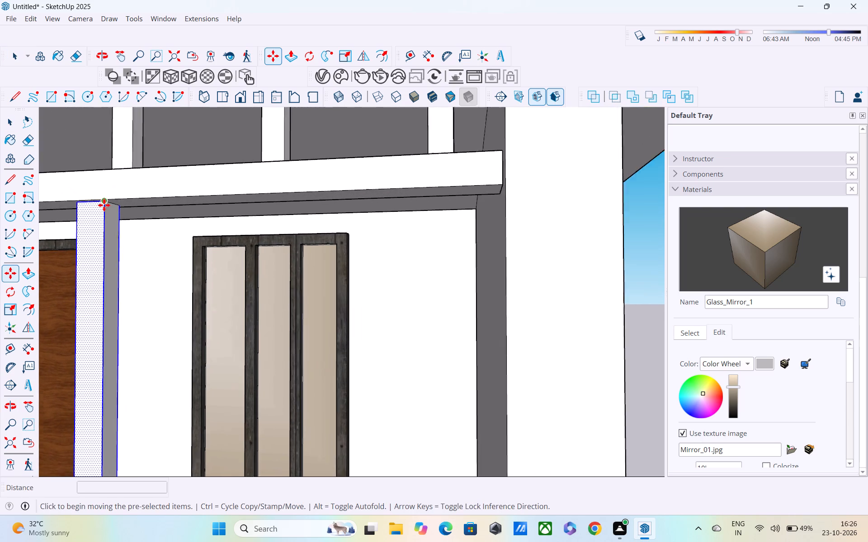
{"action": "scroll", "coordinate": [104, 205], "scroll_direction": "up", "scroll_amount": 1}
{"action": "left_click", "coordinate": [104, 202]}
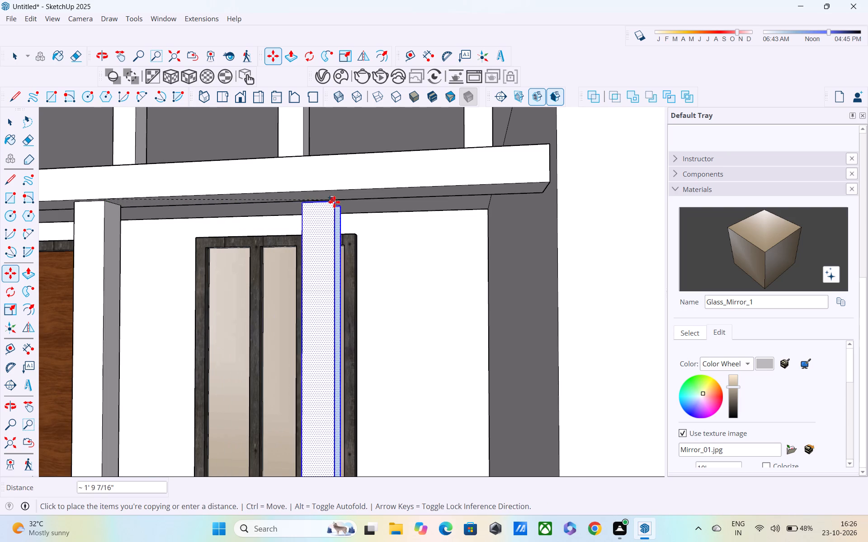
{"action": "middle_click_drag", "start_coordinate": [336, 201], "coordinate": [208, 186], "text": "shift"}
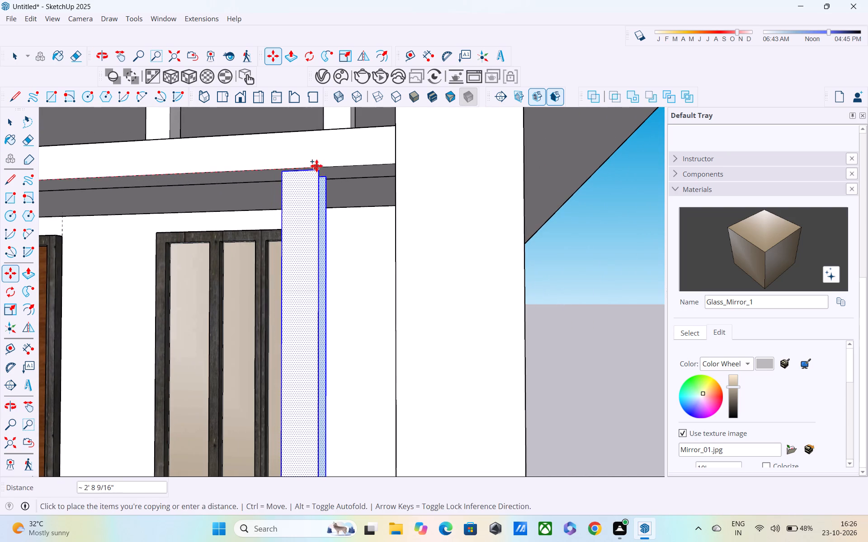
{"action": "middle_click_drag", "start_coordinate": [316, 166], "coordinate": [415, 164]}
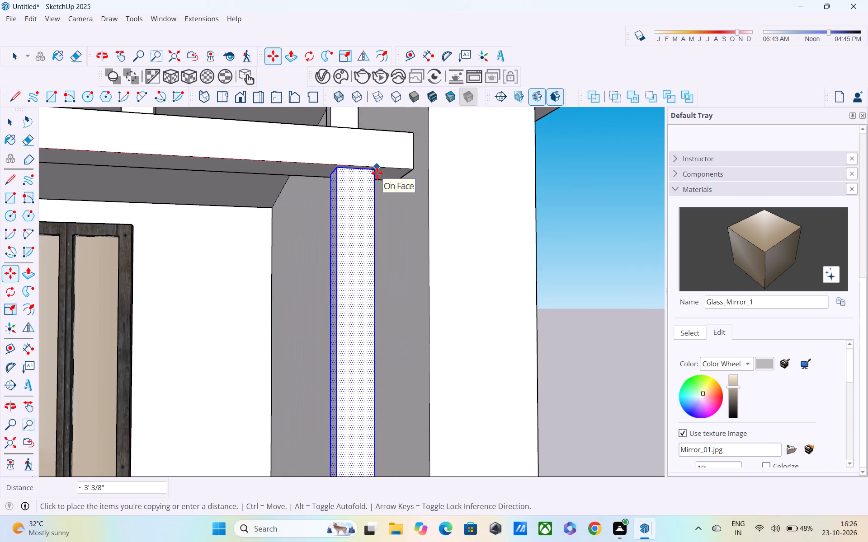
{"action": "left_click", "coordinate": [377, 173]}
Divide the copy distance by 4 to space the long posts evenly along the beam.
{"action": "middle_click_drag", "start_coordinate": [335, 191], "coordinate": [259, 192]}
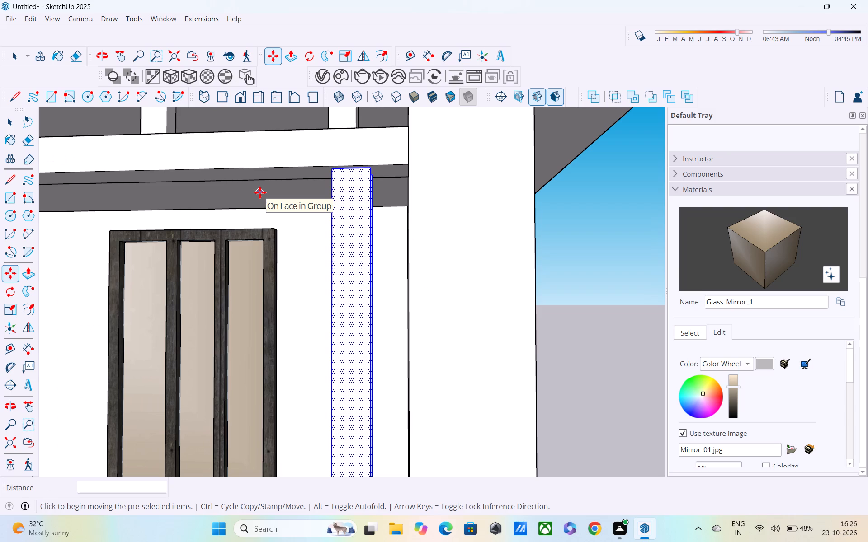
{"action": "key", "text": "slash"}
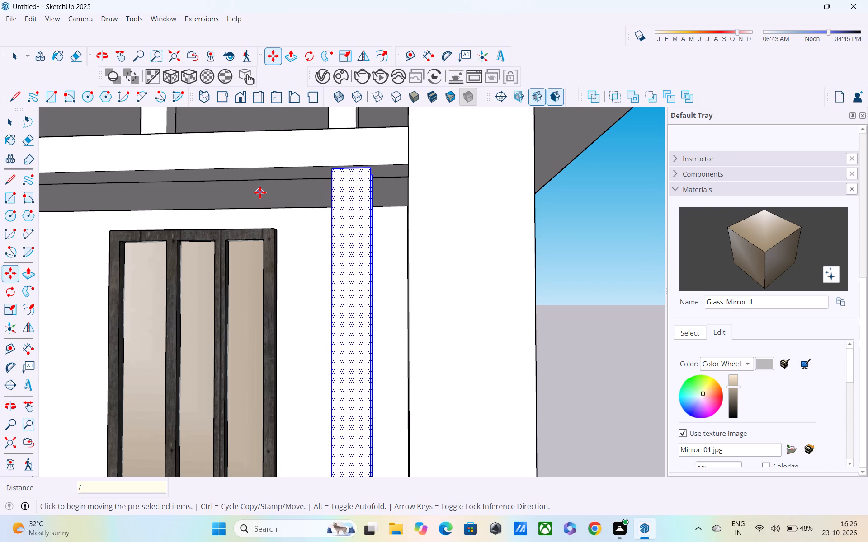
{"action": "key", "text": "4"}
{"action": "key", "text": "Return"}
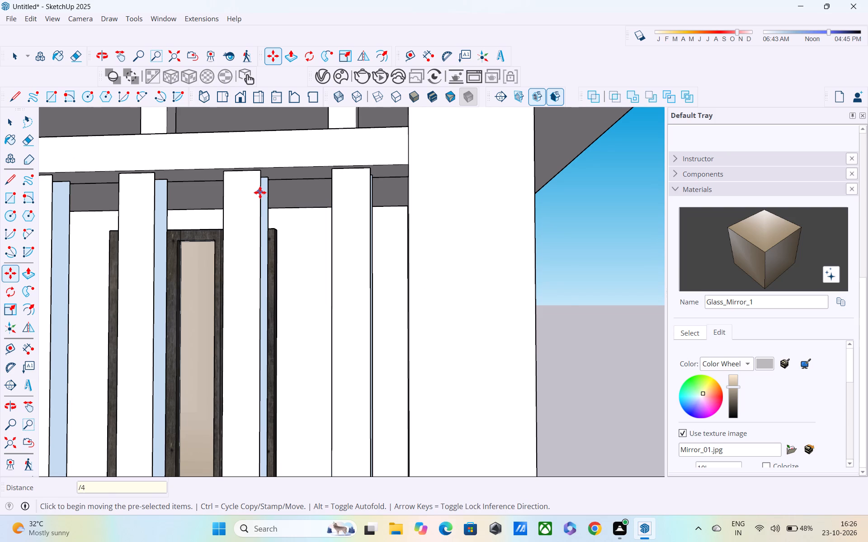
Close the open side face of the first copied long post with a rectangle about 4' 5" by 2 5/8".
{"action": "scroll", "coordinate": [260, 192], "scroll_direction": "up", "scroll_amount": 1}
{"action": "scroll", "coordinate": [260, 192], "scroll_direction": "down", "scroll_amount": 5}
{"action": "middle_click_drag", "start_coordinate": [271, 195], "coordinate": [368, 196], "text": "shift"}
{"action": "scroll", "coordinate": [368, 196], "scroll_direction": "down", "scroll_amount": 1}
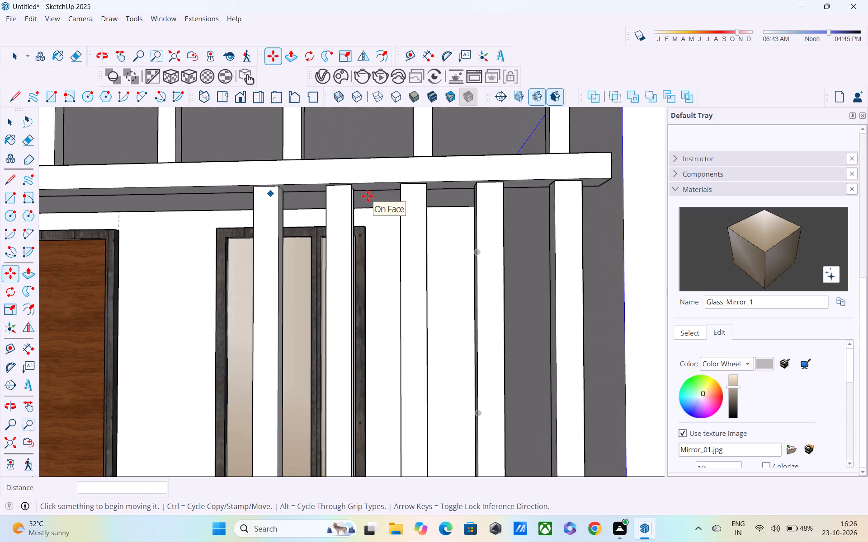
{"action": "scroll", "coordinate": [368, 196], "scroll_direction": "down", "scroll_amount": 1}
{"action": "middle_click_drag", "start_coordinate": [364, 196], "coordinate": [332, 194]}
{"action": "key", "text": "r"}
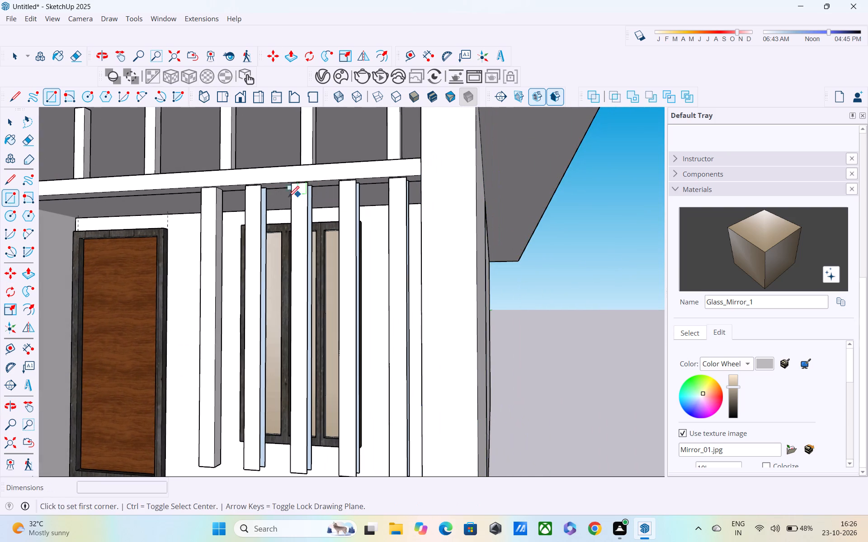
{"action": "scroll", "coordinate": [280, 199], "scroll_direction": "up", "scroll_amount": 3}
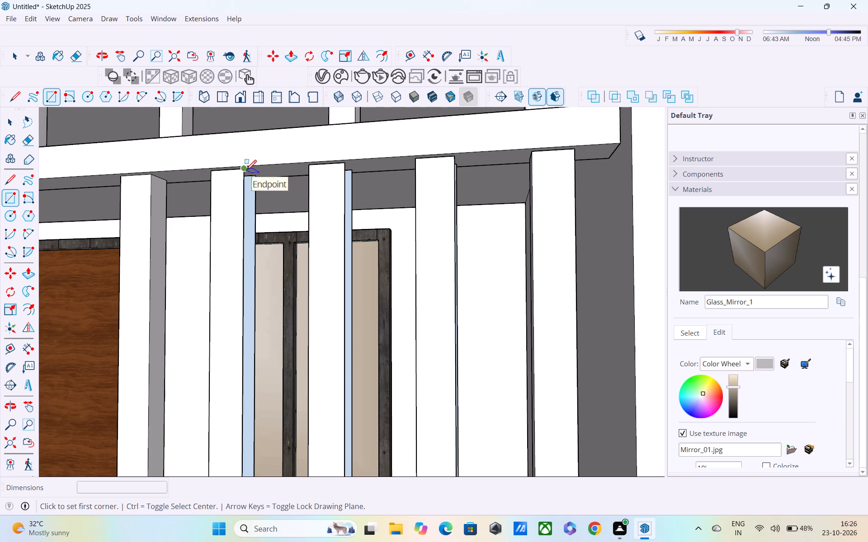
{"action": "left_click", "coordinate": [246, 172]}
{"action": "middle_click_drag", "start_coordinate": [265, 239], "coordinate": [254, 126], "text": "shift"}
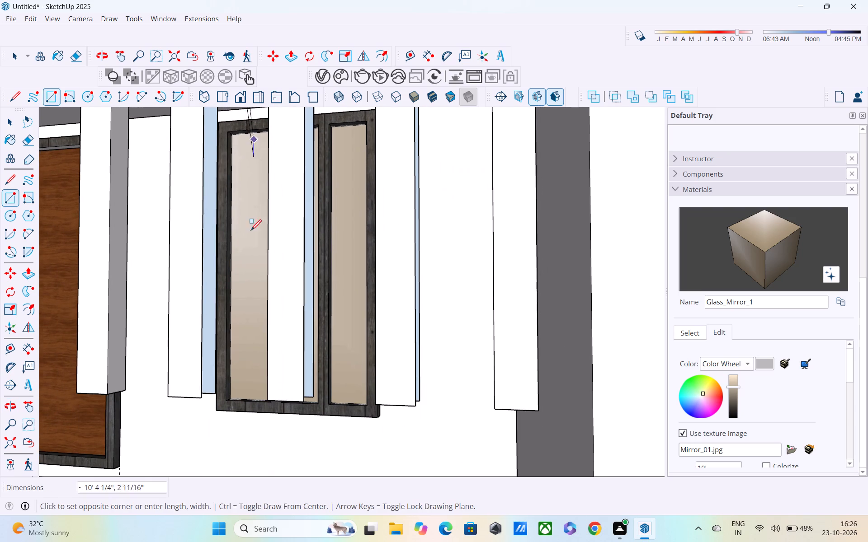
{"action": "left_click", "coordinate": [217, 390]}
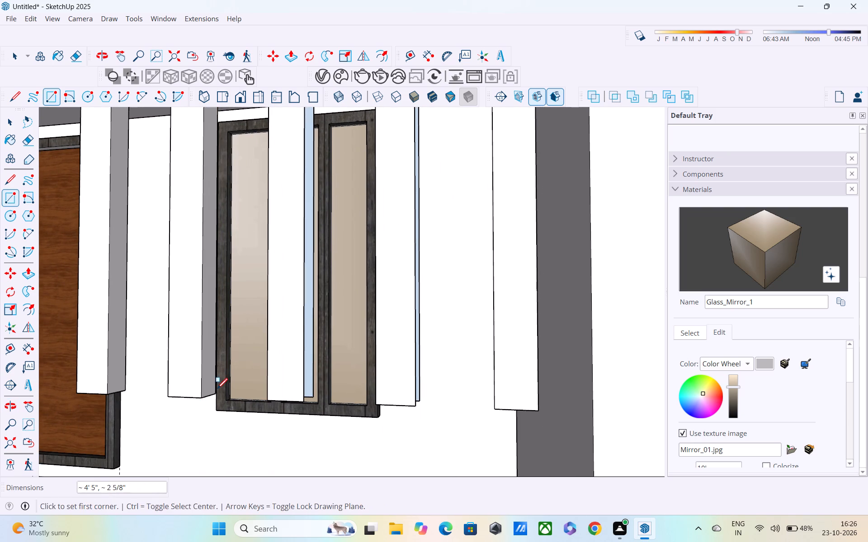
Close the open side face of the second copied long post with a corner-to-corner rectangle.
{"action": "middle_click_drag", "start_coordinate": [274, 353], "coordinate": [240, 528]}
{"action": "middle_click_drag", "start_coordinate": [251, 297], "coordinate": [211, 425], "text": "shift"}
{"action": "scroll", "coordinate": [215, 214], "scroll_direction": "down", "scroll_amount": 3}
{"action": "middle_click_drag", "start_coordinate": [215, 213], "coordinate": [215, 265]}
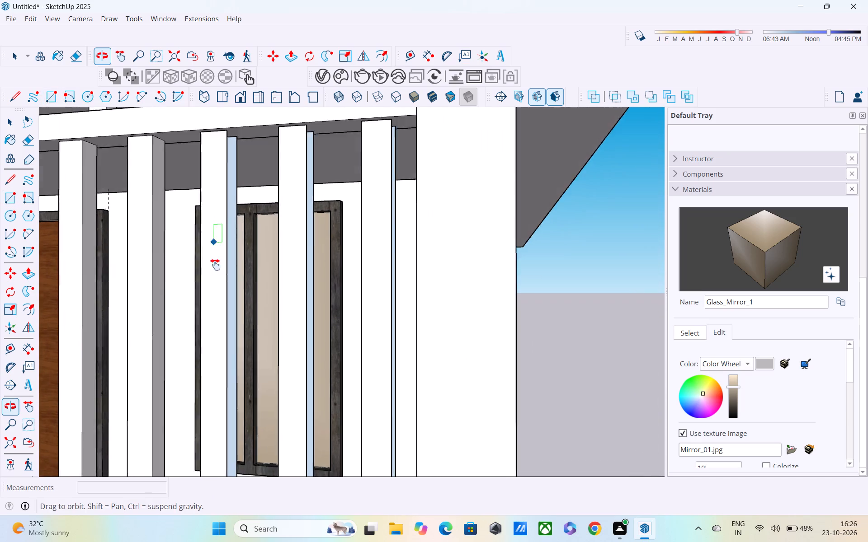
{"action": "middle_click_drag", "start_coordinate": [215, 265], "coordinate": [210, 278]}
{"action": "scroll", "coordinate": [220, 203], "scroll_direction": "up", "scroll_amount": 3}
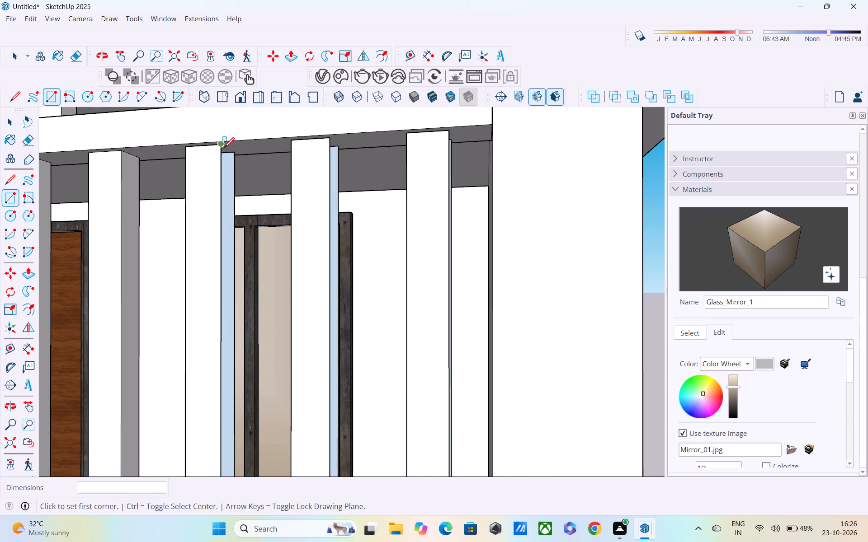
{"action": "left_click", "coordinate": [223, 149]}
{"action": "middle_click_drag", "start_coordinate": [243, 217], "coordinate": [233, 92], "text": "shift"}
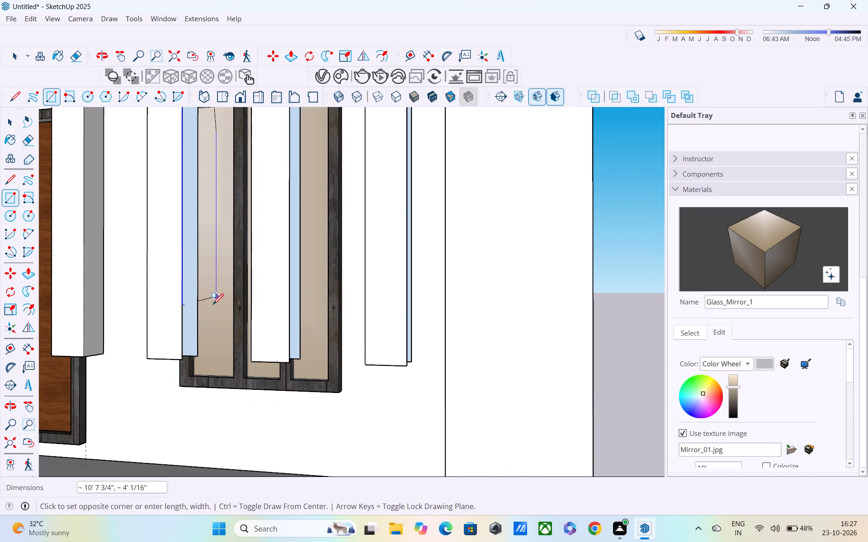
{"action": "left_click", "coordinate": [199, 351]}
Close the open side face of the third copied long post with a rectangle about 4' 5" by 2 5/8".
{"action": "middle_click_drag", "start_coordinate": [224, 299], "coordinate": [209, 397], "text": "shift"}
{"action": "middle_click_drag", "start_coordinate": [220, 242], "coordinate": [237, 396], "text": "shift"}
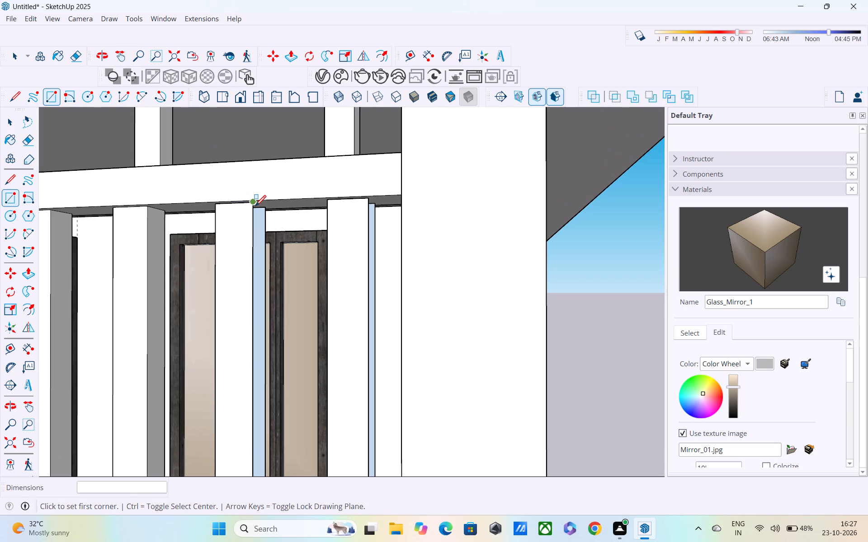
{"action": "left_click", "coordinate": [255, 207]}
{"action": "middle_click_drag", "start_coordinate": [262, 245], "coordinate": [261, 67]}
{"action": "scroll", "coordinate": [264, 126], "scroll_direction": "down", "scroll_amount": 4}
{"action": "middle_click_drag", "start_coordinate": [264, 158], "coordinate": [258, 123]}
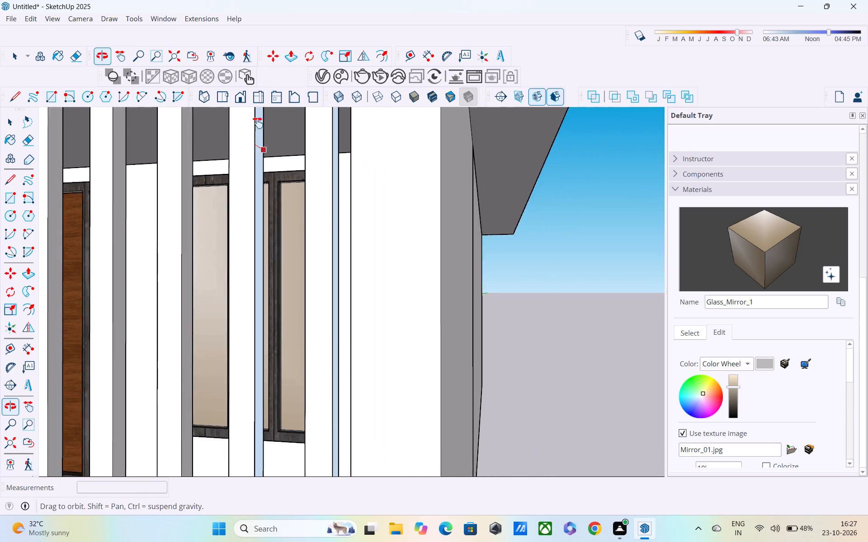
{"action": "middle_click_drag", "start_coordinate": [258, 123], "coordinate": [250, 0]}
{"action": "left_click", "coordinate": [248, 351]}
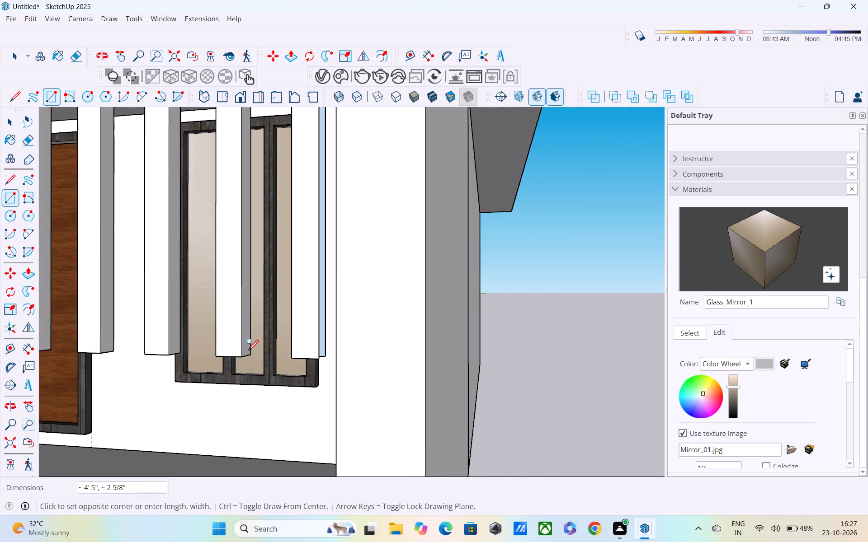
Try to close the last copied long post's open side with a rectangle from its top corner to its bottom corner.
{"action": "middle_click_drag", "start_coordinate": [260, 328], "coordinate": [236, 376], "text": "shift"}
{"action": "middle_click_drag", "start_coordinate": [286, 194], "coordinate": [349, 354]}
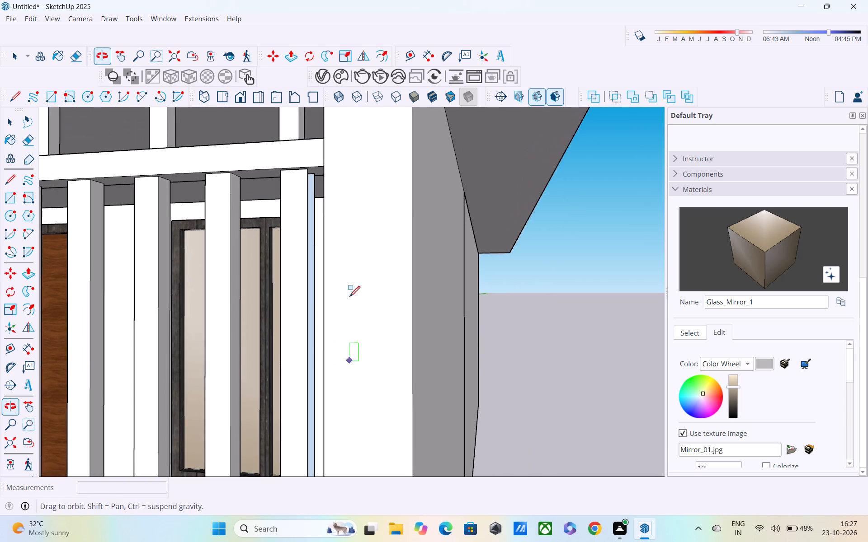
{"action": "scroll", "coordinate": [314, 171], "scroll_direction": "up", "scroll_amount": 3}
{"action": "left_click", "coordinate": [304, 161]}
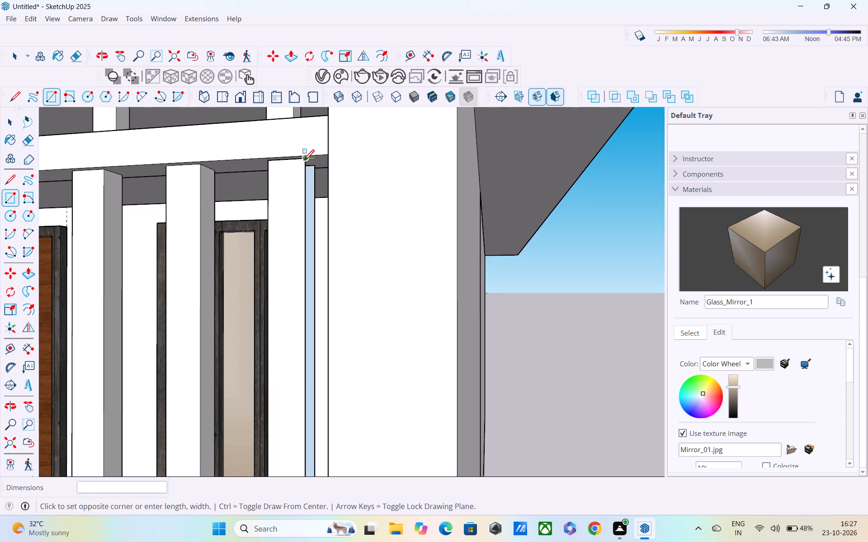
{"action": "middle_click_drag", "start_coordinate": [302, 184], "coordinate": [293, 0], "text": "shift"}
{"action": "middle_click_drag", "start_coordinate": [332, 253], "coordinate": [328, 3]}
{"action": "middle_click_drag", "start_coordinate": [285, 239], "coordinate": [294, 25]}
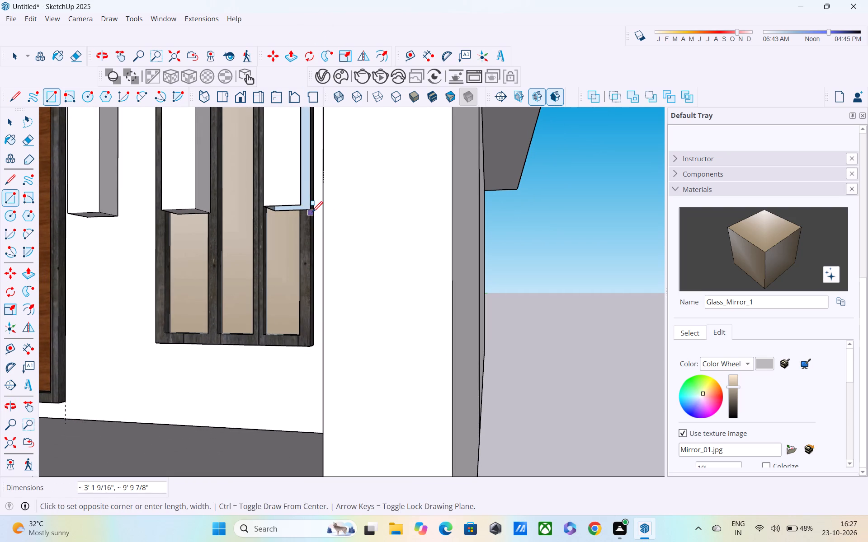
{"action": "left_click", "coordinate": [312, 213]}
Close the last copied long post's open side face with a rectangle from its bottom back corner up to the beam's underside.
{"action": "middle_click_drag", "start_coordinate": [295, 209], "coordinate": [328, 237]}
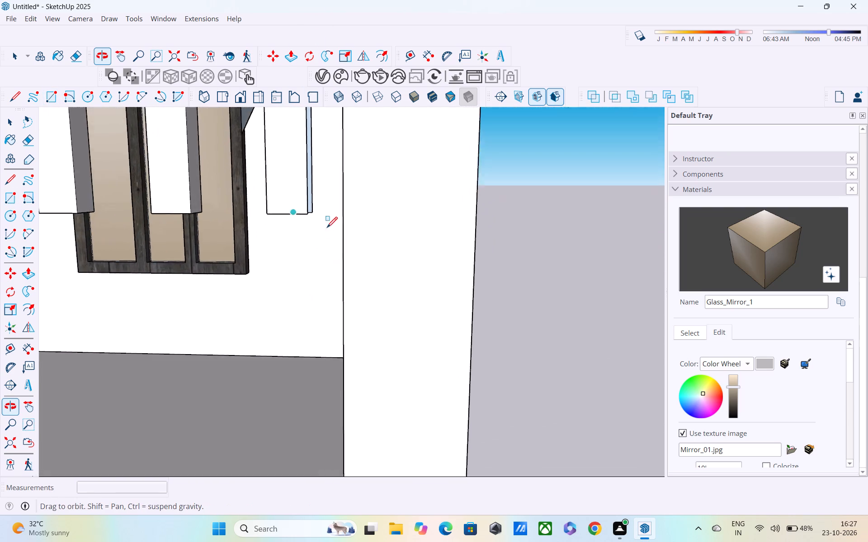
{"action": "scroll", "coordinate": [325, 216], "scroll_direction": "up", "scroll_amount": 3}
{"action": "scroll", "coordinate": [302, 204], "scroll_direction": "down", "scroll_amount": 3}
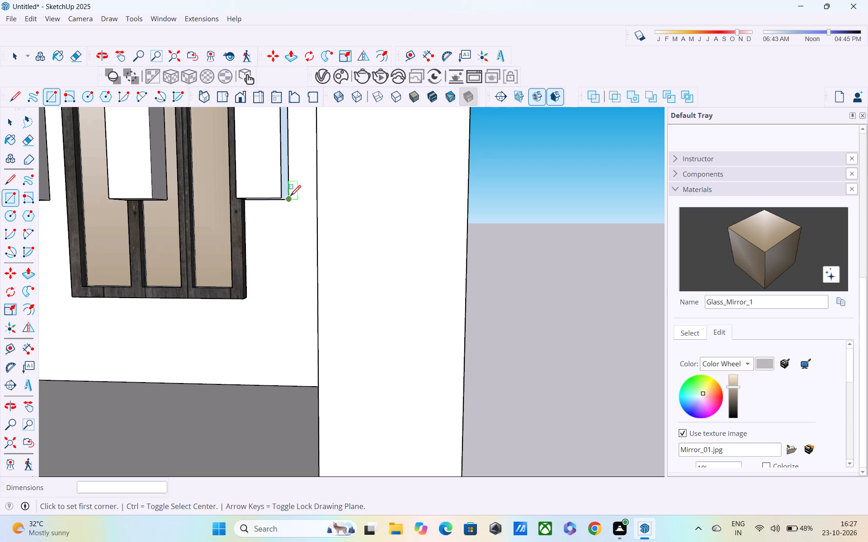
{"action": "left_click", "coordinate": [290, 197]}
{"action": "middle_click_drag", "start_coordinate": [285, 146], "coordinate": [285, 335], "text": "shift"}
{"action": "middle_click_drag", "start_coordinate": [281, 157], "coordinate": [281, 287]}
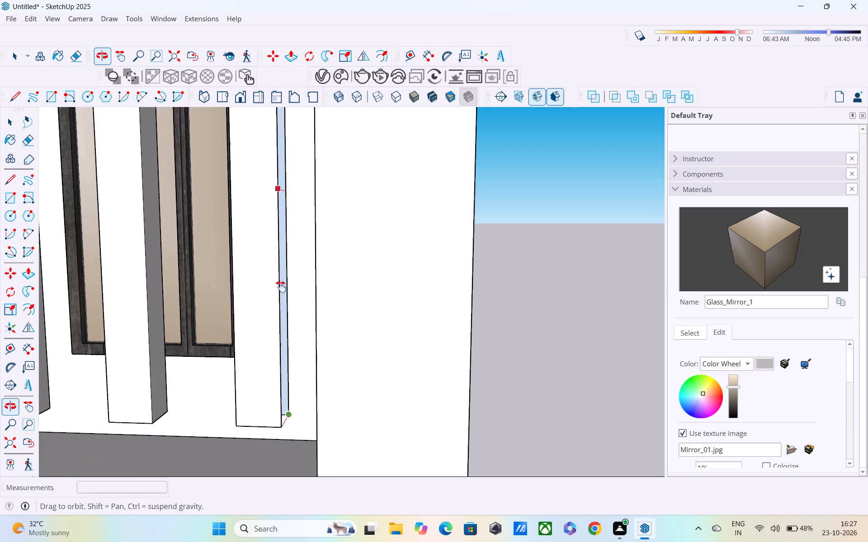
{"action": "middle_click_drag", "start_coordinate": [281, 287], "coordinate": [287, 378]}
{"action": "middle_click_drag", "start_coordinate": [289, 138], "coordinate": [294, 332]}
{"action": "middle_click_drag", "start_coordinate": [276, 186], "coordinate": [278, 364], "text": "shift"}
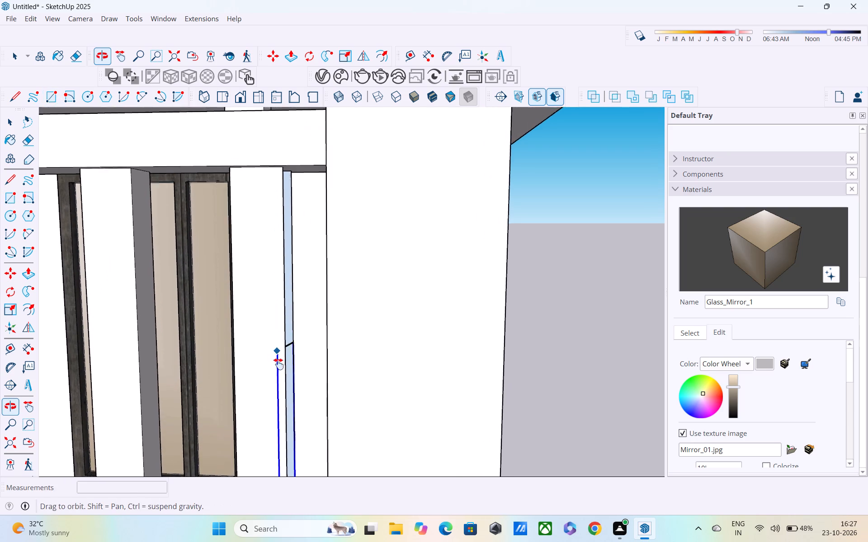
{"action": "middle_click_drag", "start_coordinate": [278, 364], "coordinate": [278, 324], "text": "shift"}
{"action": "left_click", "coordinate": [287, 140]}
{"action": "scroll", "coordinate": [287, 147], "scroll_direction": "down", "scroll_amount": 5}
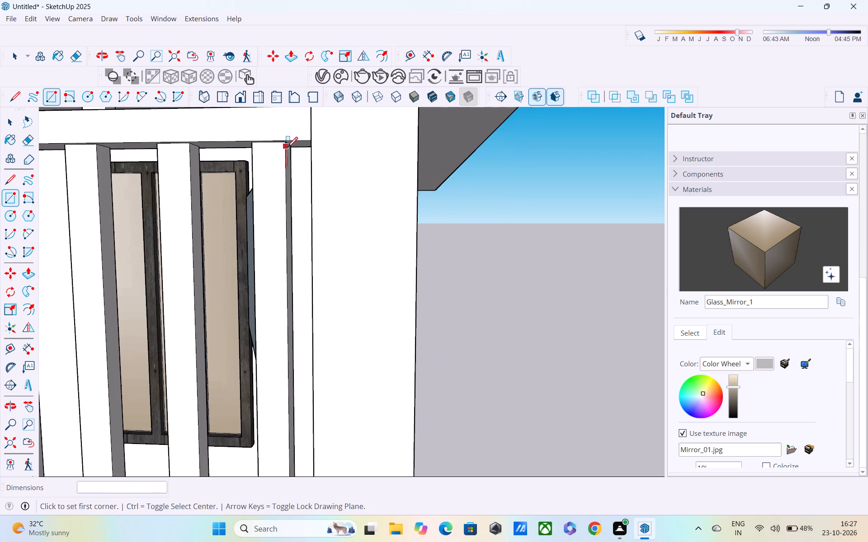
Delete the large stray face behind the long posts together with its upper and lower boundary edges.
{"action": "middle_click_drag", "start_coordinate": [287, 160], "coordinate": [295, 29], "text": "shift"}
{"action": "scroll", "coordinate": [295, 46], "scroll_direction": "down", "scroll_amount": 5}
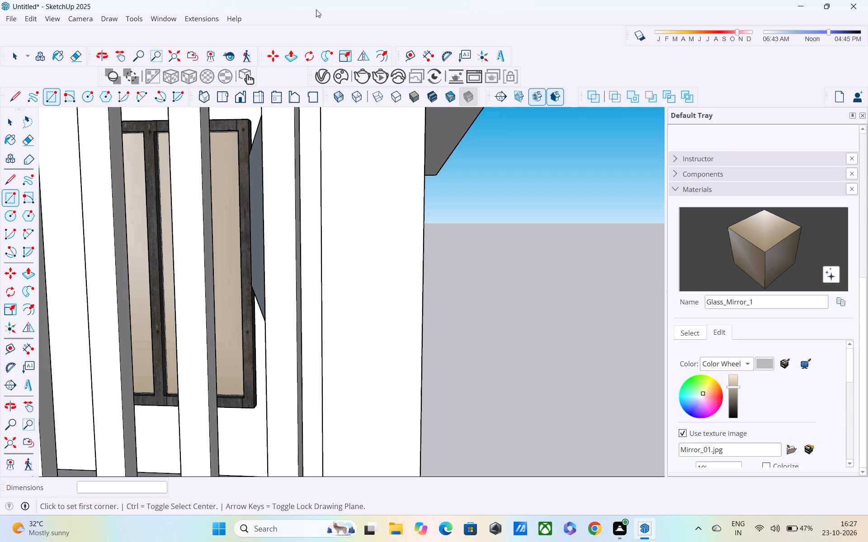
{"action": "middle_click_drag", "start_coordinate": [324, 16], "coordinate": [350, 8], "text": "shift"}
{"action": "middle_click_drag", "start_coordinate": [213, 206], "coordinate": [285, 192], "text": "shift"}
{"action": "scroll", "coordinate": [377, 205], "scroll_direction": "down", "scroll_amount": 3}
{"action": "middle_click_drag", "start_coordinate": [398, 210], "coordinate": [585, 197]}
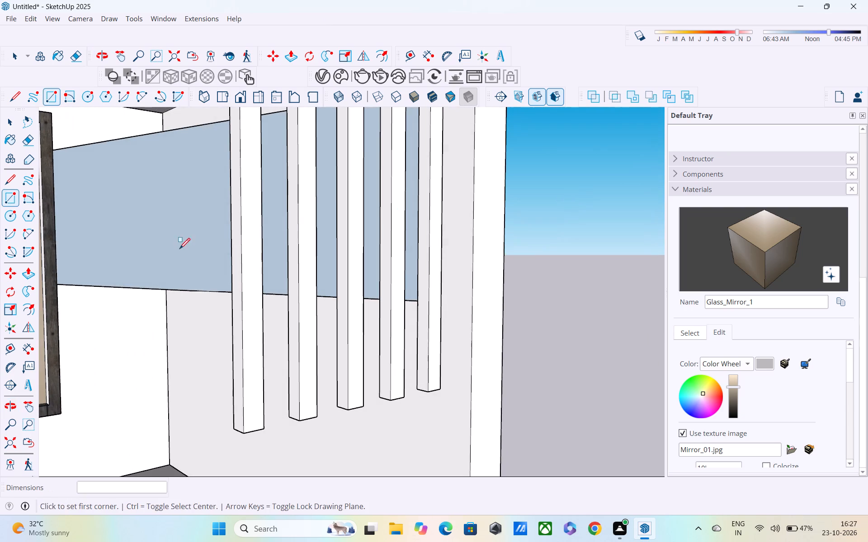
{"action": "key", "text": "space"}
{"action": "left_click", "coordinate": [138, 243]}
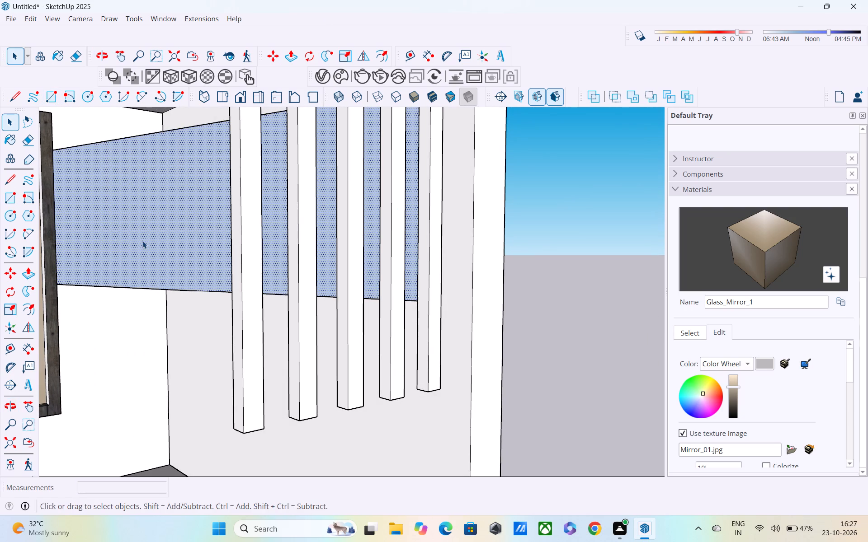
{"action": "key", "text": "Delete"}
{"action": "scroll", "coordinate": [159, 237], "scroll_direction": "down", "scroll_amount": 3}
{"action": "left_click", "coordinate": [152, 166]}
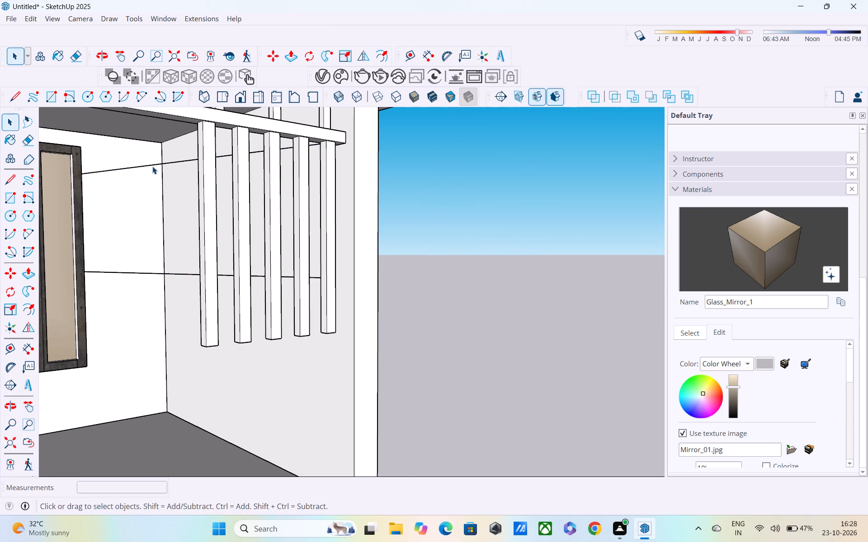
{"action": "key", "text": "Delete"}
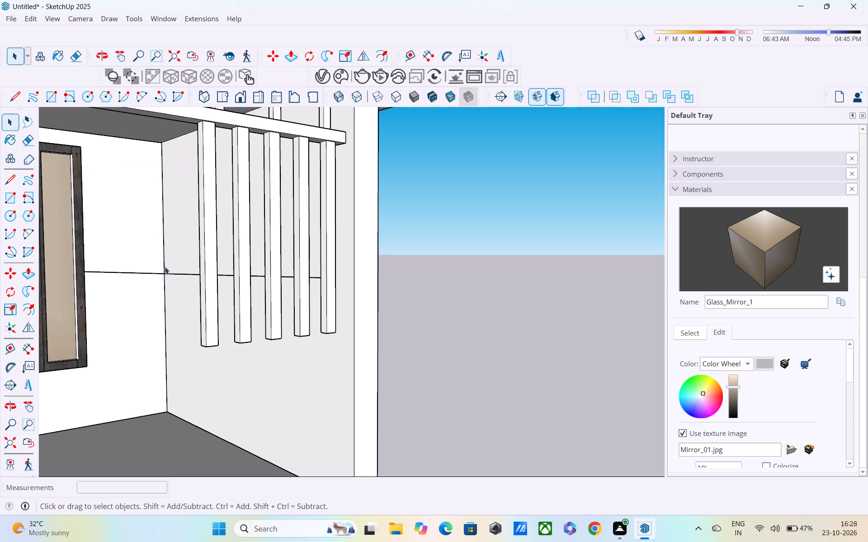
{"action": "left_click", "coordinate": [165, 274]}
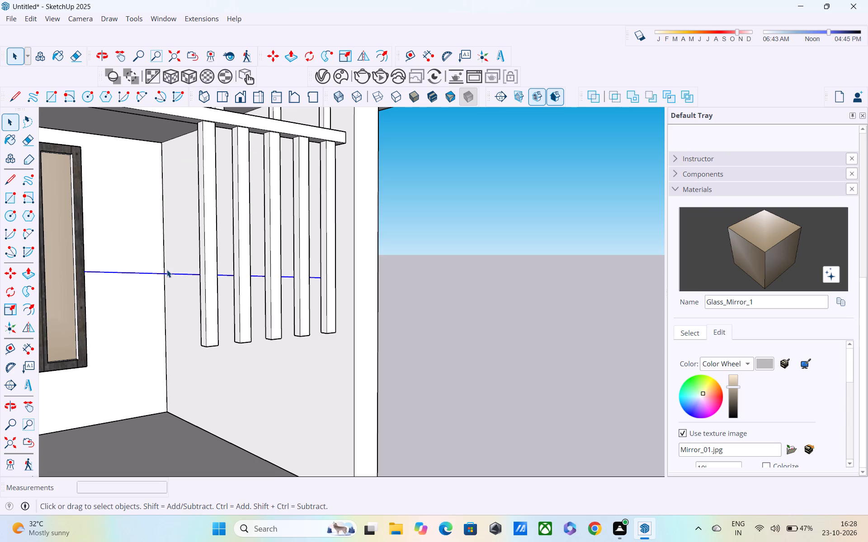
{"action": "key", "text": "Delete"}
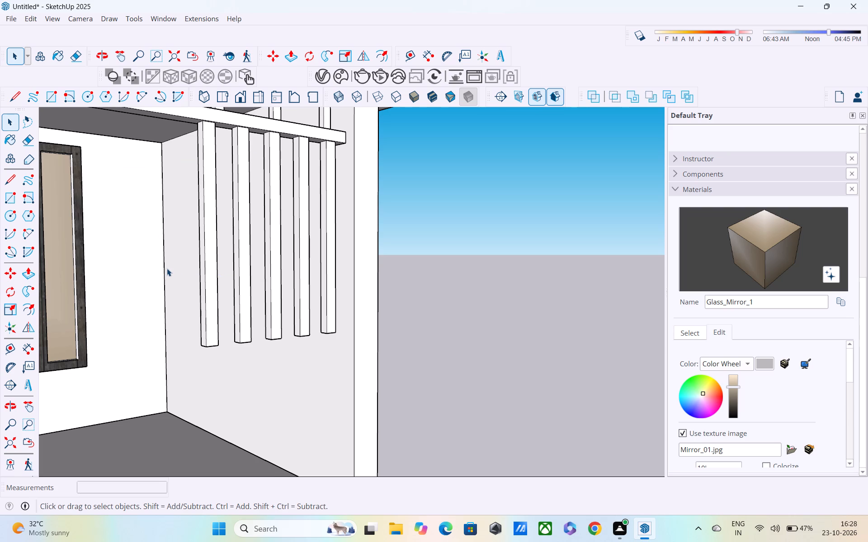
Extend the bottom face of the long post nearest the window about 4' 15/16" down to the porch floor with Push/Pull.
{"action": "scroll", "coordinate": [167, 268], "scroll_direction": "down", "scroll_amount": 4}
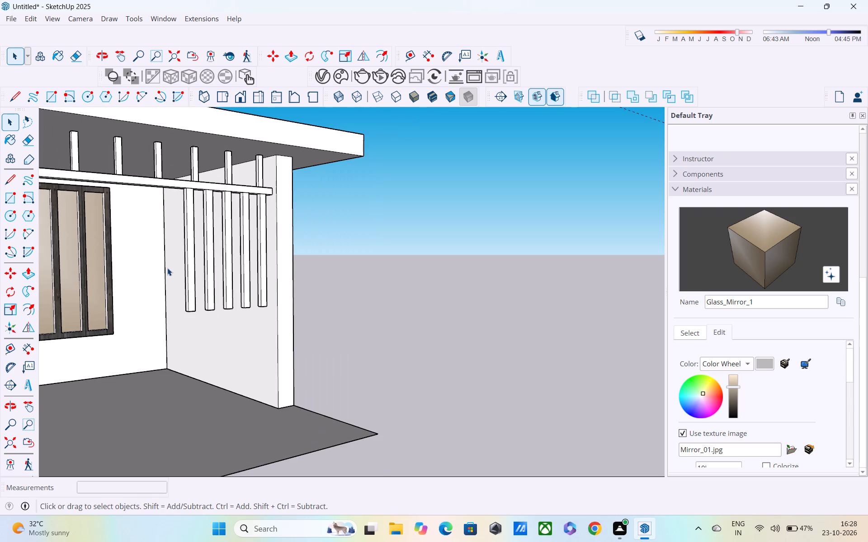
{"action": "middle_click_drag", "start_coordinate": [170, 267], "coordinate": [55, 269]}
{"action": "scroll", "coordinate": [165, 278], "scroll_direction": "up", "scroll_amount": 2}
{"action": "middle_click_drag", "start_coordinate": [169, 278], "coordinate": [184, 177]}
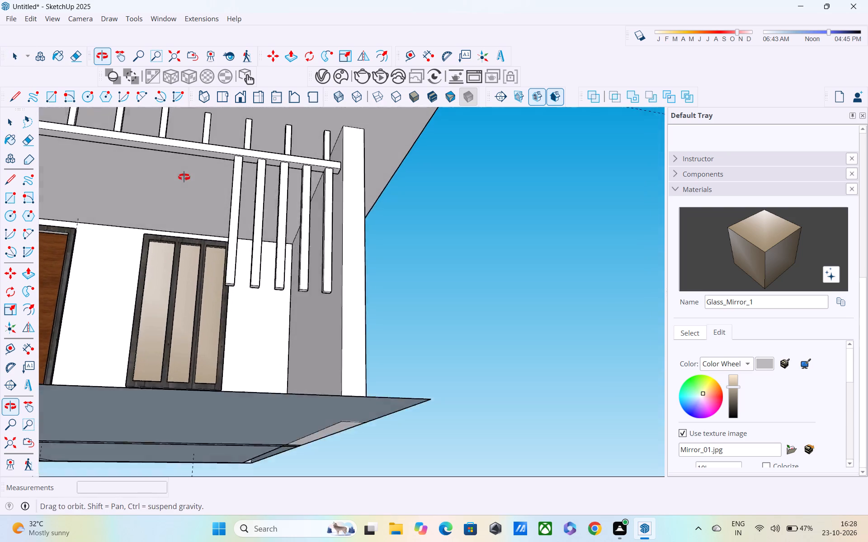
{"action": "middle_click_drag", "start_coordinate": [184, 177], "coordinate": [199, 160]}
{"action": "scroll", "coordinate": [221, 261], "scroll_direction": "up", "scroll_amount": 6}
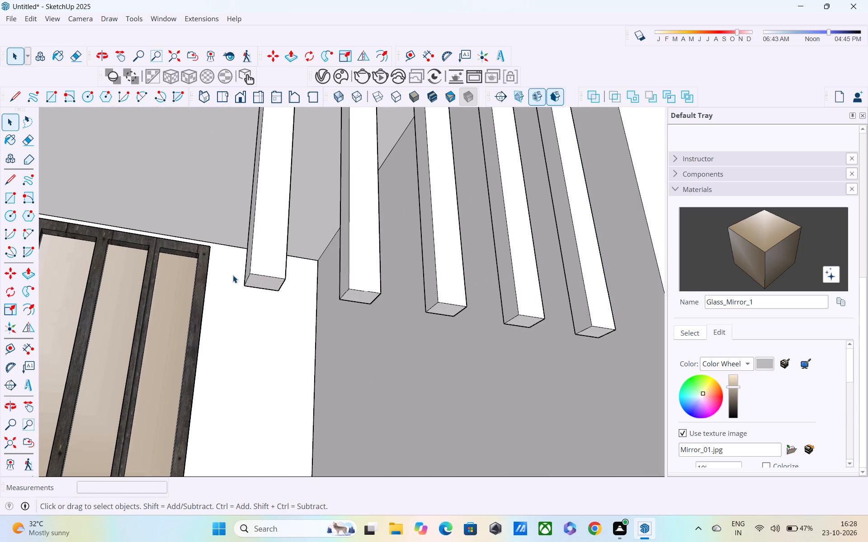
{"action": "key", "text": "p"}
{"action": "left_click", "coordinate": [257, 281]}
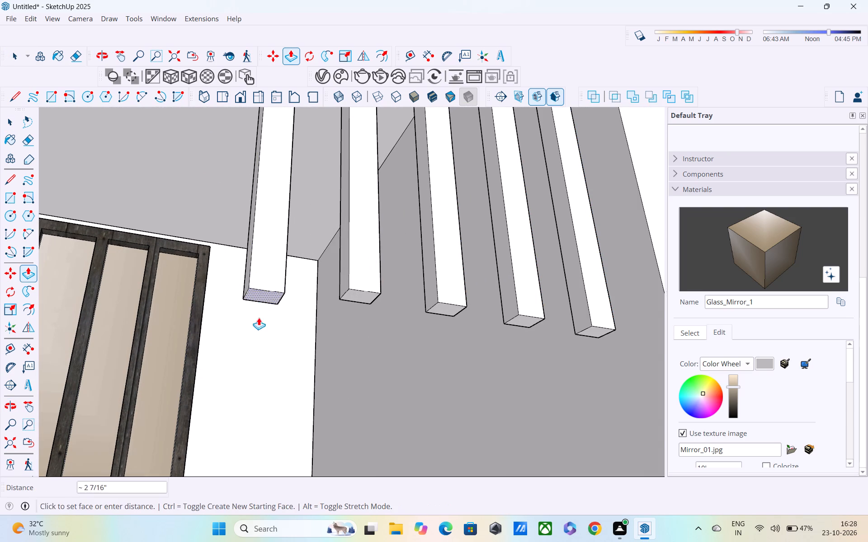
{"action": "scroll", "coordinate": [259, 318], "scroll_direction": "down", "scroll_amount": 4}
{"action": "middle_click_drag", "start_coordinate": [259, 315], "coordinate": [239, 192], "text": "shift"}
{"action": "middle_click_drag", "start_coordinate": [239, 245], "coordinate": [239, 238], "text": "shift"}
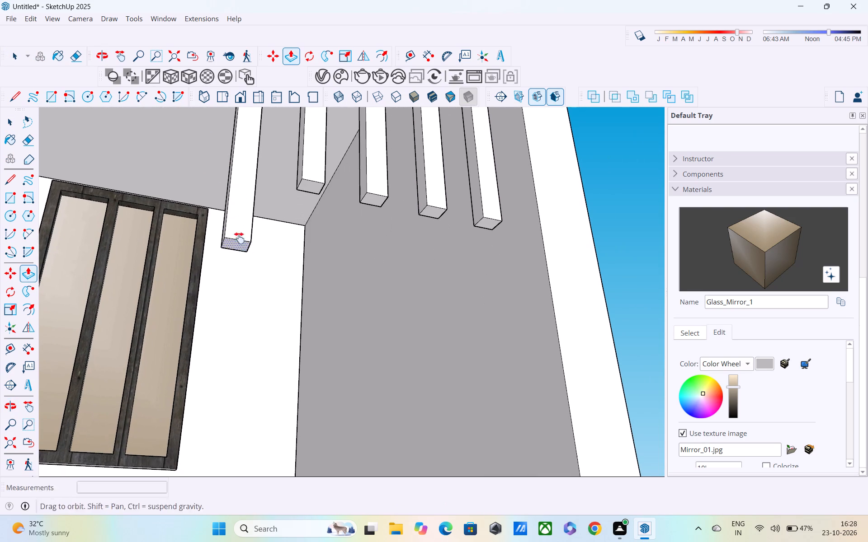
{"action": "middle_click_drag", "start_coordinate": [239, 238], "coordinate": [237, 147], "text": "shift"}
{"action": "middle_click_drag", "start_coordinate": [237, 147], "coordinate": [226, 302]}
{"action": "scroll", "coordinate": [230, 236], "scroll_direction": "down", "scroll_amount": 2, "text": "shift"}
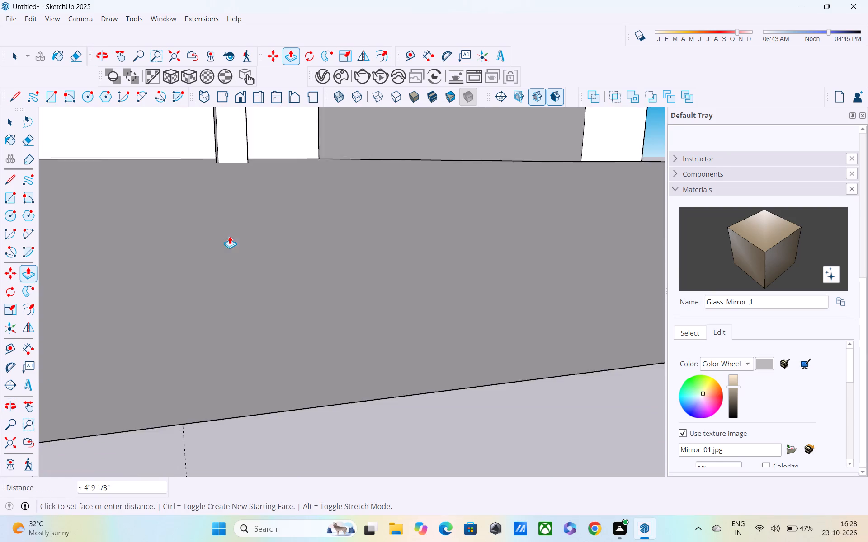
{"action": "scroll", "coordinate": [230, 236], "scroll_direction": "down", "scroll_amount": 2, "text": "shift"}
{"action": "middle_click_drag", "start_coordinate": [232, 206], "coordinate": [238, 272], "text": "shift"}
{"action": "left_click", "coordinate": [237, 183]}
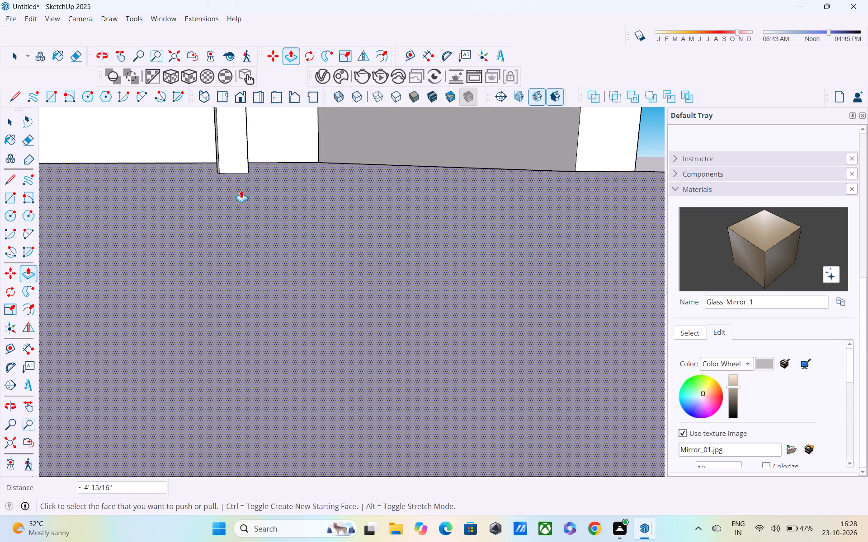
Repeat the same Push/Pull distance on the bottom faces of the other four long posts, extending them to the porch floor.
{"action": "middle_click_drag", "start_coordinate": [247, 190], "coordinate": [185, 381], "text": "shift"}
{"action": "scroll", "coordinate": [211, 187], "scroll_direction": "down", "scroll_amount": 3}
{"action": "middle_click_drag", "start_coordinate": [211, 183], "coordinate": [207, 374], "text": "shift"}
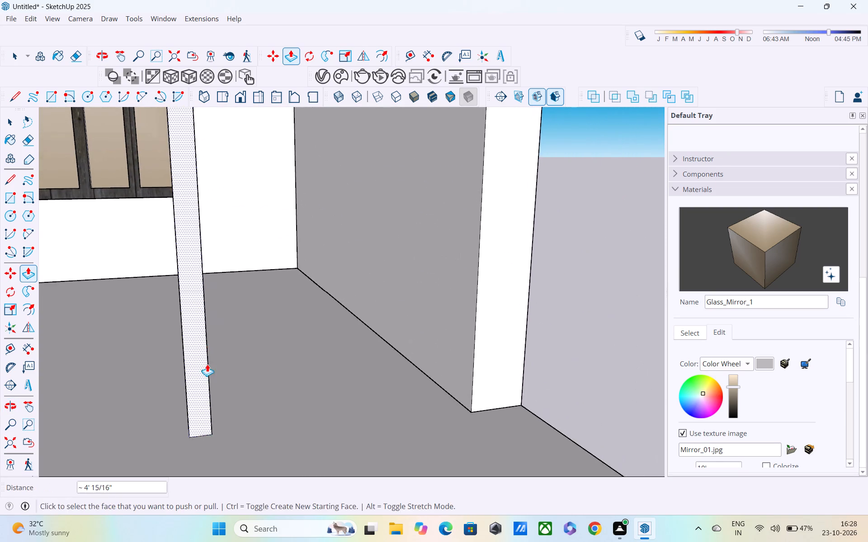
{"action": "scroll", "coordinate": [227, 253], "scroll_direction": "up", "scroll_amount": 1}
{"action": "scroll", "coordinate": [227, 253], "scroll_direction": "down", "scroll_amount": 4}
{"action": "middle_click_drag", "start_coordinate": [229, 230], "coordinate": [228, 313], "text": "shift"}
{"action": "middle_click_drag", "start_coordinate": [232, 296], "coordinate": [220, 208]}
{"action": "scroll", "coordinate": [225, 296], "scroll_direction": "up", "scroll_amount": 3}
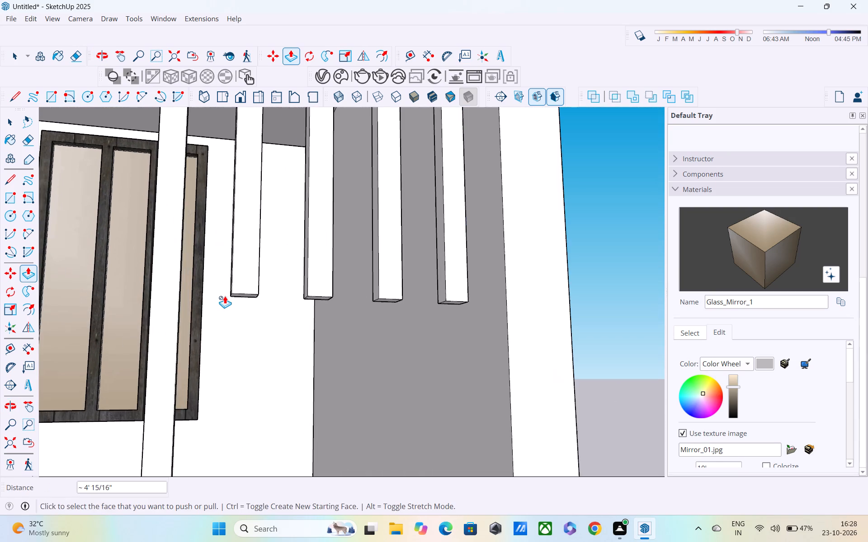
{"action": "middle_click_drag", "start_coordinate": [231, 302], "coordinate": [228, 238]}
{"action": "double_click", "coordinate": [235, 117]}
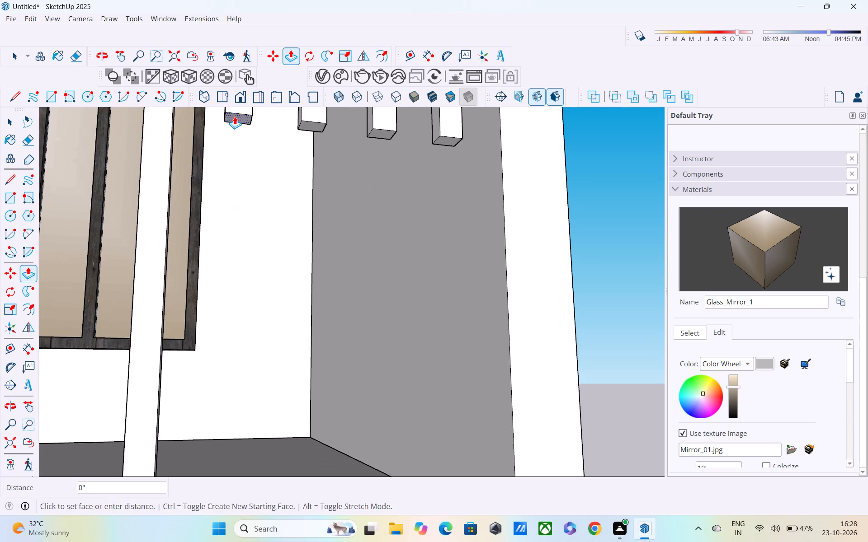
{"action": "double_click", "coordinate": [310, 123]}
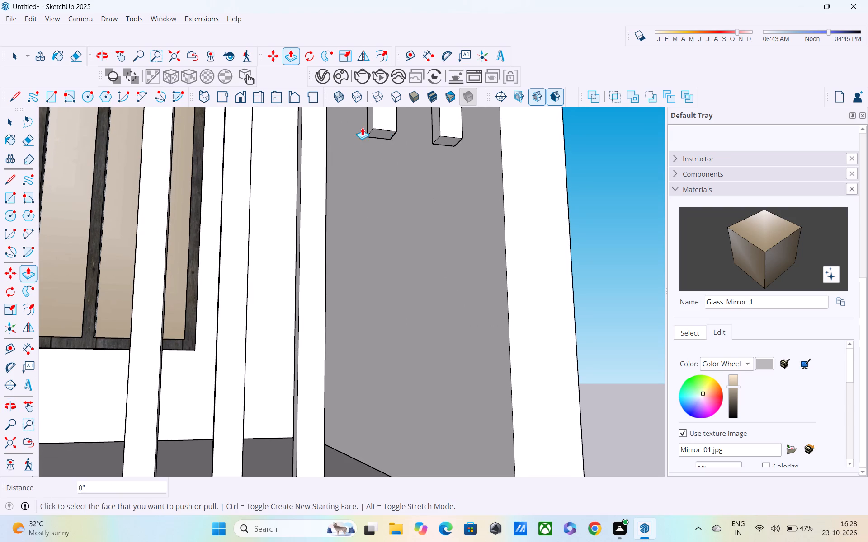
{"action": "double_click", "coordinate": [383, 133]}
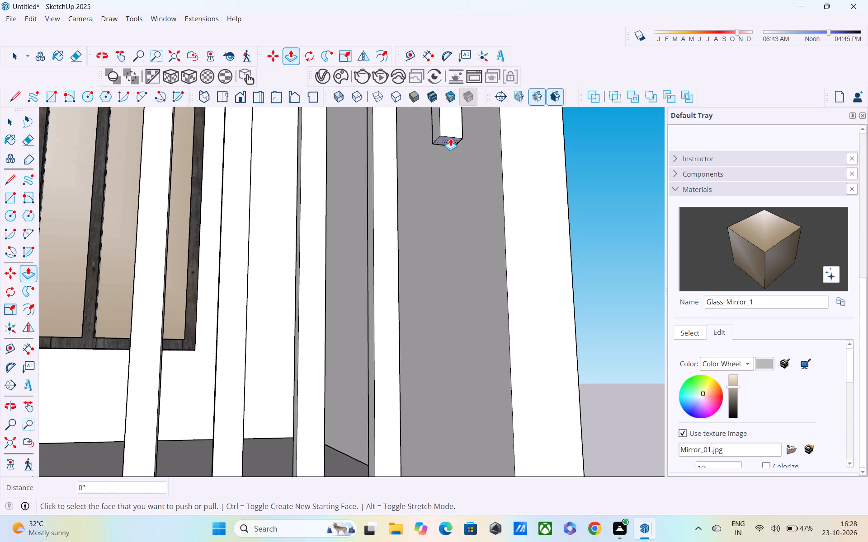
{"action": "double_click", "coordinate": [450, 138]}
{"action": "scroll", "coordinate": [451, 141], "scroll_direction": "down", "scroll_amount": 4}
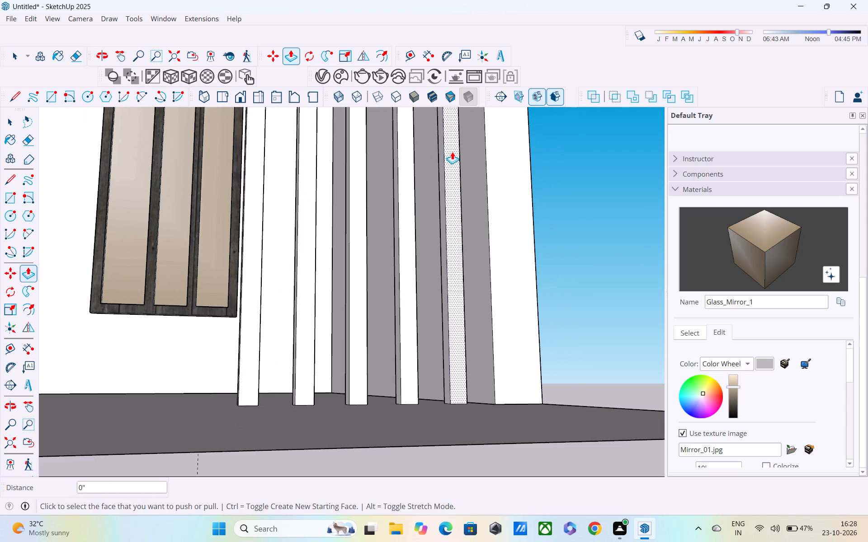
{"action": "scroll", "coordinate": [454, 160], "scroll_direction": "down", "scroll_amount": 5}
{"action": "middle_click_drag", "start_coordinate": [457, 162], "coordinate": [405, 238]}
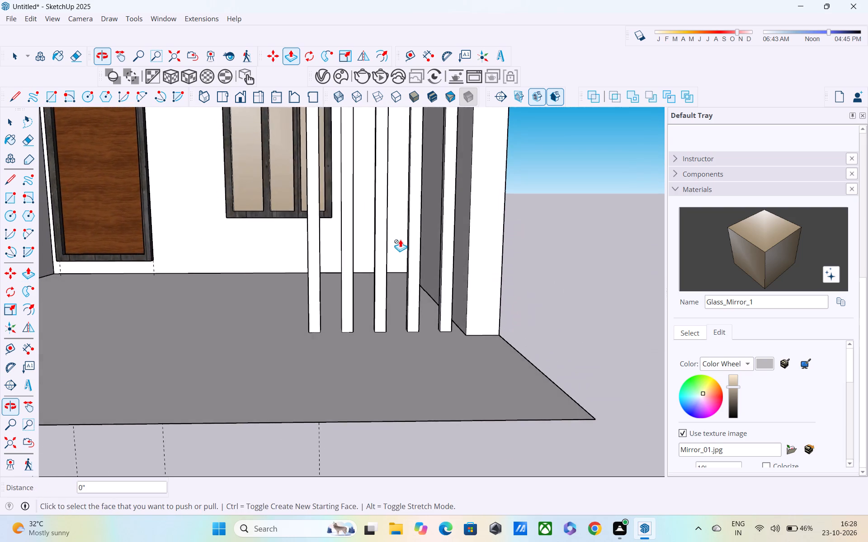
Examine the porch with its completed long posts and the upper-floor balcony recess from the front.
{"action": "scroll", "coordinate": [400, 239], "scroll_direction": "down", "scroll_amount": 10}
{"action": "middle_click_drag", "start_coordinate": [373, 251], "coordinate": [382, 296], "text": "shift"}
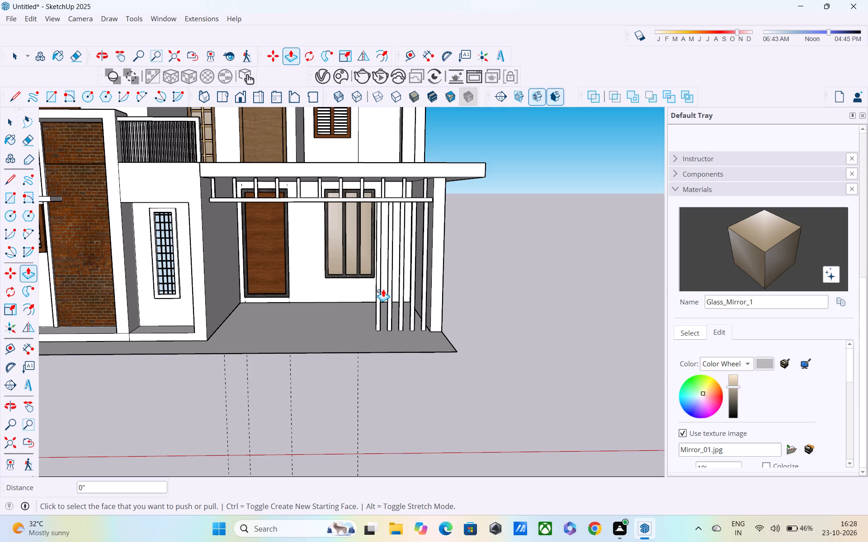
{"action": "scroll", "coordinate": [383, 289], "scroll_direction": "up", "scroll_amount": 1}
{"action": "middle_click_drag", "start_coordinate": [368, 229], "coordinate": [370, 318], "text": "shift"}
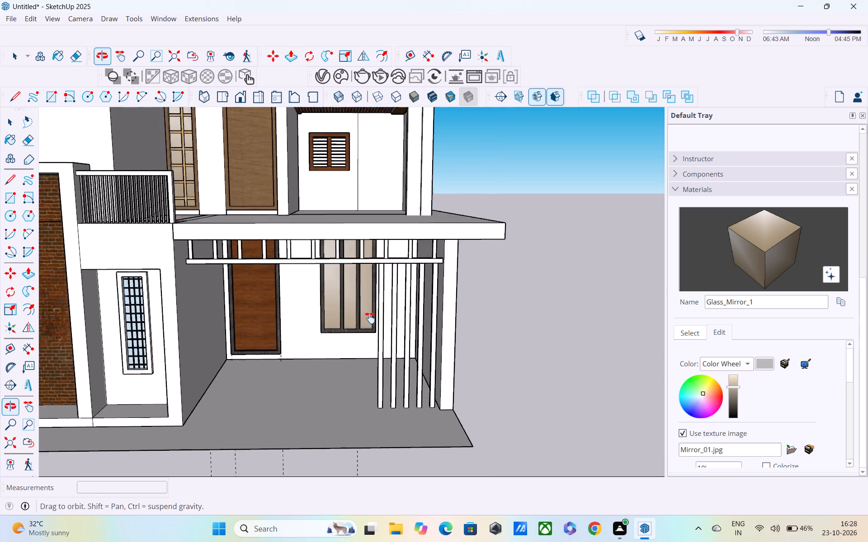
{"action": "middle_click_drag", "start_coordinate": [370, 318], "coordinate": [370, 401], "text": "shift"}
{"action": "scroll", "coordinate": [338, 322], "scroll_direction": "down", "scroll_amount": 3}
{"action": "middle_click_drag", "start_coordinate": [335, 310], "coordinate": [329, 279]}
{"action": "scroll", "coordinate": [347, 328], "scroll_direction": "up", "scroll_amount": 2}
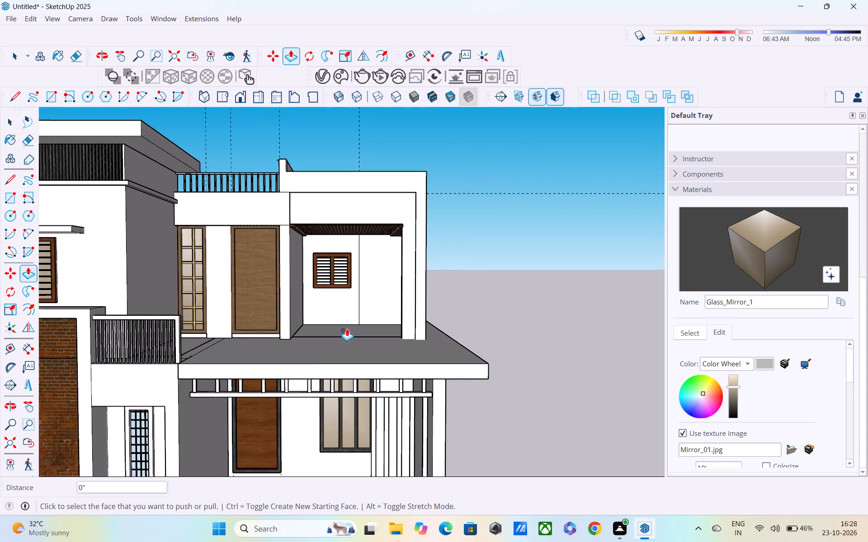
{"action": "scroll", "coordinate": [347, 328], "scroll_direction": "up", "scroll_amount": 2}
{"action": "middle_click_drag", "start_coordinate": [343, 313], "coordinate": [329, 218]}
{"action": "scroll", "coordinate": [329, 216], "scroll_direction": "up", "scroll_amount": 2}
{"action": "middle_click_drag", "start_coordinate": [336, 230], "coordinate": [333, 354]}
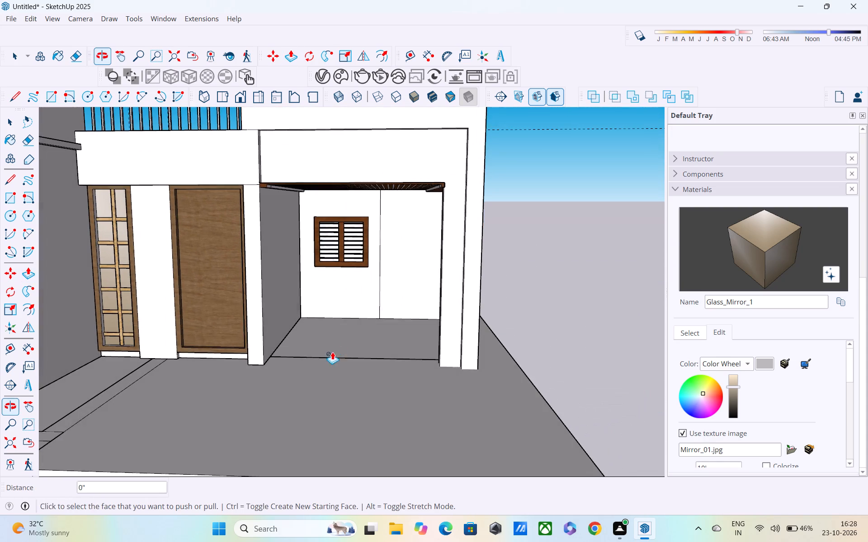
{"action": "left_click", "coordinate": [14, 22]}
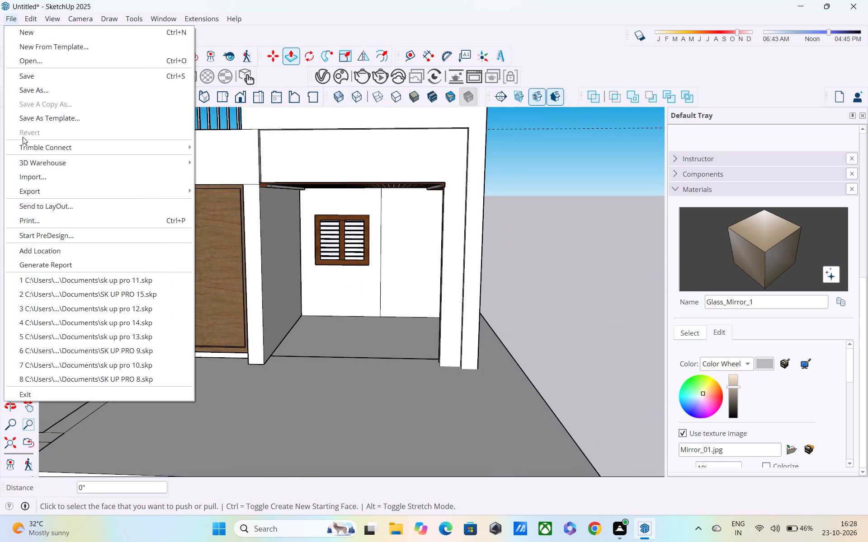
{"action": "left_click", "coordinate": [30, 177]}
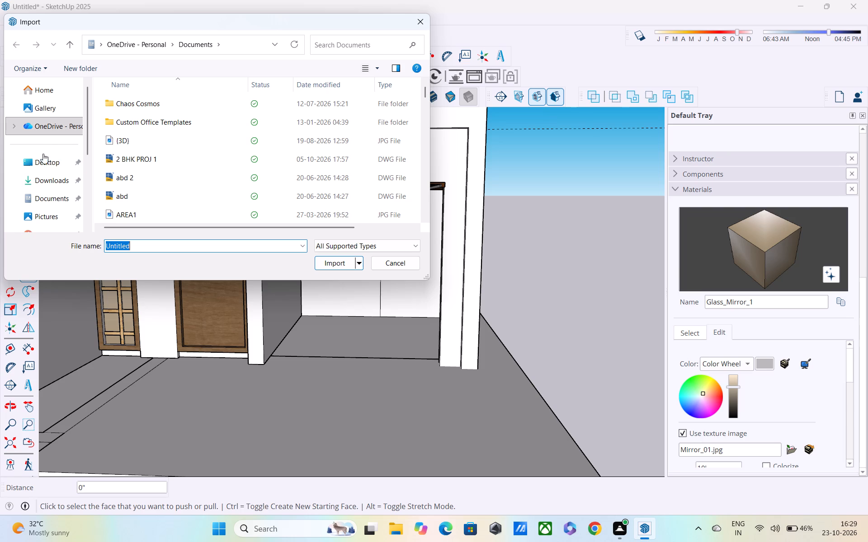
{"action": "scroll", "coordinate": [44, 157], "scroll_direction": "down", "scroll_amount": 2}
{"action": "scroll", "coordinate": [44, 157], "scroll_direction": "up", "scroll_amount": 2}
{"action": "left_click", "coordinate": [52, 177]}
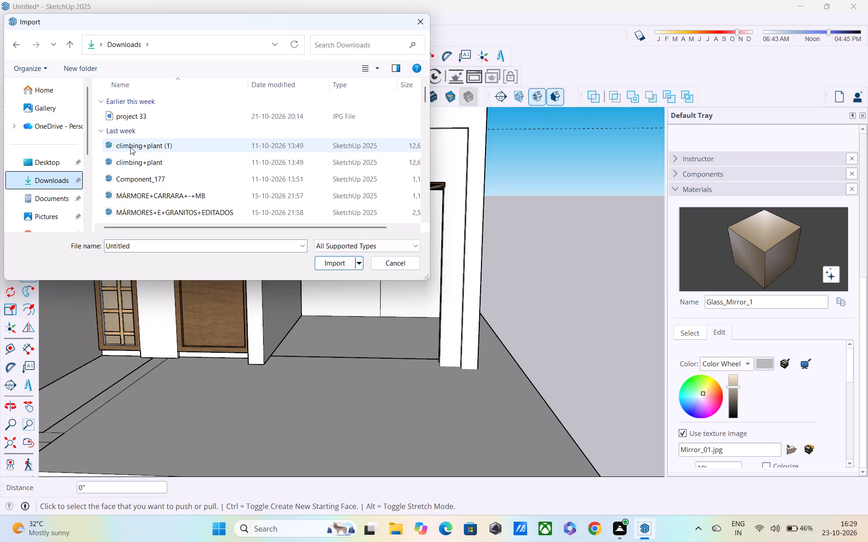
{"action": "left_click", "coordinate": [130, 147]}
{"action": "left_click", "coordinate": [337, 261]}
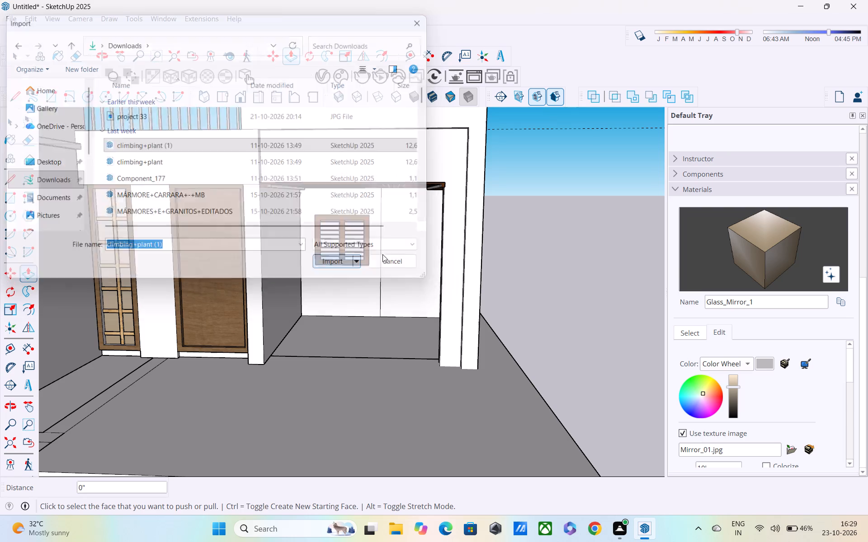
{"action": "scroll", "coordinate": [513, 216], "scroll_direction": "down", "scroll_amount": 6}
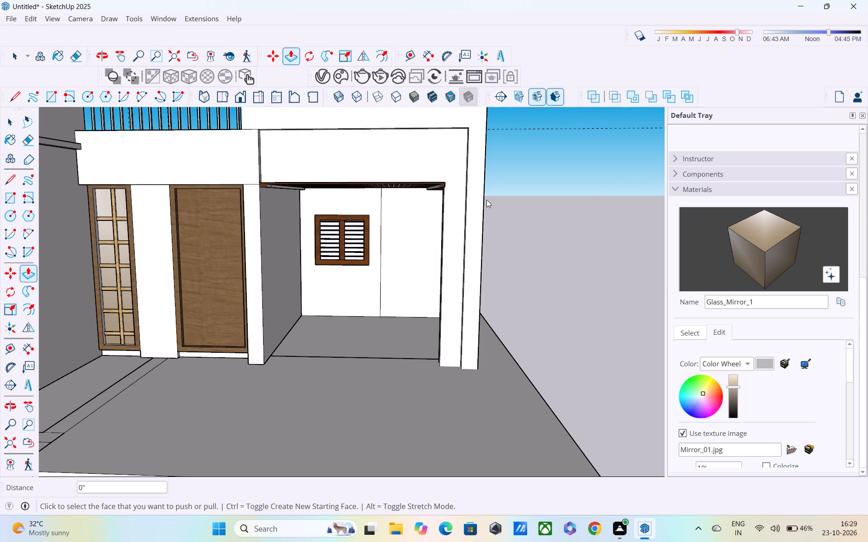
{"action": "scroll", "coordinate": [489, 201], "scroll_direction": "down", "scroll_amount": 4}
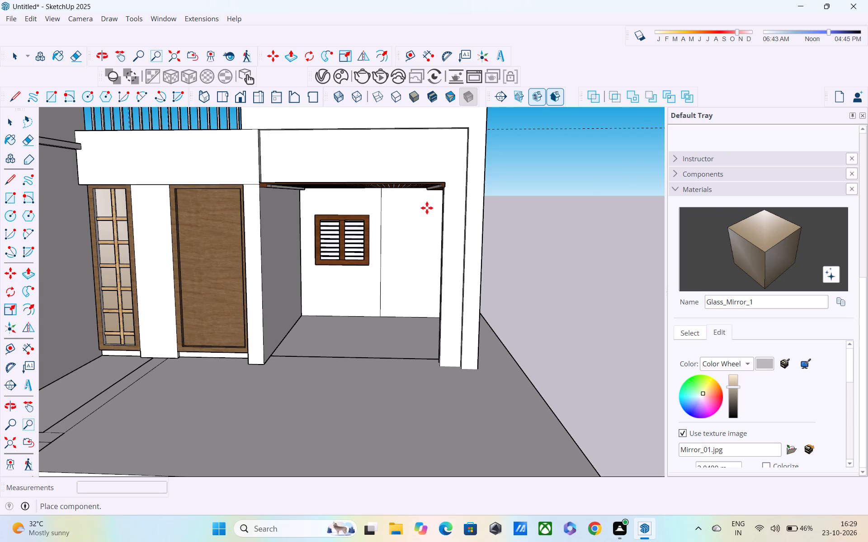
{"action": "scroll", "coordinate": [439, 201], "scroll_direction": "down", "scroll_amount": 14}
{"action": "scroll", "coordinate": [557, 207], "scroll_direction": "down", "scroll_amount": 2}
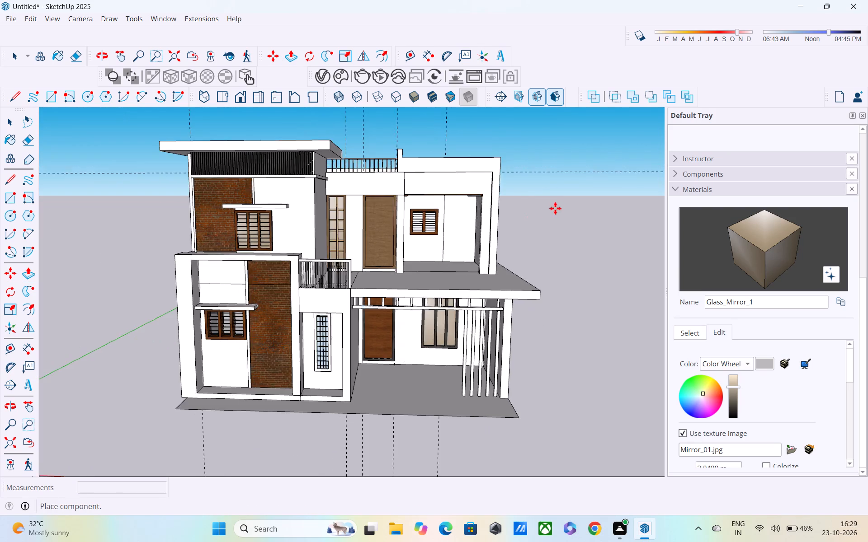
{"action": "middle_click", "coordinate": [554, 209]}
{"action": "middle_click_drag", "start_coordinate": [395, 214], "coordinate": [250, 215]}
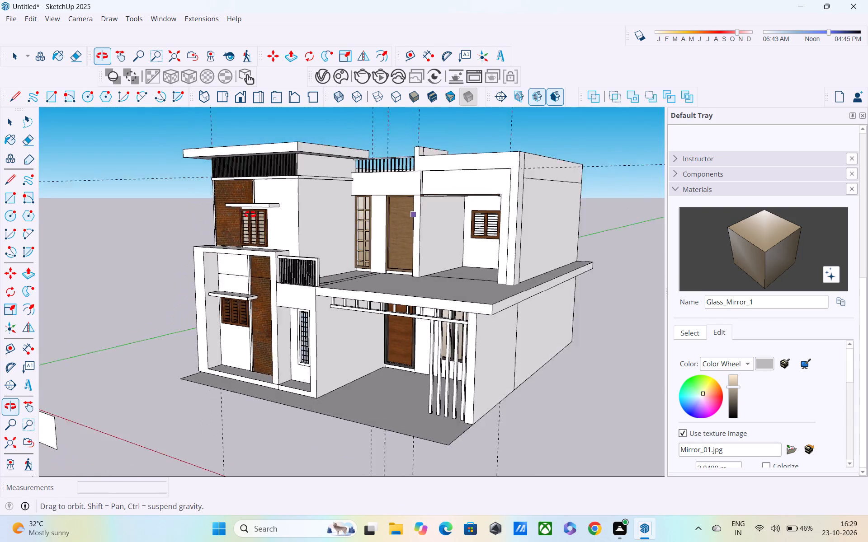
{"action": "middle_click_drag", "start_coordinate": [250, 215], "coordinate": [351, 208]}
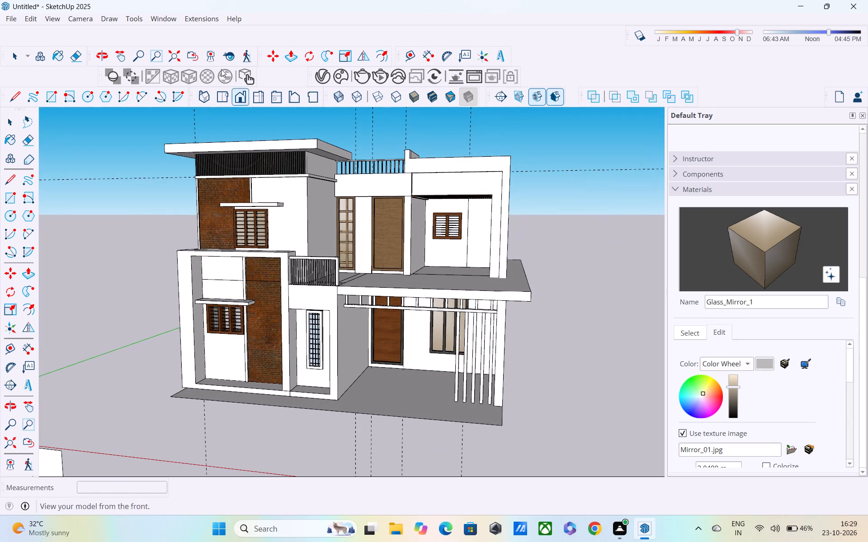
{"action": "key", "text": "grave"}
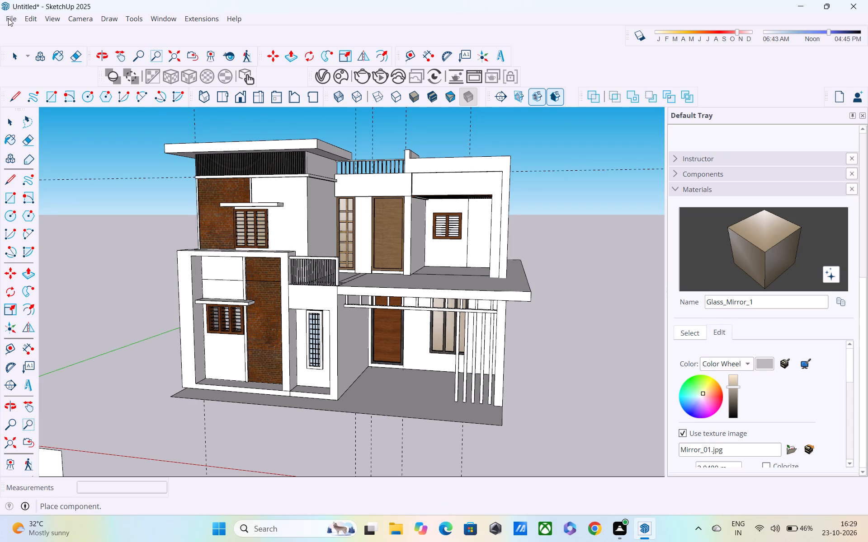
Import Component_177 from Downloads and place the planter box on the recess floor below the ground-floor louvred window, at the outer front corner.
{"action": "left_click", "coordinate": [8, 18]}
{"action": "left_click", "coordinate": [57, 175]}
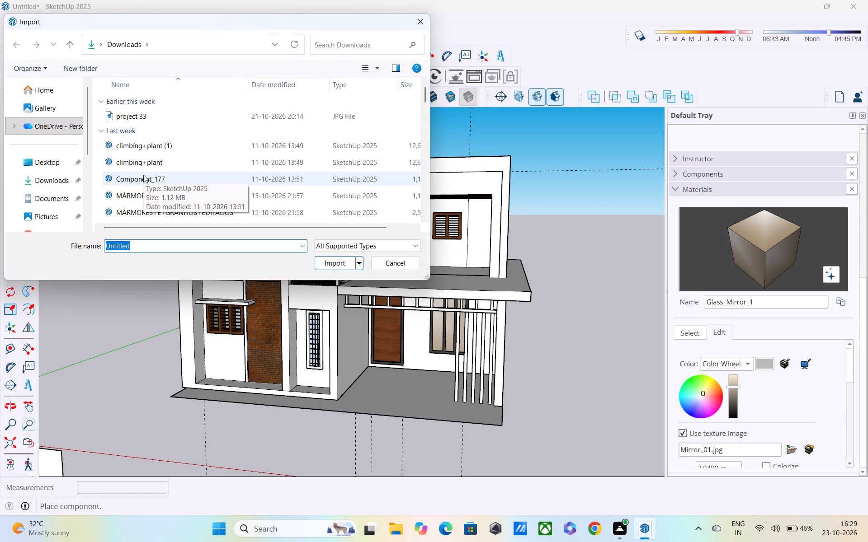
{"action": "left_click", "coordinate": [143, 175]}
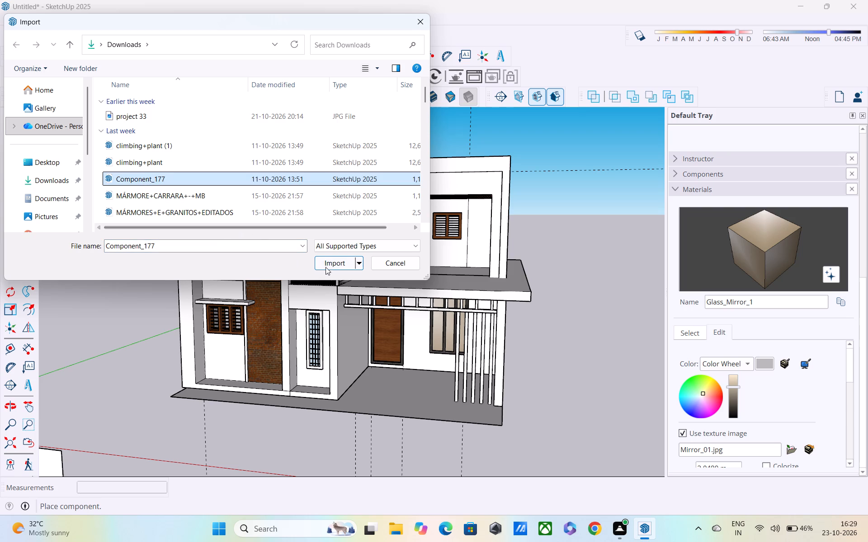
{"action": "left_click", "coordinate": [330, 265]}
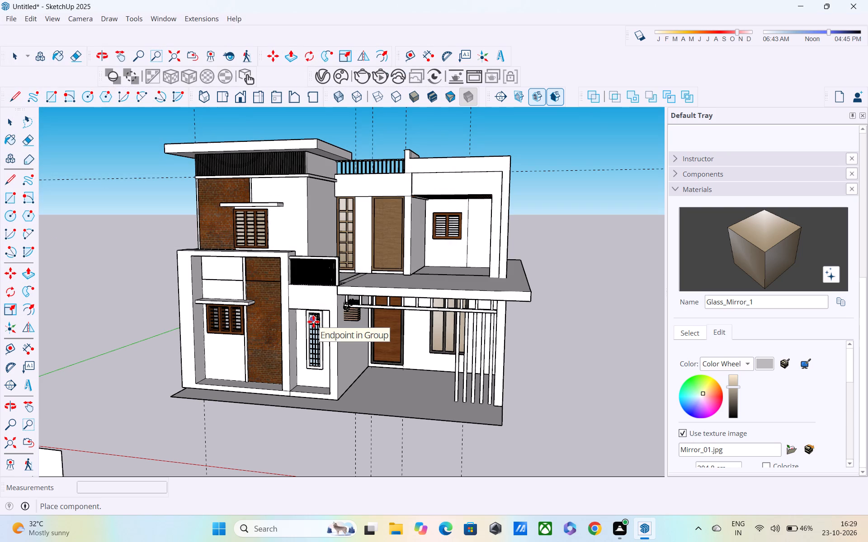
{"action": "scroll", "coordinate": [215, 388], "scroll_direction": "up", "scroll_amount": 2}
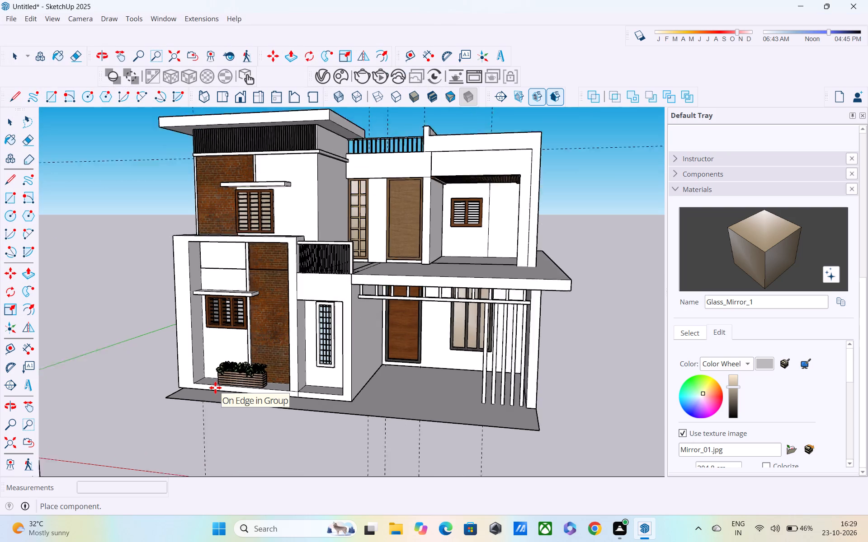
{"action": "scroll", "coordinate": [215, 388], "scroll_direction": "up", "scroll_amount": 5}
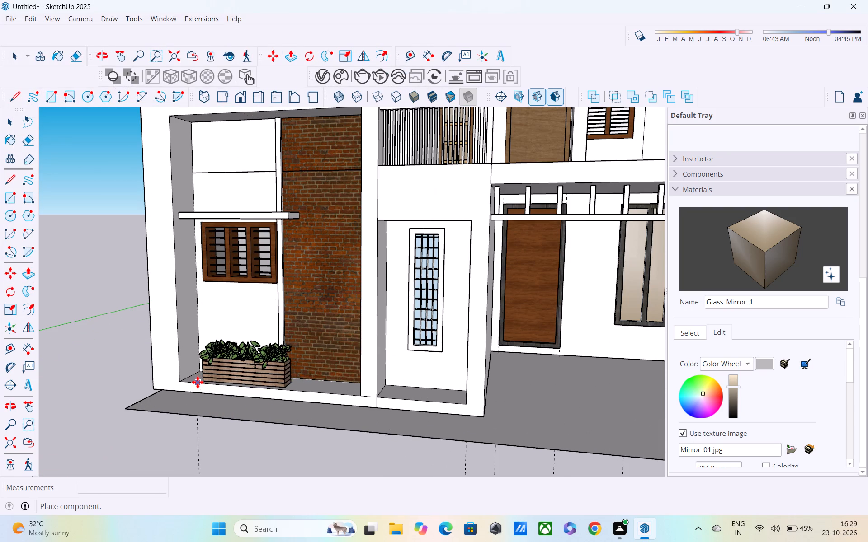
{"action": "left_click", "coordinate": [198, 382]}
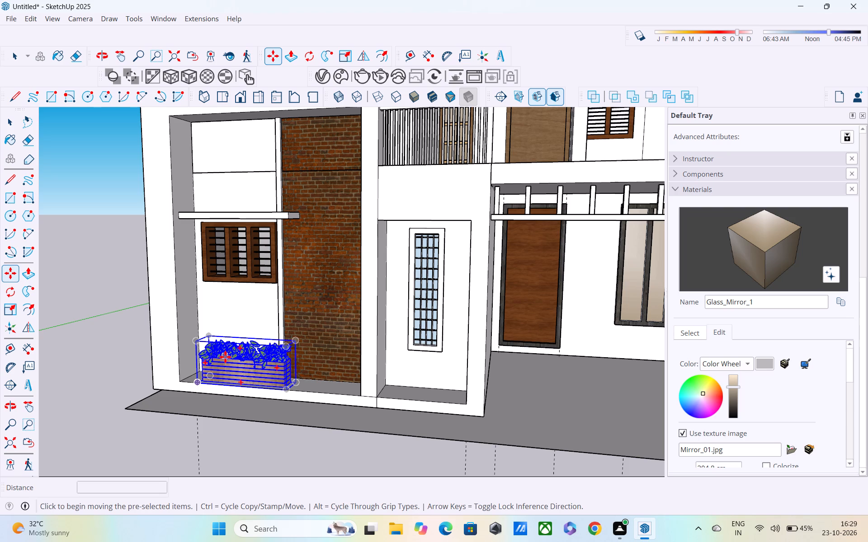
Scale the planter lengthwise along the red axis so it extends past the window across most of the brick wall's width.
{"action": "key", "text": "s"}
{"action": "scroll", "coordinate": [232, 329], "scroll_direction": "up", "scroll_amount": 3}
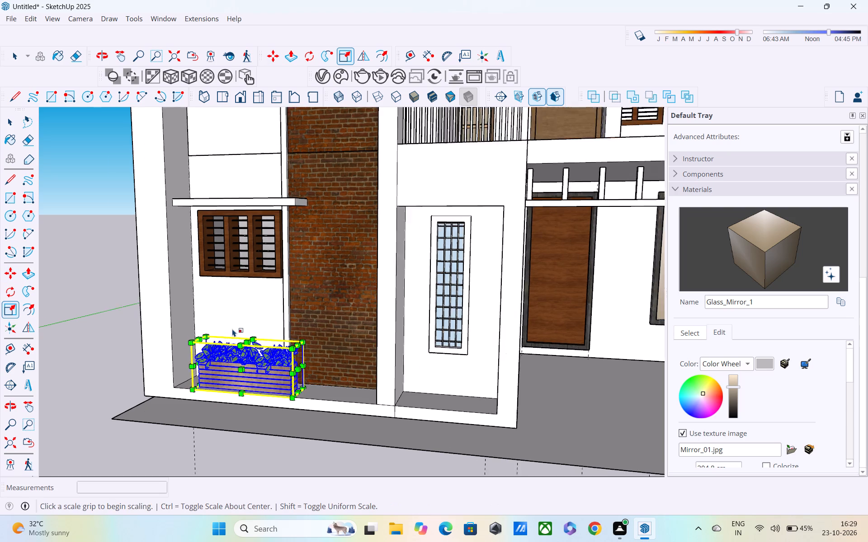
{"action": "scroll", "coordinate": [348, 380], "scroll_direction": "up", "scroll_amount": 2}
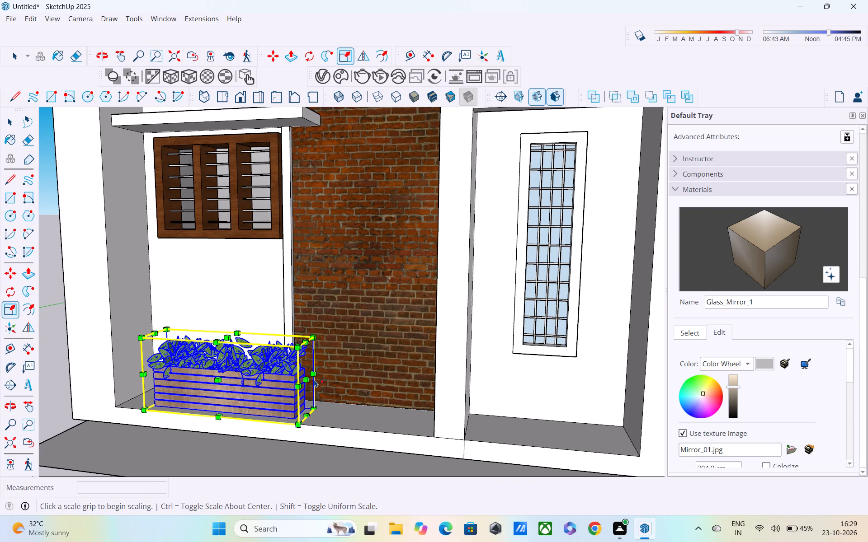
{"action": "left_click", "coordinate": [307, 378]}
{"action": "left_click", "coordinate": [412, 394]}
Scale the planter's height along the blue axis by about 1.18.
{"action": "middle_click_drag", "start_coordinate": [312, 369], "coordinate": [316, 397]}
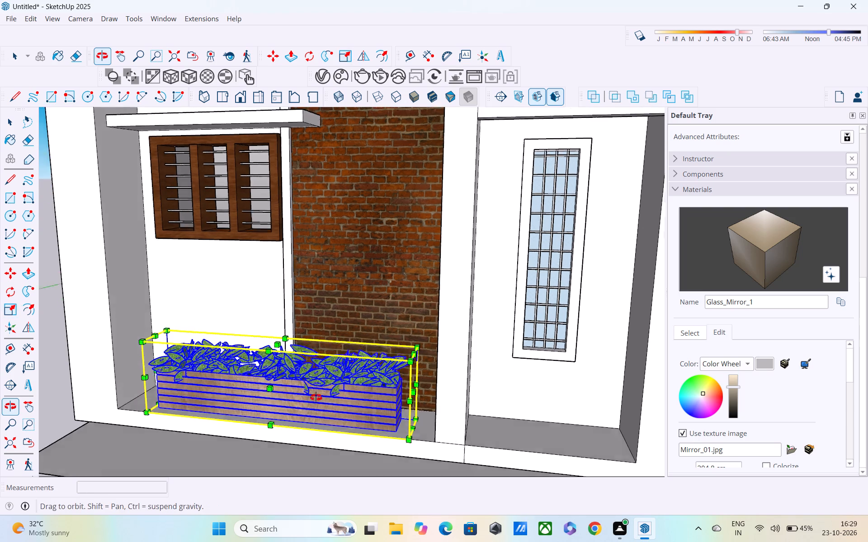
{"action": "middle_click_drag", "start_coordinate": [316, 397], "coordinate": [318, 439]}
{"action": "scroll", "coordinate": [283, 373], "scroll_direction": "up", "scroll_amount": 4}
{"action": "left_click", "coordinate": [278, 355]}
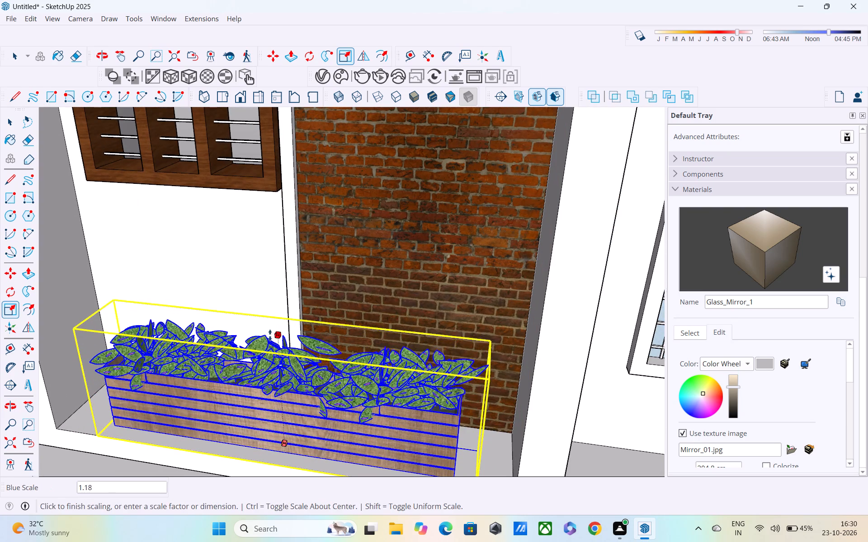
{"action": "left_click", "coordinate": [270, 334]}
Stretch the planter's outer end toward the recess's side wall with a red-axis scale of about 1.03.
{"action": "middle_click_drag", "start_coordinate": [255, 357], "coordinate": [465, 287]}
{"action": "scroll", "coordinate": [465, 284], "scroll_direction": "down", "scroll_amount": 3}
{"action": "middle_click_drag", "start_coordinate": [462, 285], "coordinate": [535, 192]}
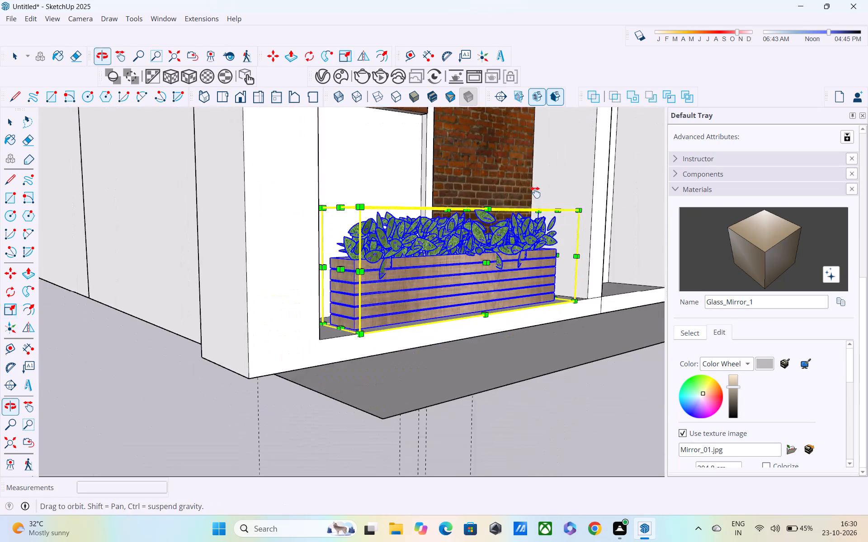
{"action": "middle_click_drag", "start_coordinate": [535, 192], "coordinate": [535, 192]}
{"action": "left_click", "coordinate": [344, 256]}
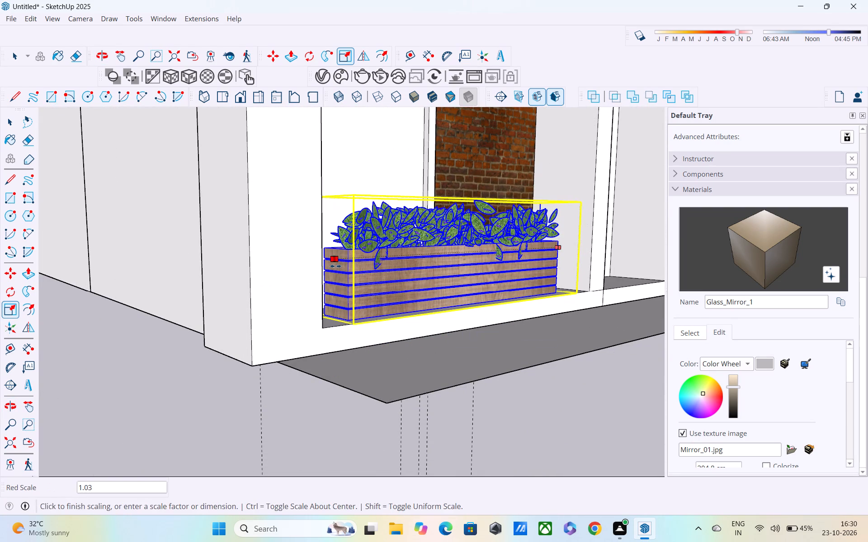
{"action": "left_click", "coordinate": [330, 270]}
Stretch the planter's other end slightly toward the pillar beside the brick wall with a red-axis scale of about 1.01.
{"action": "middle_click_drag", "start_coordinate": [523, 230], "coordinate": [216, 255]}
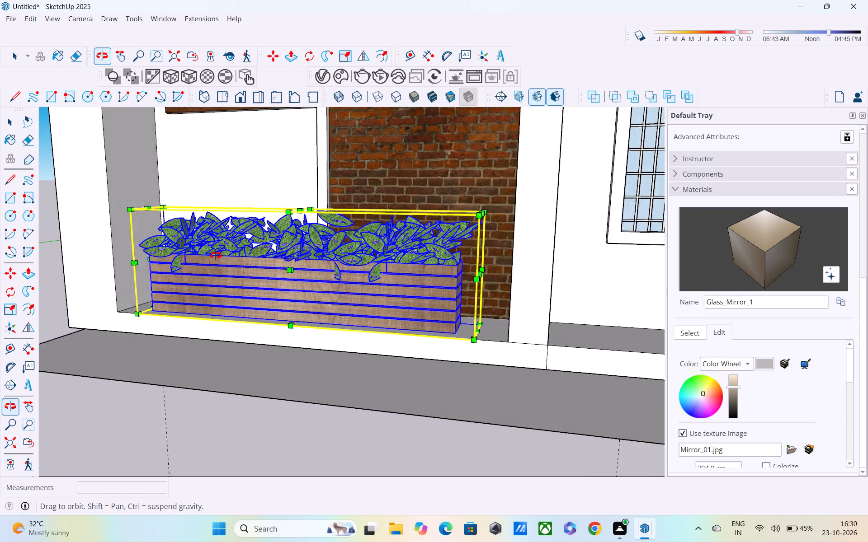
{"action": "middle_click_drag", "start_coordinate": [216, 255], "coordinate": [198, 256]}
{"action": "scroll", "coordinate": [403, 265], "scroll_direction": "up", "scroll_amount": 2}
{"action": "middle_click_drag", "start_coordinate": [386, 295], "coordinate": [437, 254]}
{"action": "scroll", "coordinate": [410, 260], "scroll_direction": "up", "scroll_amount": 3}
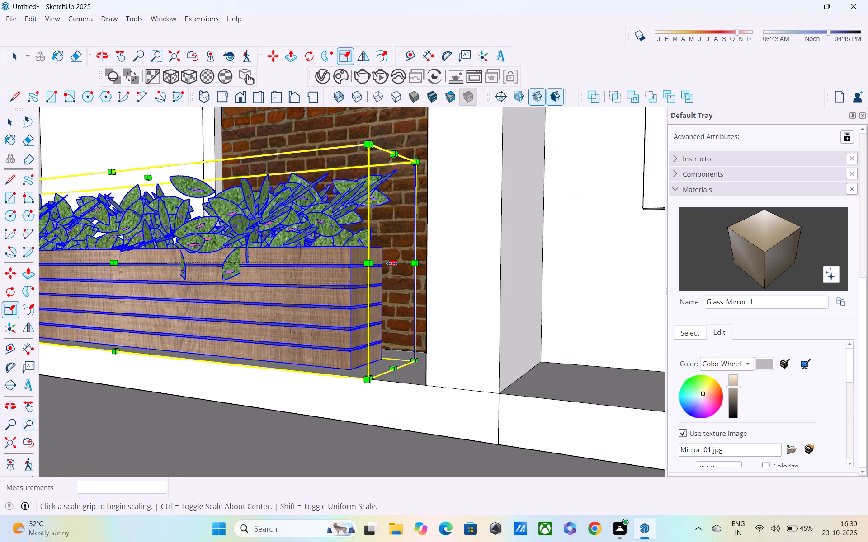
{"action": "left_click", "coordinate": [392, 263]}
{"action": "left_click", "coordinate": [398, 266]}
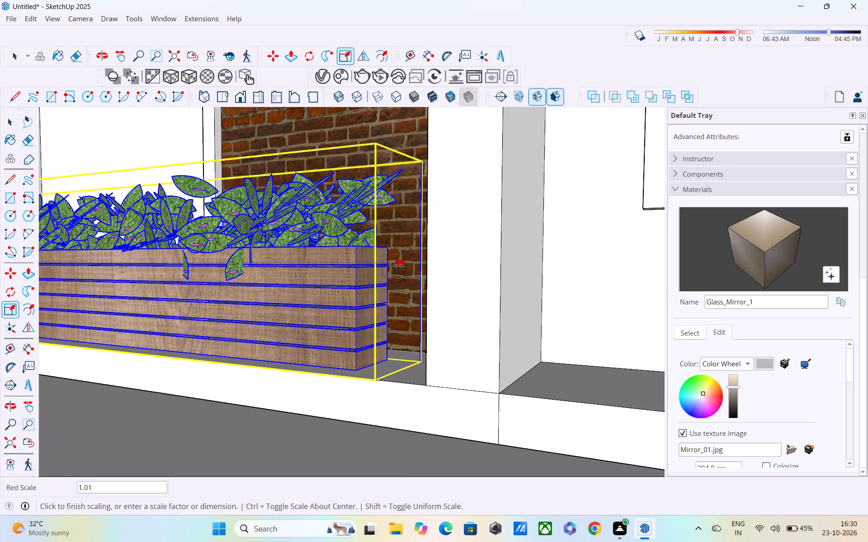
Scale the planter taller once more along the blue axis, keeping its base on the recess floor.
{"action": "scroll", "coordinate": [391, 284], "scroll_direction": "down", "scroll_amount": 18}
{"action": "middle_click_drag", "start_coordinate": [336, 313], "coordinate": [385, 333]}
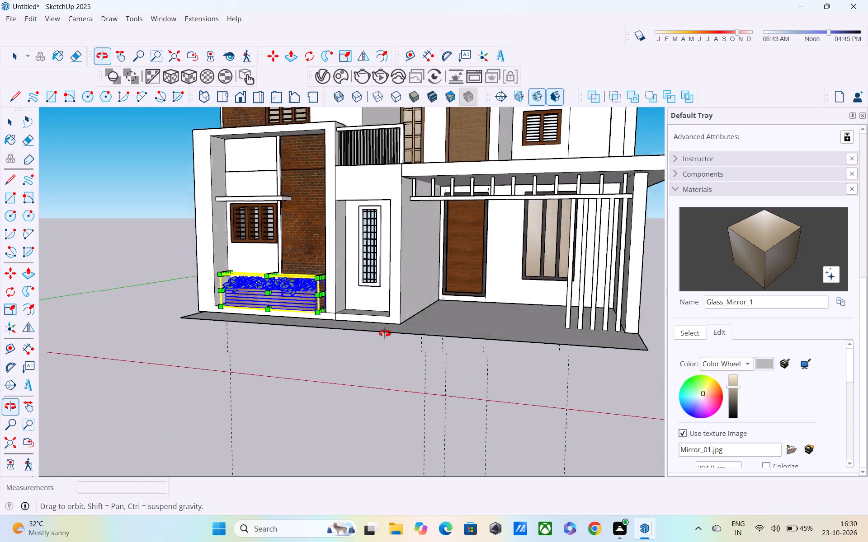
{"action": "middle_click_drag", "start_coordinate": [385, 333], "coordinate": [396, 336]}
{"action": "middle_click_drag", "start_coordinate": [245, 276], "coordinate": [248, 327]}
{"action": "scroll", "coordinate": [261, 261], "scroll_direction": "up", "scroll_amount": 8}
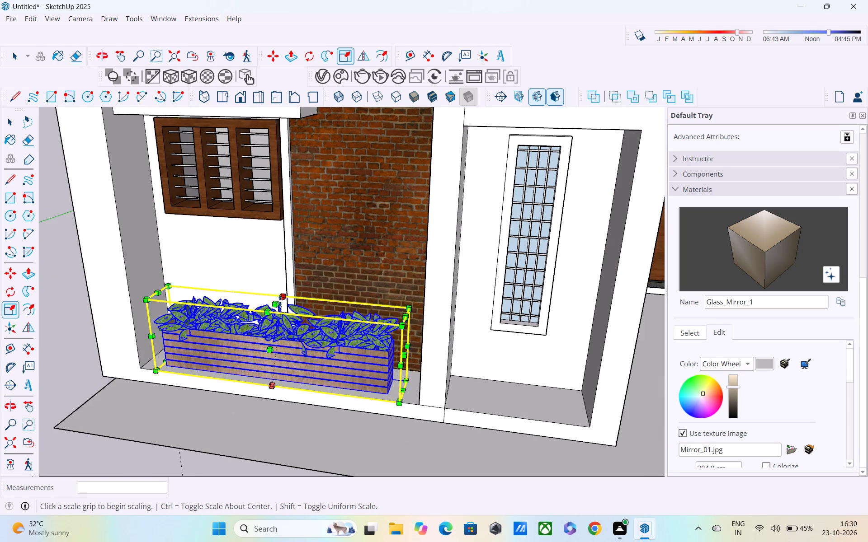
{"action": "left_click", "coordinate": [279, 302]}
{"action": "left_click", "coordinate": [276, 282]}
{"action": "middle_click_drag", "start_coordinate": [276, 306], "coordinate": [279, 269]}
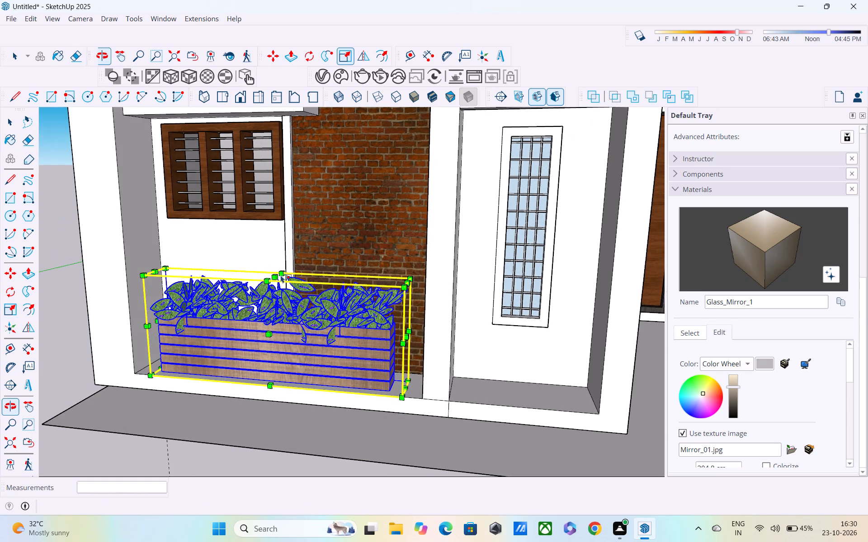
{"action": "scroll", "coordinate": [275, 323], "scroll_direction": "down", "scroll_amount": 8}
{"action": "middle_click_drag", "start_coordinate": [290, 294], "coordinate": [313, 231]}
{"action": "middle_click_drag", "start_coordinate": [306, 266], "coordinate": [320, 313]}
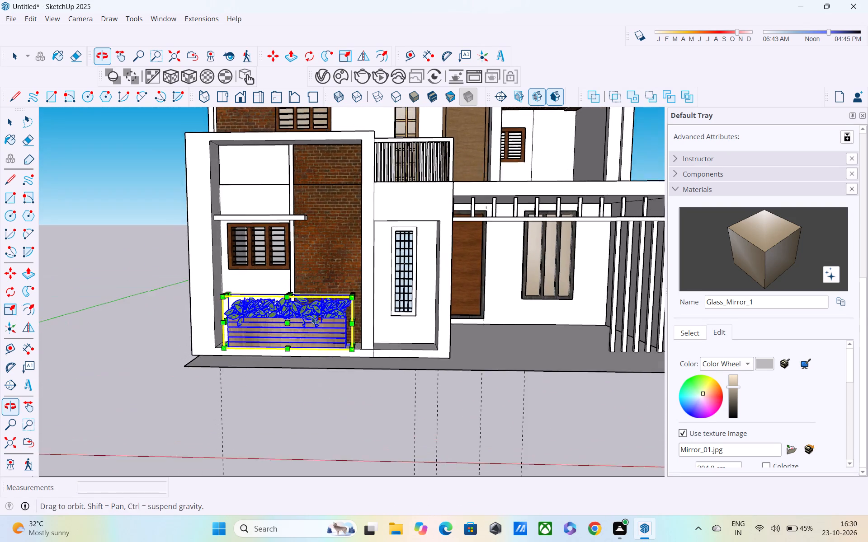
Examine the fitted planter and the complete front elevation from several angles.
{"action": "scroll", "coordinate": [271, 302], "scroll_direction": "up", "scroll_amount": 3}
{"action": "middle_click_drag", "start_coordinate": [250, 293], "coordinate": [216, 332]}
{"action": "scroll", "coordinate": [387, 317], "scroll_direction": "down", "scroll_amount": 1}
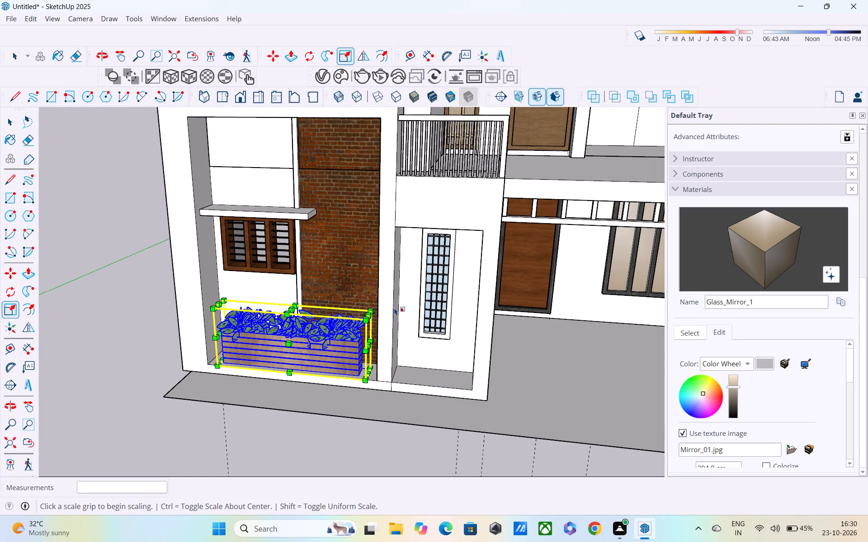
{"action": "key", "text": "space"}
{"action": "scroll", "coordinate": [226, 268], "scroll_direction": "down", "scroll_amount": 3}
{"action": "left_click", "coordinate": [128, 232]}
{"action": "middle_click_drag", "start_coordinate": [172, 265], "coordinate": [198, 205]}
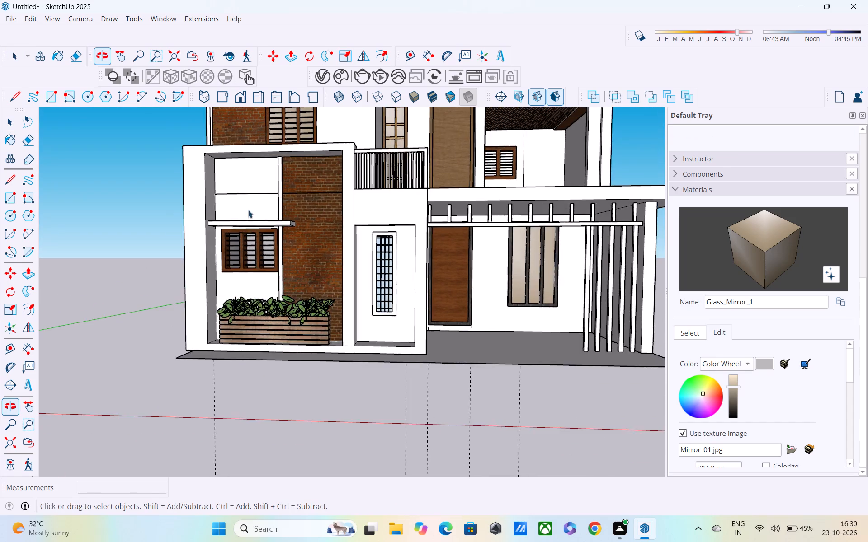
{"action": "scroll", "coordinate": [250, 212], "scroll_direction": "down", "scroll_amount": 4}
{"action": "scroll", "coordinate": [286, 239], "scroll_direction": "down", "scroll_amount": 3}
{"action": "middle_click_drag", "start_coordinate": [317, 264], "coordinate": [330, 277]}
{"action": "scroll", "coordinate": [258, 251], "scroll_direction": "down", "scroll_amount": 1}
{"action": "middle_click_drag", "start_coordinate": [259, 249], "coordinate": [297, 287], "text": "shift"}
{"action": "scroll", "coordinate": [297, 265], "scroll_direction": "up", "scroll_amount": 6}
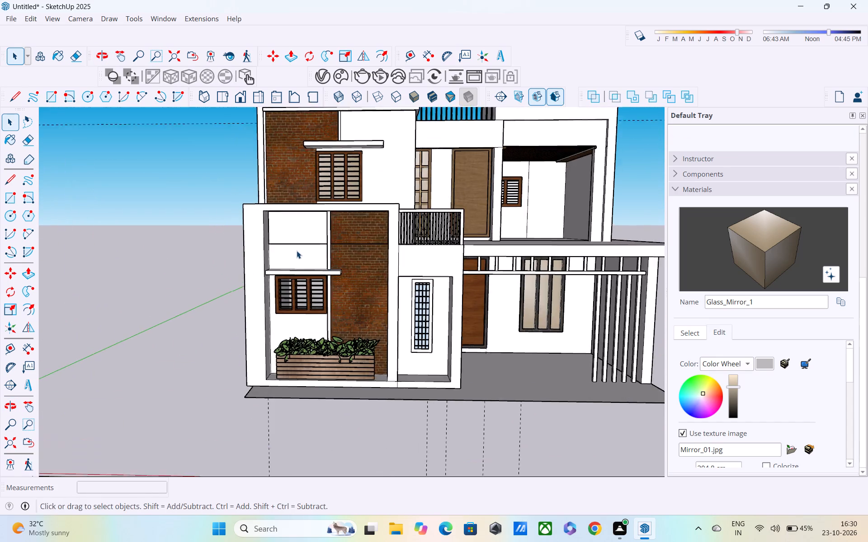
{"action": "scroll", "coordinate": [297, 251], "scroll_direction": "up", "scroll_amount": 1}
{"action": "scroll", "coordinate": [297, 251], "scroll_direction": "down", "scroll_amount": 5}
{"action": "middle_click_drag", "start_coordinate": [297, 252], "coordinate": [306, 315]}
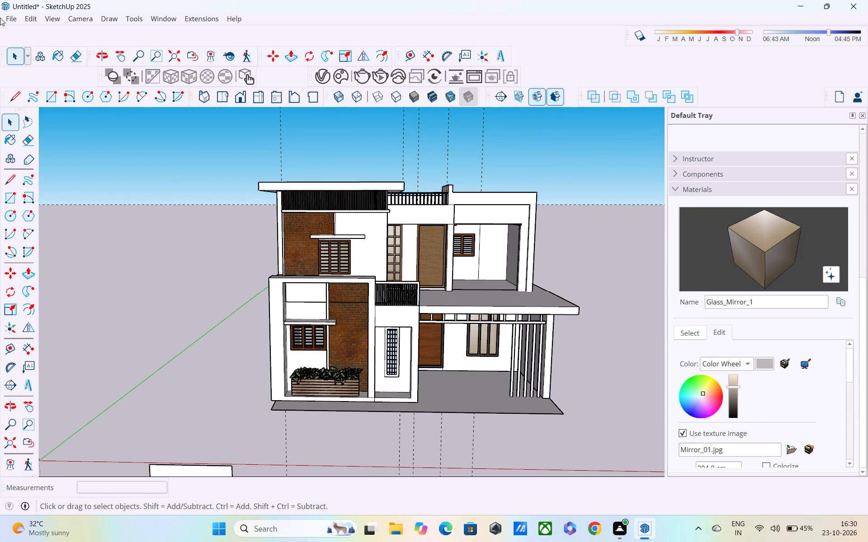
Import the MÁRMORES+E+GRANITOS+EDITADOS model from Downloads and place its stone sample slabs beside the house.
{"action": "left_click", "coordinate": [13, 14]}
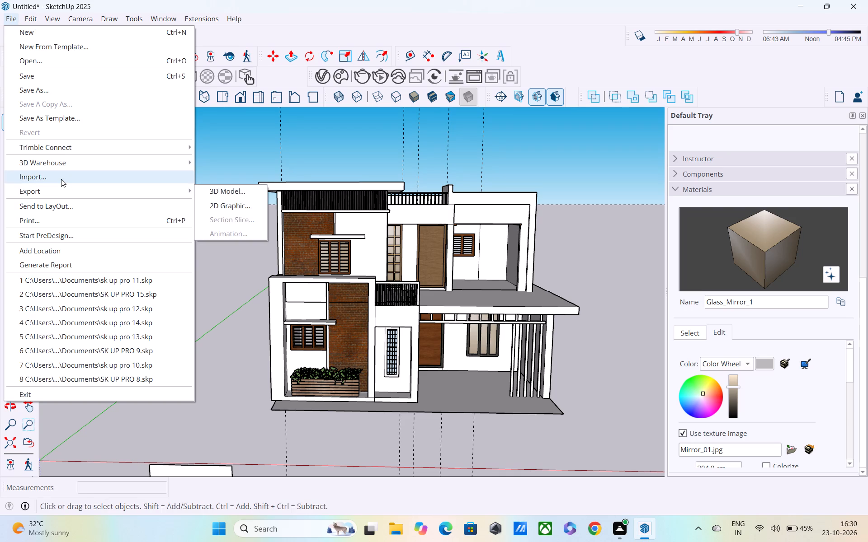
{"action": "left_click", "coordinate": [60, 180]}
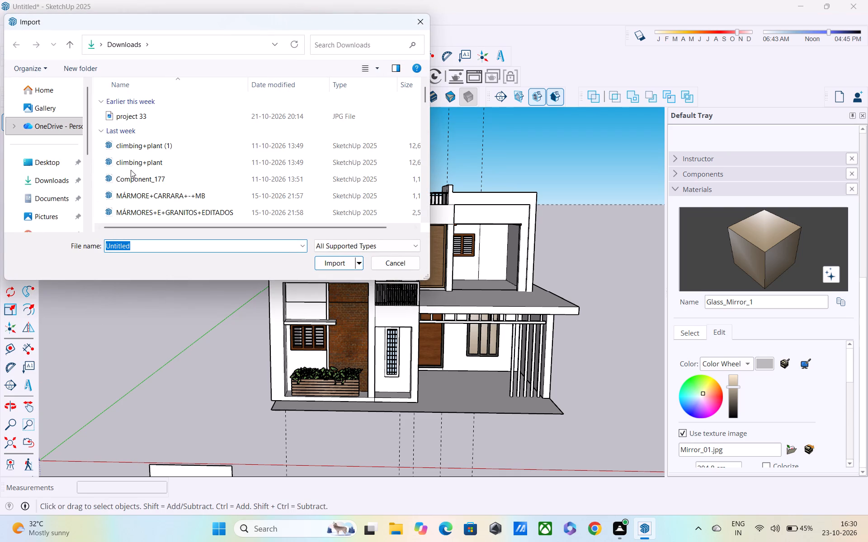
{"action": "left_click", "coordinate": [141, 201]}
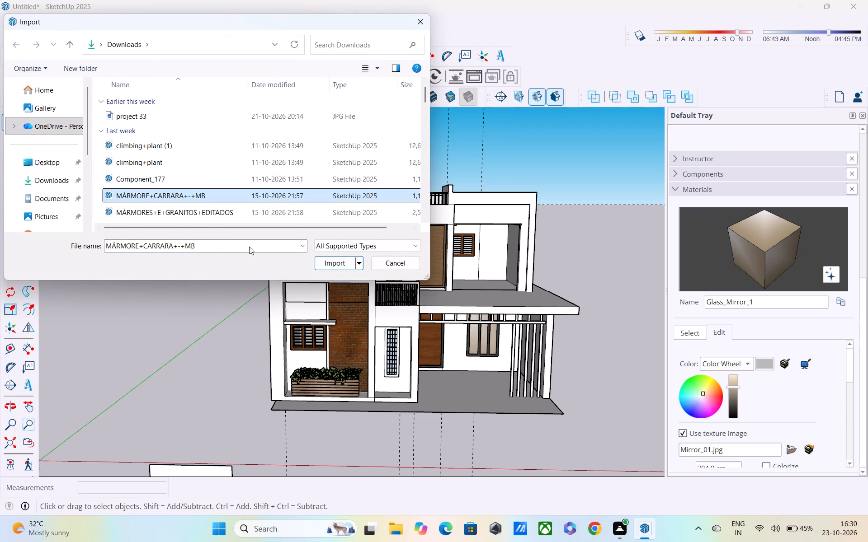
{"action": "left_click", "coordinate": [200, 209]}
{"action": "left_click", "coordinate": [332, 264]}
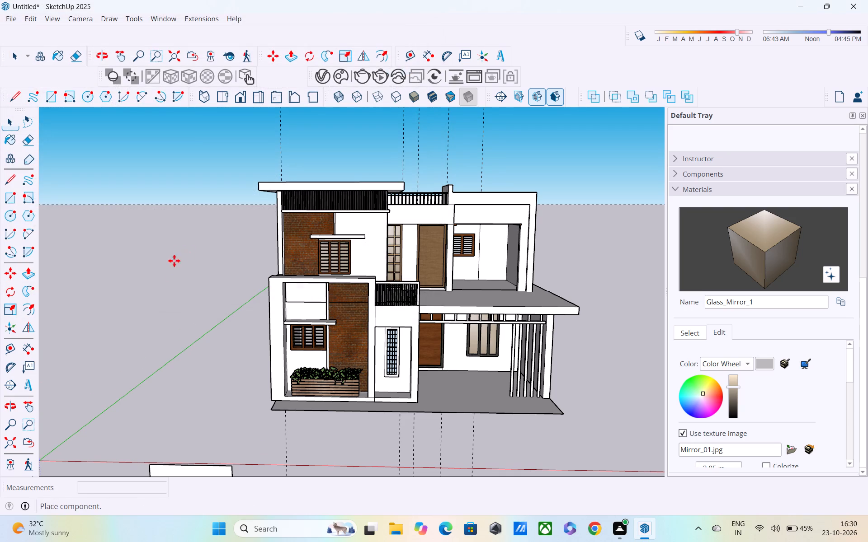
{"action": "scroll", "coordinate": [177, 290], "scroll_direction": "down", "scroll_amount": 4}
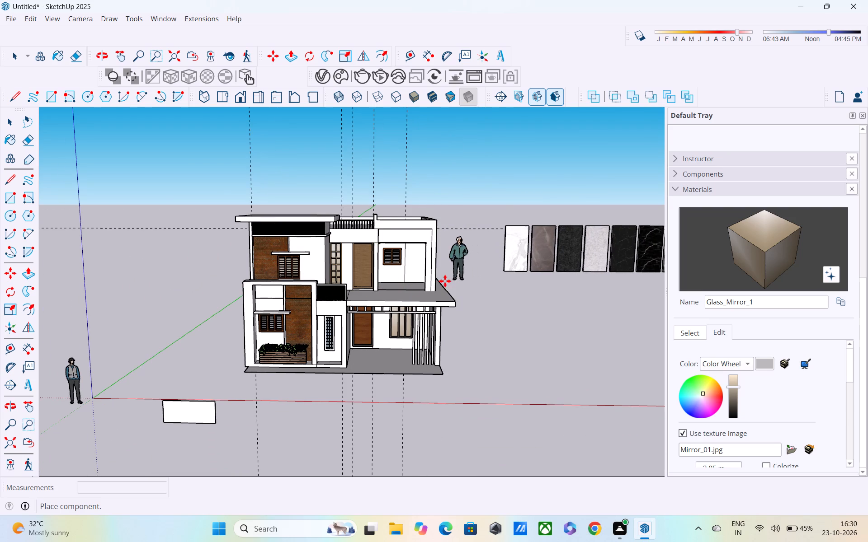
{"action": "middle_click_drag", "start_coordinate": [445, 281], "coordinate": [271, 280]}
{"action": "left_click", "coordinate": [336, 274]}
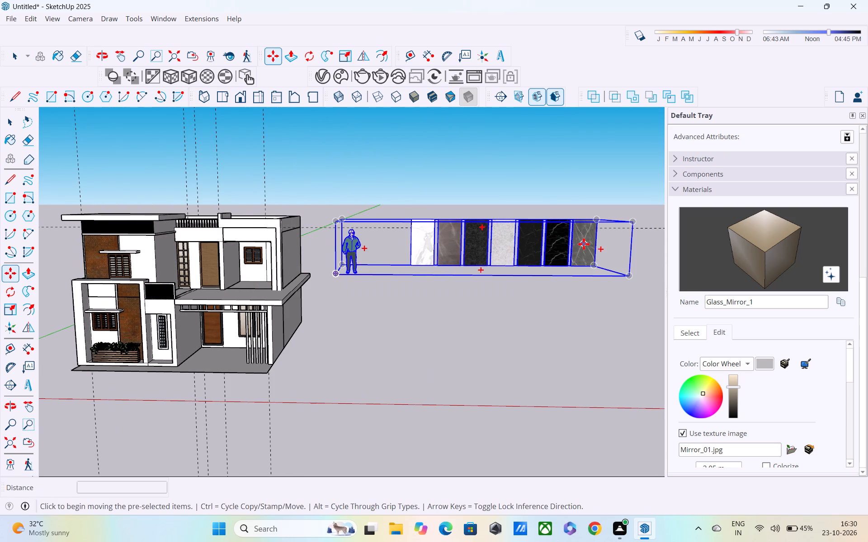
{"action": "key", "text": "space"}
{"action": "key", "text": "space"}
{"action": "left_click", "coordinate": [526, 174]}
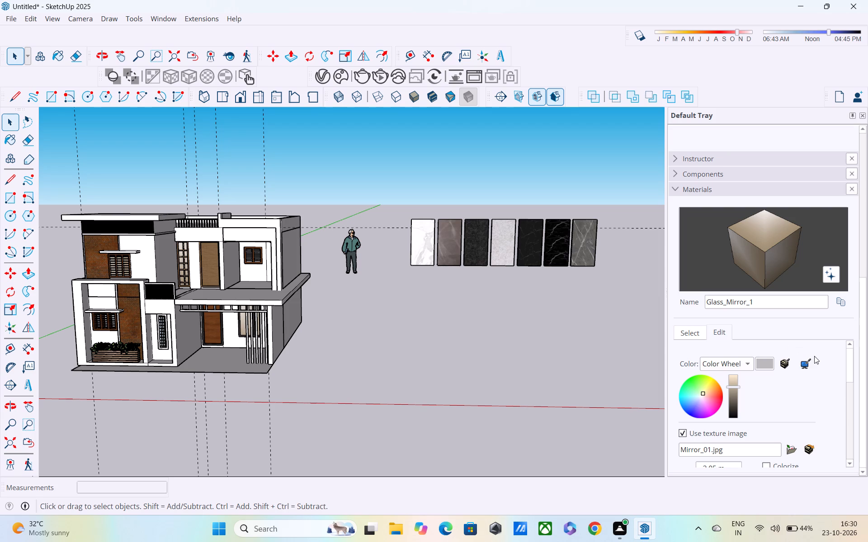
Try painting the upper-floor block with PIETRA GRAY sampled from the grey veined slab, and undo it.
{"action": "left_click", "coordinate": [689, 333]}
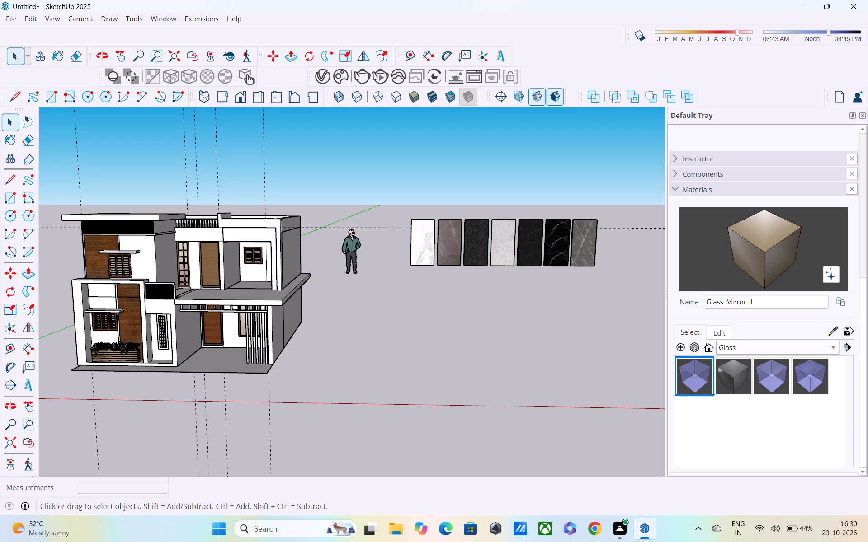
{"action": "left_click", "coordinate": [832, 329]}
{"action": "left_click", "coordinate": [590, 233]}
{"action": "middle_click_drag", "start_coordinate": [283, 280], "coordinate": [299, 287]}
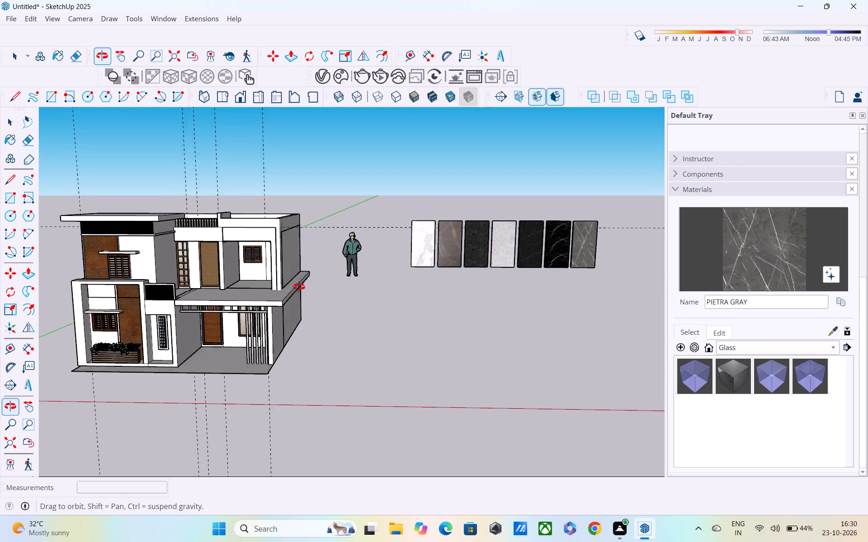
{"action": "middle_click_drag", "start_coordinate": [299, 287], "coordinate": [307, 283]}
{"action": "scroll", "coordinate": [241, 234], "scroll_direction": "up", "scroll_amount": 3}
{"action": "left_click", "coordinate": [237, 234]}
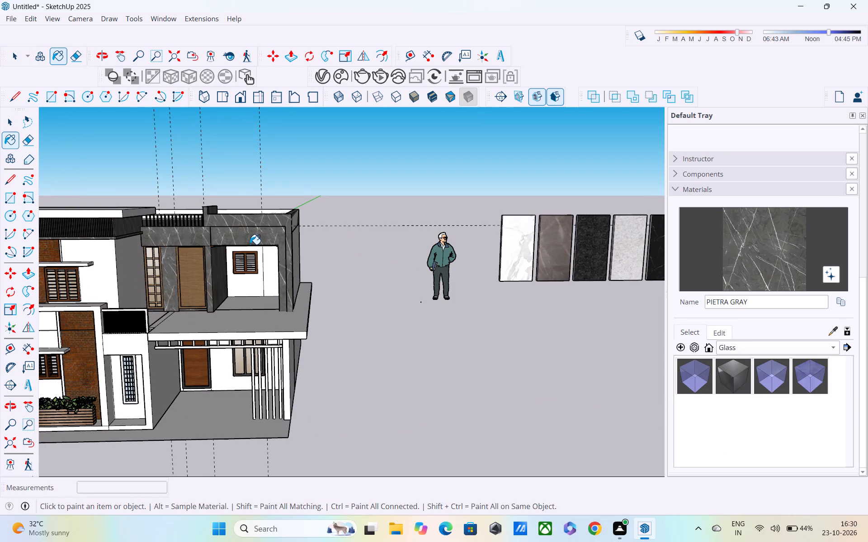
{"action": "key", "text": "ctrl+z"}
Inside the upper-floor group, paint the recessed frame face around the balcony opening with the sampled PIETRA GRAY marble.
{"action": "key", "text": "space"}
{"action": "double_click", "coordinate": [257, 243]}
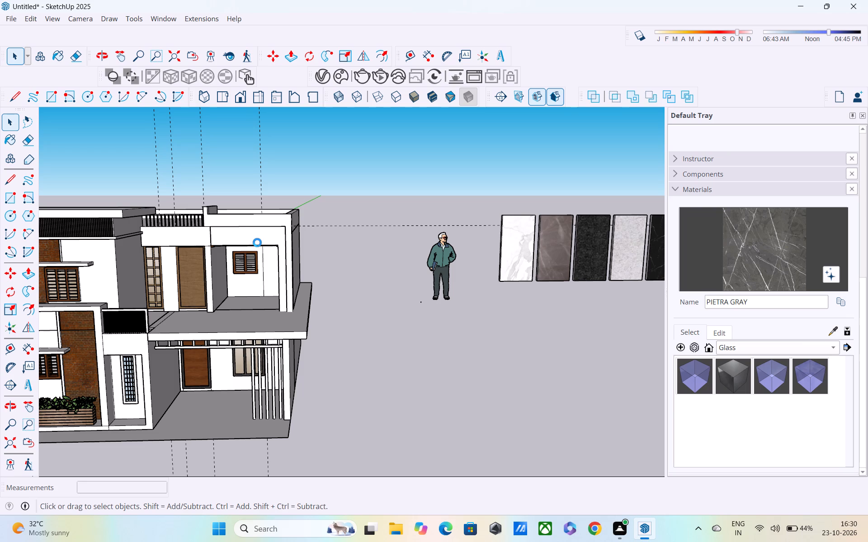
{"action": "key", "text": "Escape"}
{"action": "double_click", "coordinate": [263, 238]}
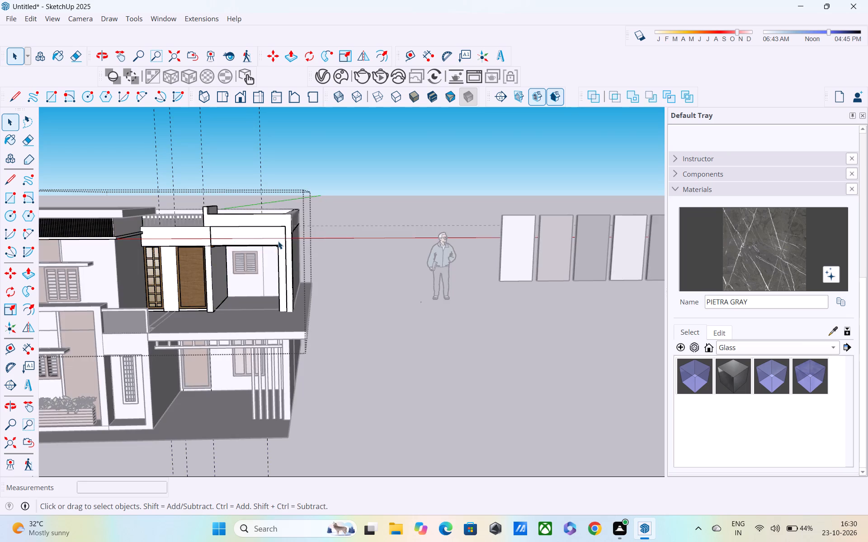
{"action": "middle_click_drag", "start_coordinate": [278, 241], "coordinate": [213, 223]}
{"action": "middle_click_drag", "start_coordinate": [227, 233], "coordinate": [42, 232], "text": "shift"}
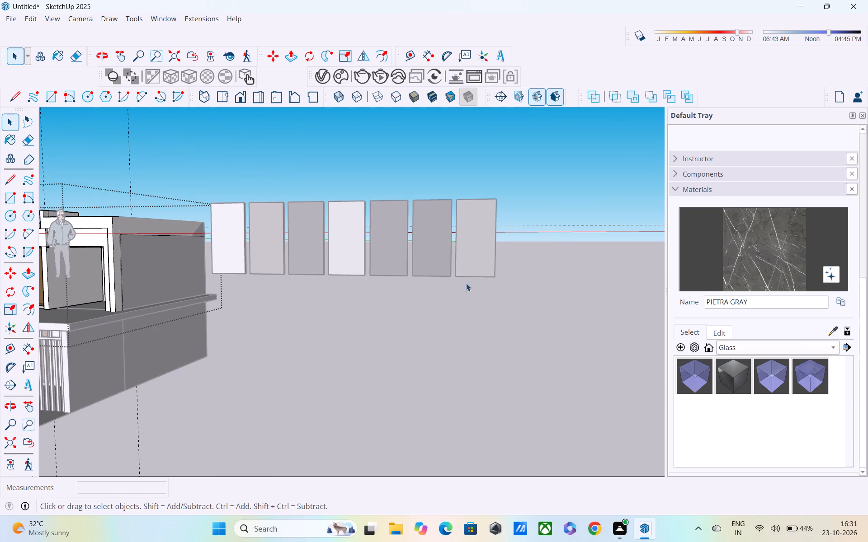
{"action": "left_click", "coordinate": [835, 330]}
{"action": "left_click", "coordinate": [472, 239]}
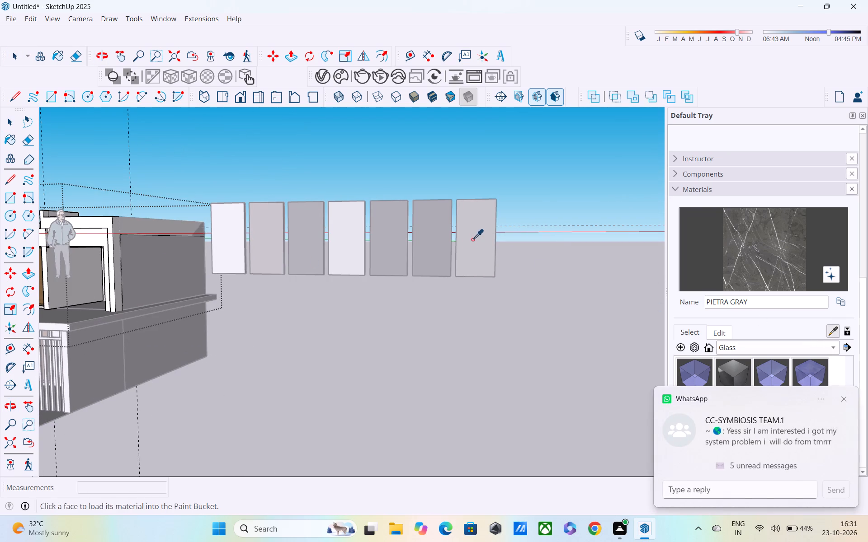
{"action": "middle_click_drag", "start_coordinate": [406, 259], "coordinate": [711, 299], "text": "shift"}
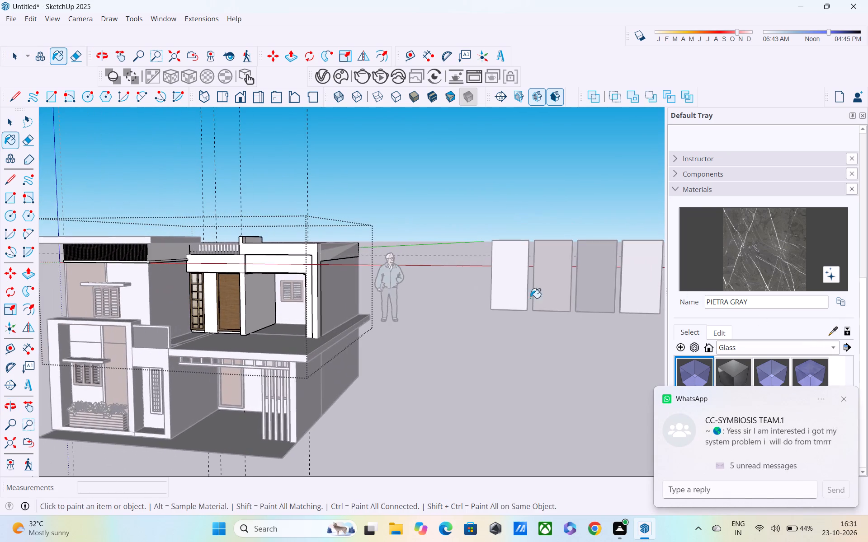
{"action": "scroll", "coordinate": [205, 284], "scroll_direction": "up", "scroll_amount": 3}
{"action": "scroll", "coordinate": [270, 268], "scroll_direction": "up", "scroll_amount": 4}
{"action": "left_click", "coordinate": [303, 248]}
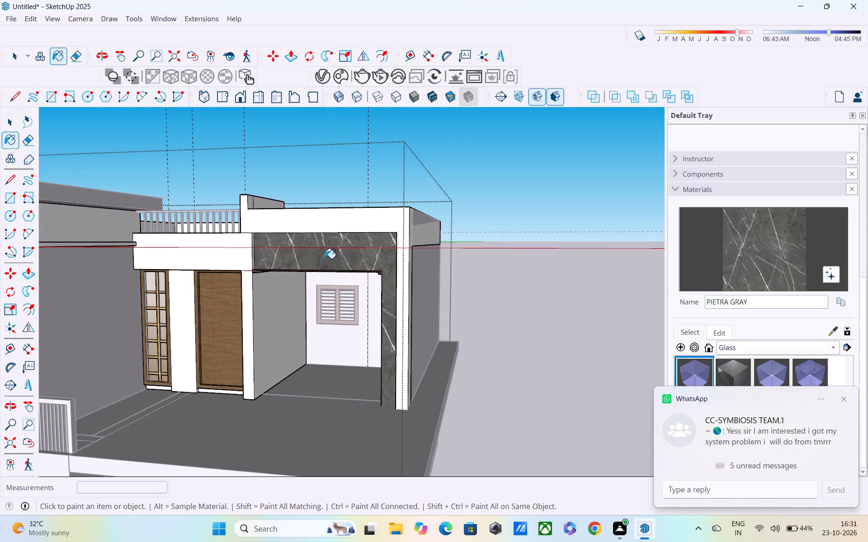
{"action": "scroll", "coordinate": [325, 258], "scroll_direction": "down", "scroll_amount": 4}
{"action": "middle_click_drag", "start_coordinate": [352, 275], "coordinate": [434, 247]}
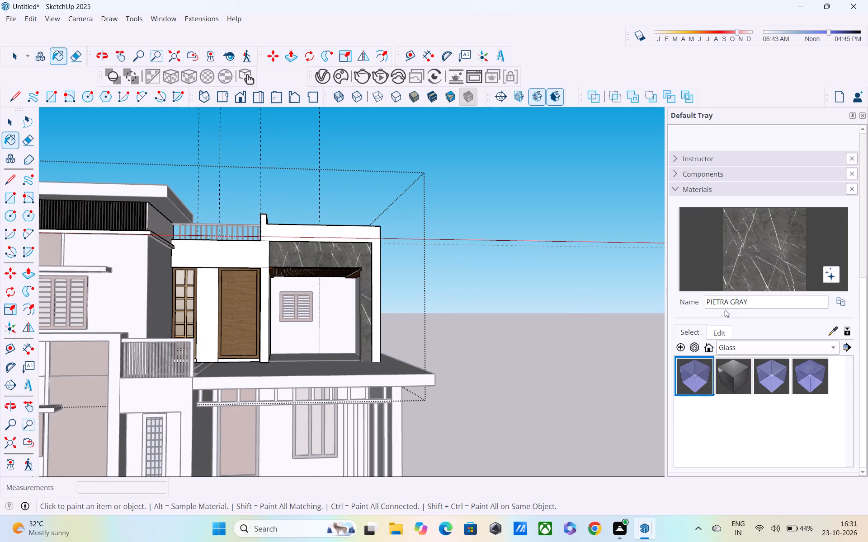
{"action": "scroll", "coordinate": [544, 288], "scroll_direction": "down", "scroll_amount": 2}
{"action": "middle_click_drag", "start_coordinate": [567, 294], "coordinate": [292, 301], "text": "shift"}
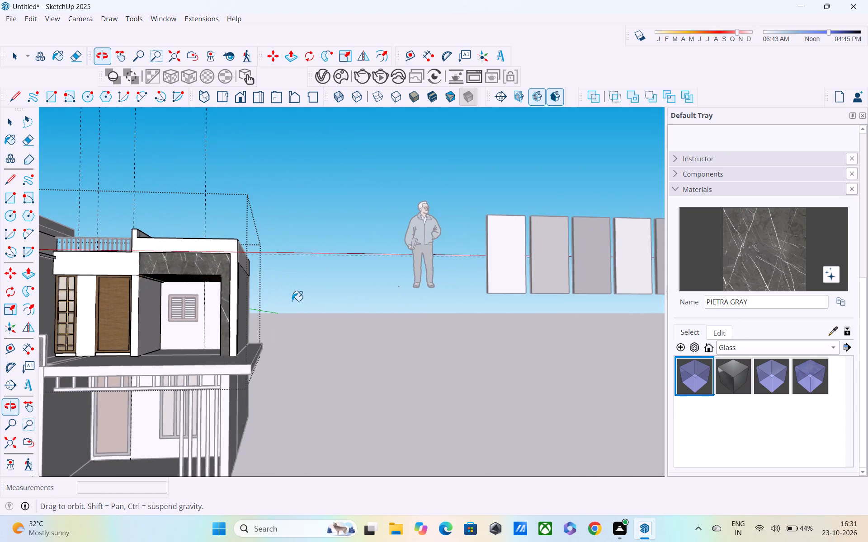
{"action": "middle_click_drag", "start_coordinate": [552, 270], "coordinate": [335, 270]}
{"action": "key", "text": "space"}
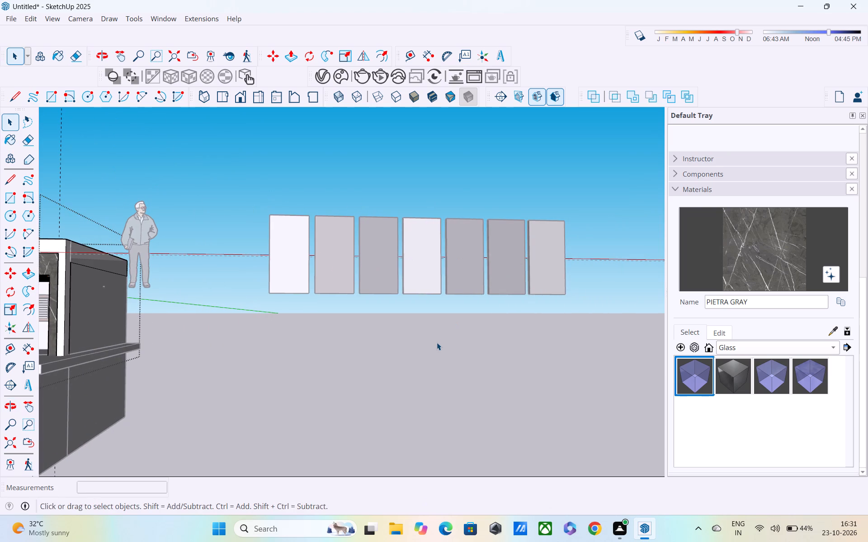
{"action": "left_click", "coordinate": [437, 342]}
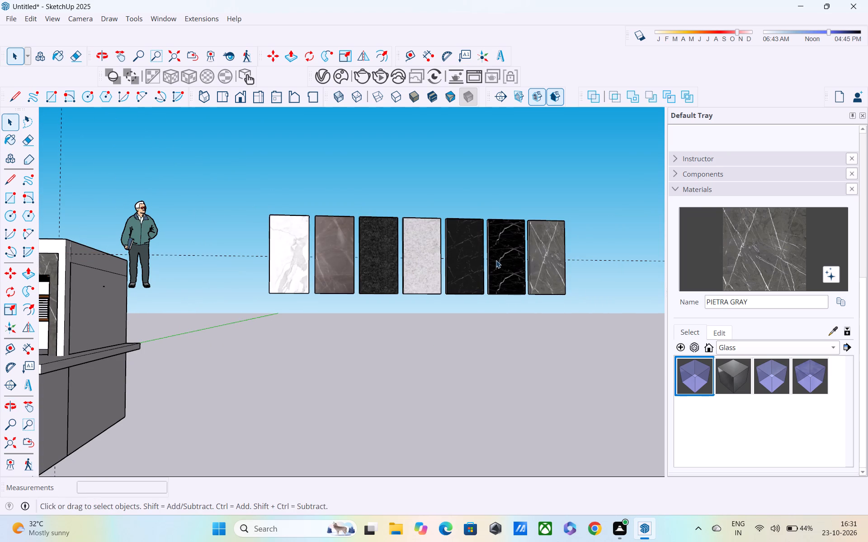
Paint the narrow back-wall panel beside the balcony window with ARMANI GRIS sampled from the brown marble slab.
{"action": "left_click", "coordinate": [328, 258]}
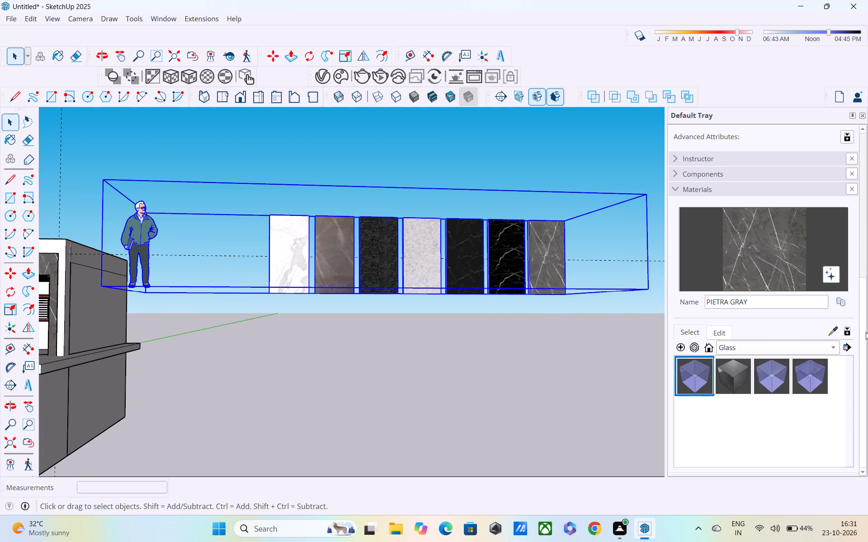
{"action": "key", "text": "space"}
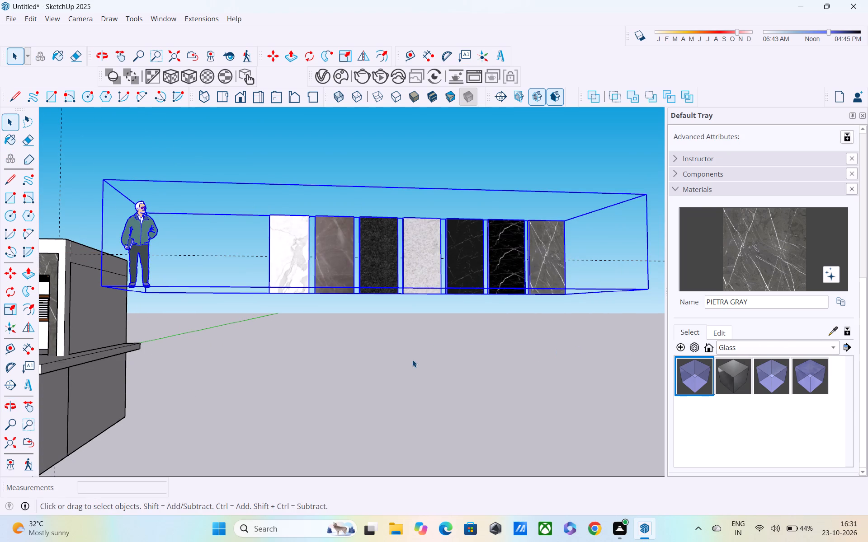
{"action": "left_click", "coordinate": [412, 360]}
{"action": "key", "text": "grave"}
{"action": "middle_click_drag", "start_coordinate": [372, 374], "coordinate": [603, 381], "text": "shift"}
{"action": "scroll", "coordinate": [603, 381], "scroll_direction": "up", "scroll_amount": 1, "text": "shift"}
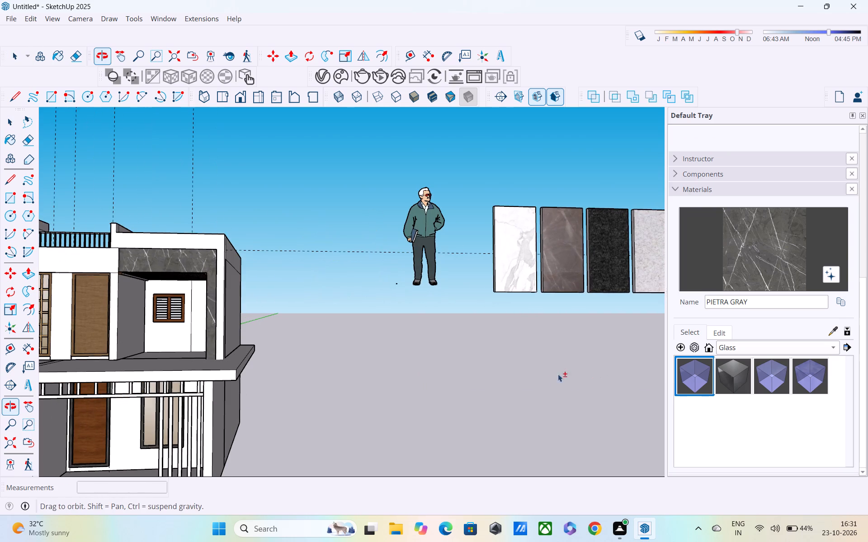
{"action": "double_click", "coordinate": [189, 323]}
{"action": "double_click", "coordinate": [196, 318]}
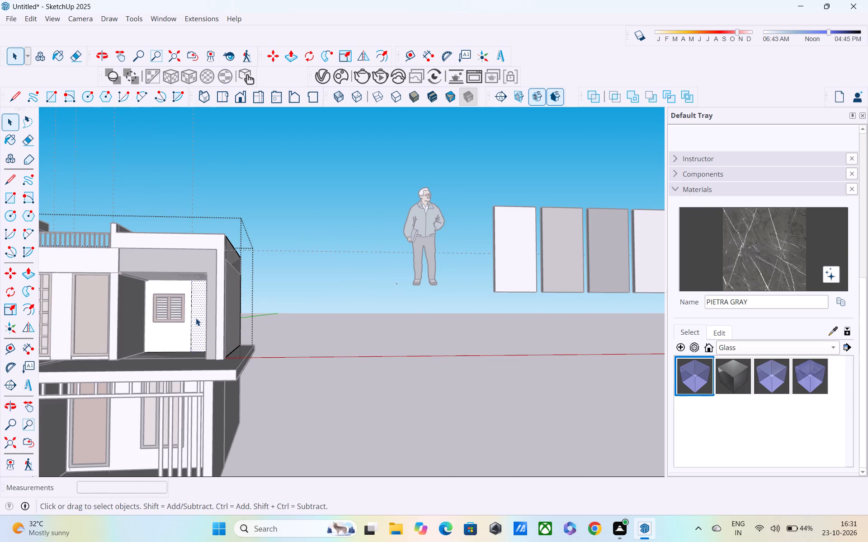
{"action": "middle_click_drag", "start_coordinate": [195, 318], "coordinate": [196, 322]}
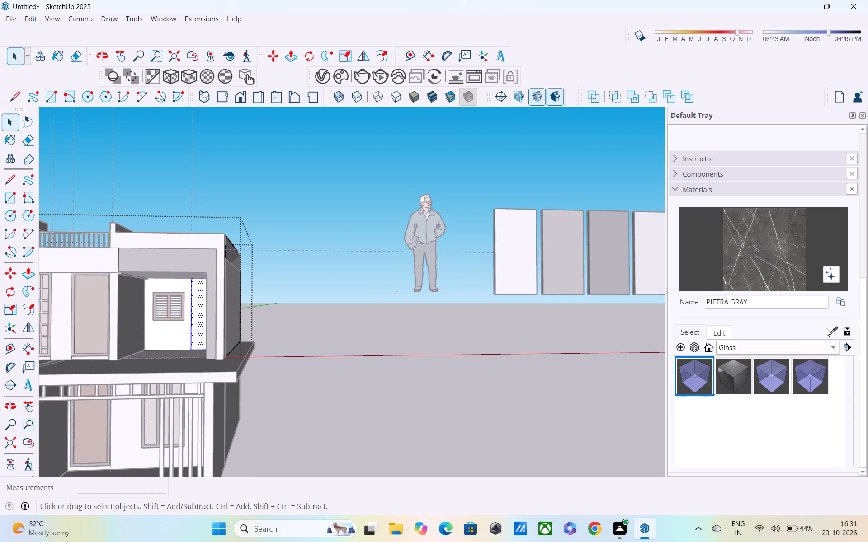
{"action": "left_click", "coordinate": [832, 332], "text": "shift"}
{"action": "left_click", "coordinate": [563, 271]}
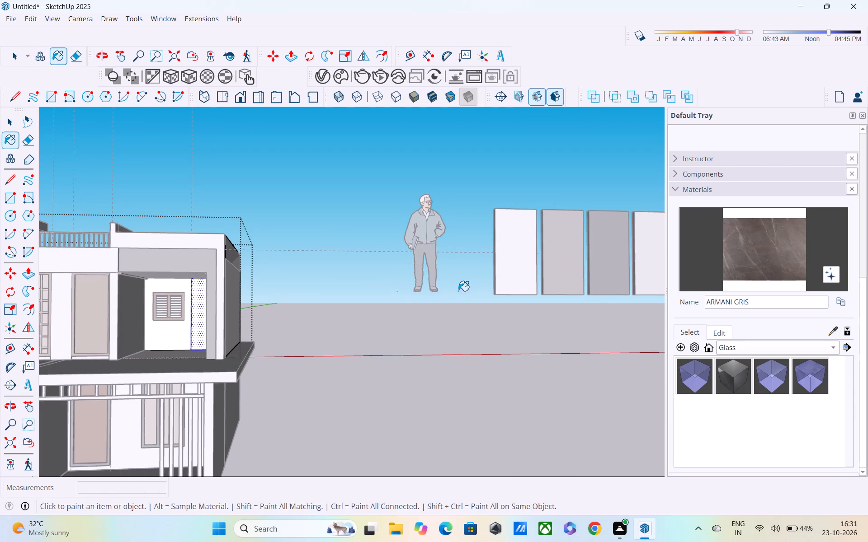
{"action": "middle_click_drag", "start_coordinate": [458, 291], "coordinate": [591, 318], "text": "shift"}
{"action": "scroll", "coordinate": [250, 321], "scroll_direction": "up", "scroll_amount": 3}
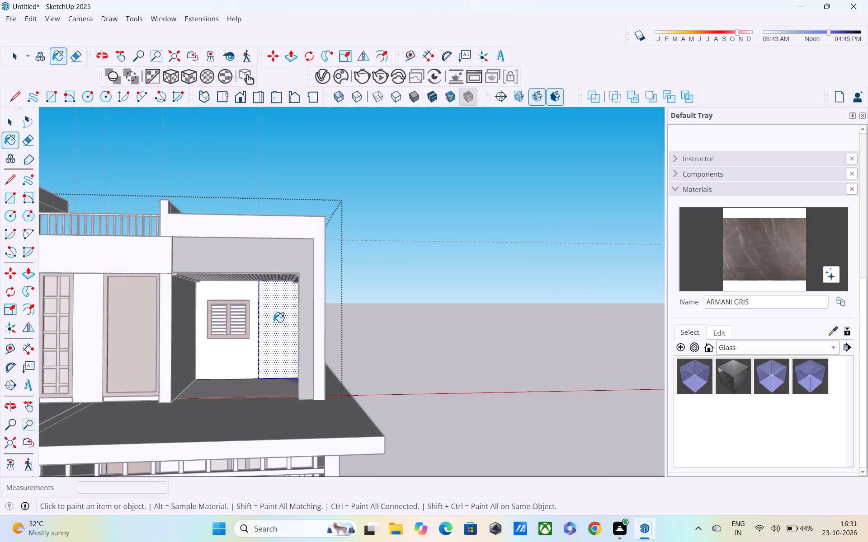
{"action": "left_click", "coordinate": [274, 322]}
{"action": "scroll", "coordinate": [275, 325], "scroll_direction": "down", "scroll_amount": 4}
{"action": "key", "text": "space"}
{"action": "left_click", "coordinate": [377, 310]}
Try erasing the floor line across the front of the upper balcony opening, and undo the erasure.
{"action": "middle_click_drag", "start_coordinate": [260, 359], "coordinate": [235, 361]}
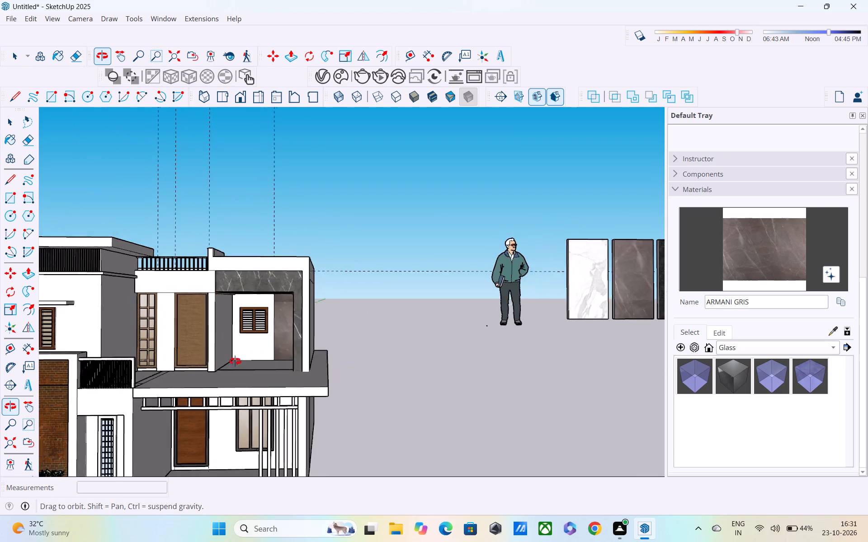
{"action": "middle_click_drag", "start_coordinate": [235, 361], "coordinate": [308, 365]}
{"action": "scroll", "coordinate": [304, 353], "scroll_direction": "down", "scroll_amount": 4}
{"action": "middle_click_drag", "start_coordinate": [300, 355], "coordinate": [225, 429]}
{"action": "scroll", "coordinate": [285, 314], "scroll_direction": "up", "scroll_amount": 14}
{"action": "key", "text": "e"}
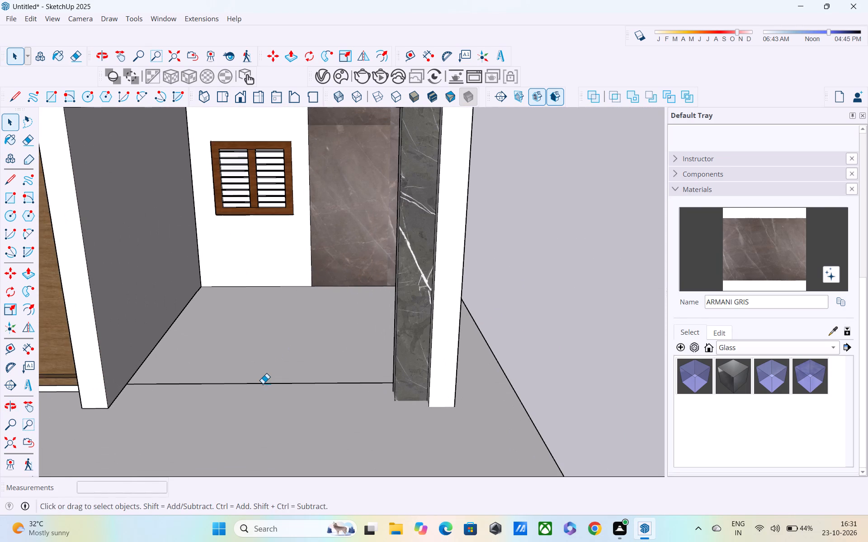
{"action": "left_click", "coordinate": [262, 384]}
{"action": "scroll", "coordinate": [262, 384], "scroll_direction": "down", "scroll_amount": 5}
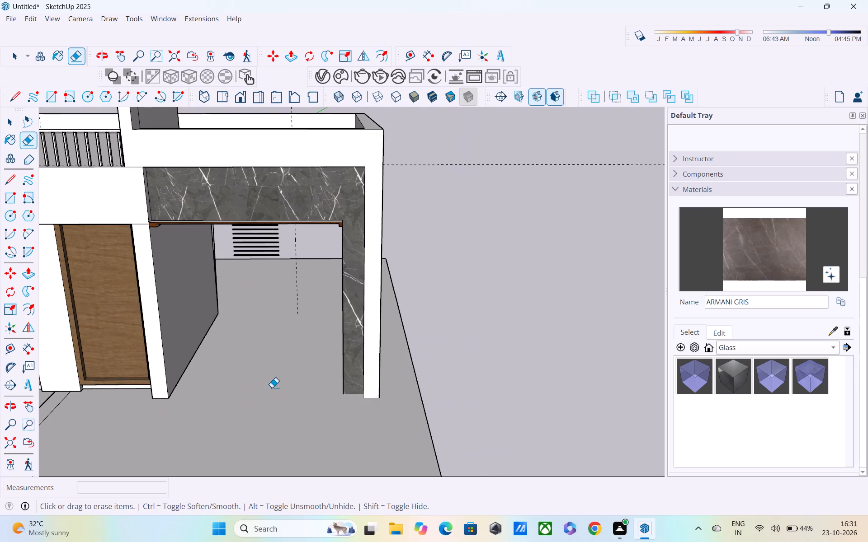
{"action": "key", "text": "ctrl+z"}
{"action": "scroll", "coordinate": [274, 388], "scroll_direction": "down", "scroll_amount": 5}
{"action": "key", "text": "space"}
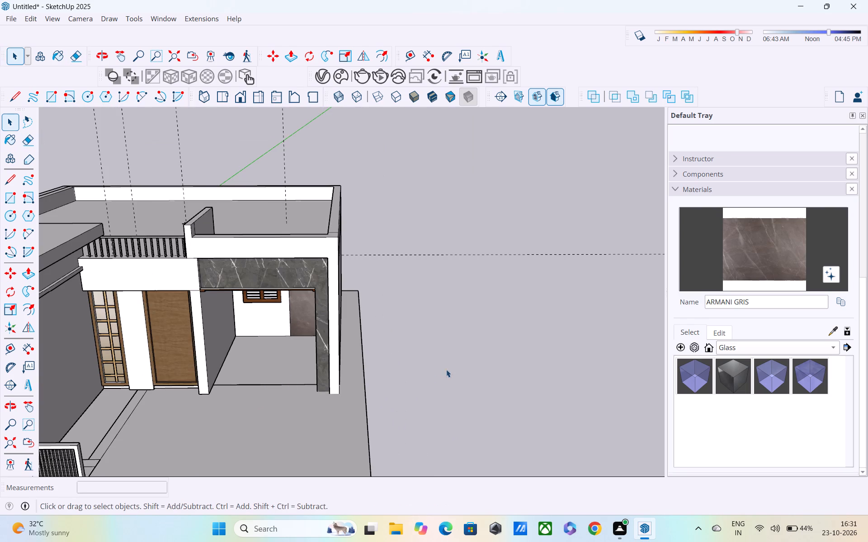
Examine the house's front elevation and upper balcony from above, the front and the side to judge the finishes applied so far.
{"action": "middle_click_drag", "start_coordinate": [453, 361], "coordinate": [453, 313]}
{"action": "scroll", "coordinate": [429, 316], "scroll_direction": "down", "scroll_amount": 4}
{"action": "middle_click_drag", "start_coordinate": [321, 368], "coordinate": [134, 439]}
{"action": "scroll", "coordinate": [241, 307], "scroll_direction": "up", "scroll_amount": 8}
{"action": "middle_click_drag", "start_coordinate": [249, 324], "coordinate": [227, 390]}
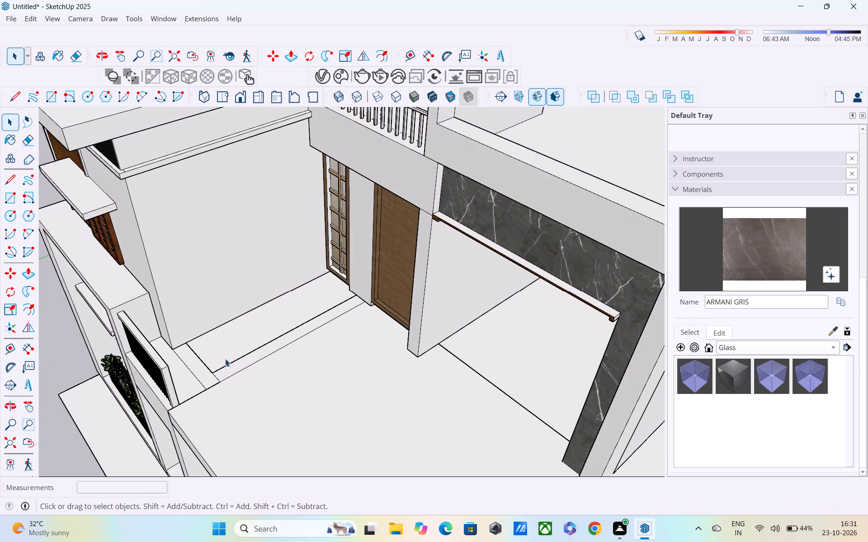
{"action": "scroll", "coordinate": [224, 355], "scroll_direction": "up", "scroll_amount": 3}
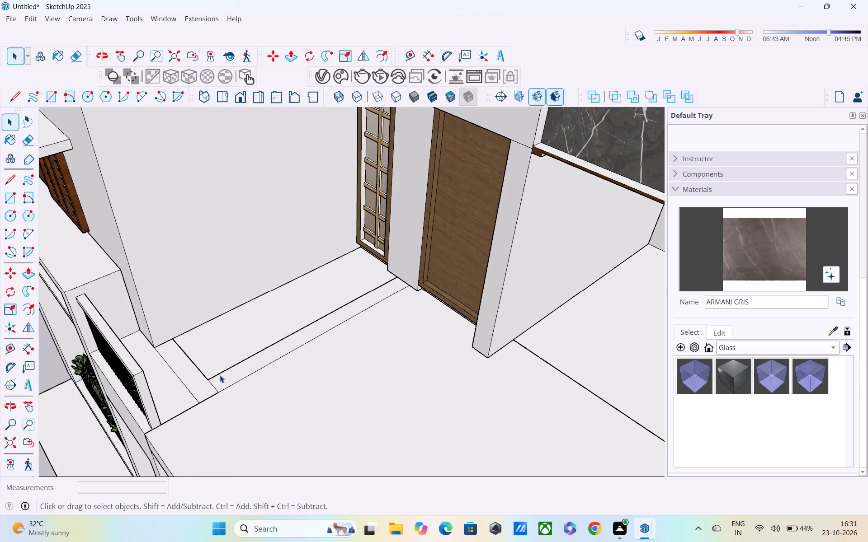
{"action": "scroll", "coordinate": [212, 365], "scroll_direction": "down", "scroll_amount": 10}
{"action": "middle_click_drag", "start_coordinate": [230, 378], "coordinate": [399, 270]}
{"action": "scroll", "coordinate": [403, 266], "scroll_direction": "down", "scroll_amount": 5}
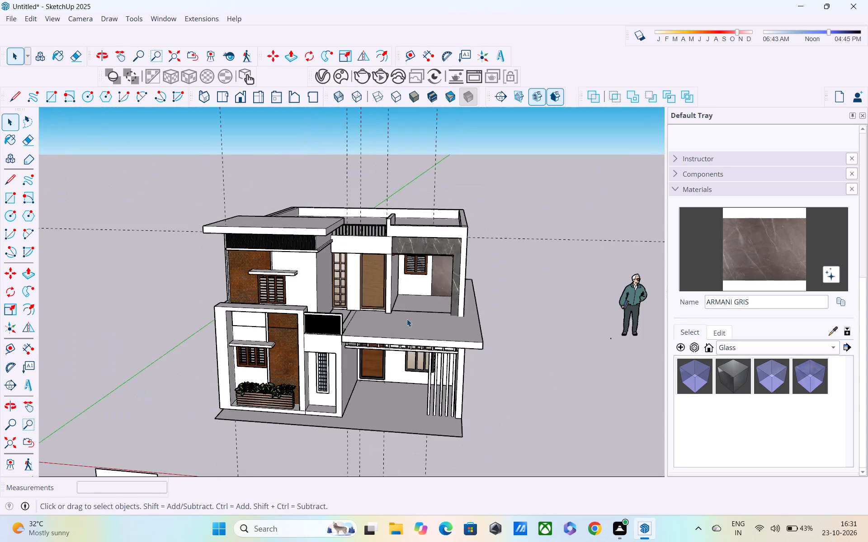
{"action": "middle_click_drag", "start_coordinate": [407, 319], "coordinate": [415, 283]}
{"action": "scroll", "coordinate": [416, 281], "scroll_direction": "down", "scroll_amount": 4}
{"action": "middle_click_drag", "start_coordinate": [420, 307], "coordinate": [424, 280]}
{"action": "scroll", "coordinate": [391, 335], "scroll_direction": "up", "scroll_amount": 4}
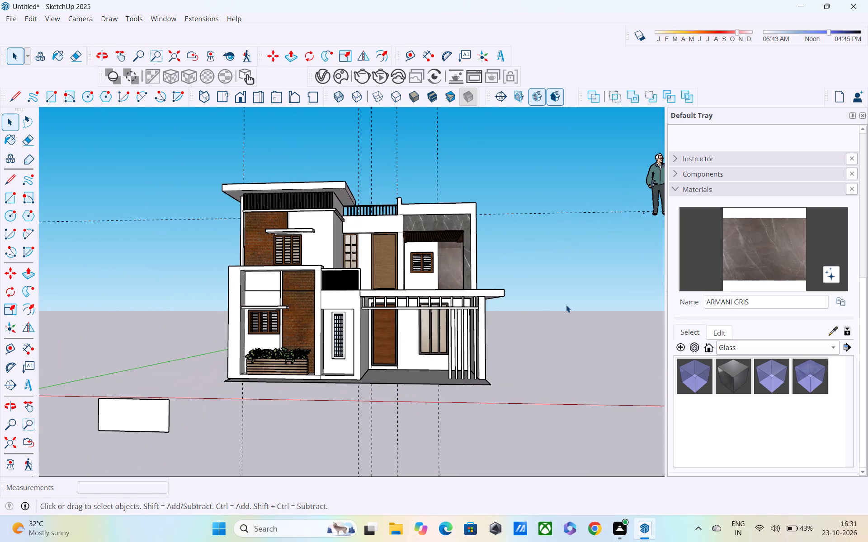
{"action": "key", "text": "space"}
{"action": "left_click", "coordinate": [566, 303]}
{"action": "middle_click_drag", "start_coordinate": [527, 310], "coordinate": [505, 341]}
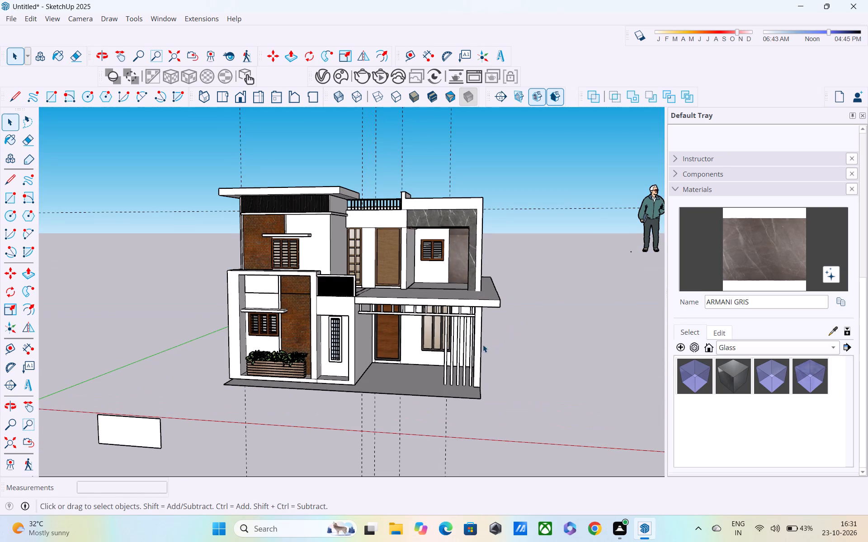
{"action": "scroll", "coordinate": [411, 276], "scroll_direction": "up", "scroll_amount": 3}
{"action": "middle_click_drag", "start_coordinate": [371, 257], "coordinate": [400, 280]}
{"action": "middle_click_drag", "start_coordinate": [401, 280], "coordinate": [365, 206]}
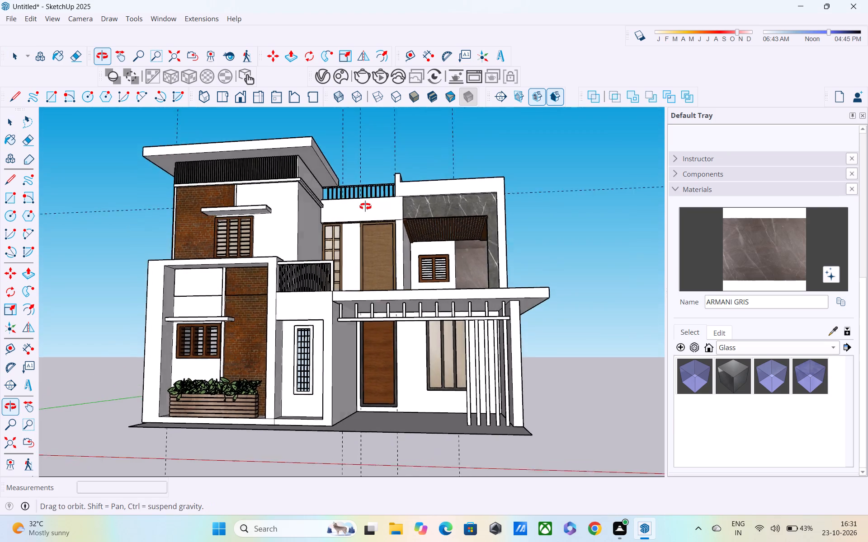
{"action": "middle_click_drag", "start_coordinate": [365, 206], "coordinate": [288, 238]}
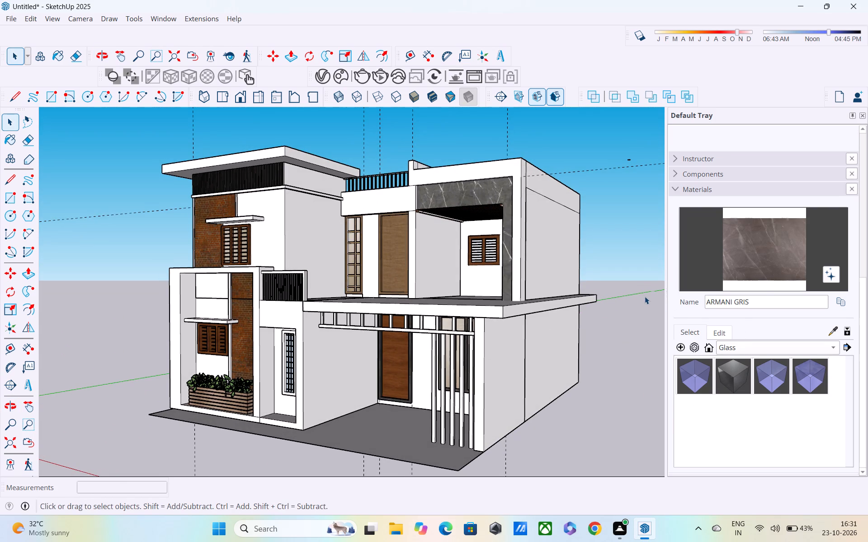
{"action": "scroll", "coordinate": [645, 296], "scroll_direction": "down", "scroll_amount": 3}
Inside the upper-floor group, paint the fascia band above the two doors with CALACATA sampled from the white marble slab.
{"action": "middle_click_drag", "start_coordinate": [646, 300], "coordinate": [410, 301]}
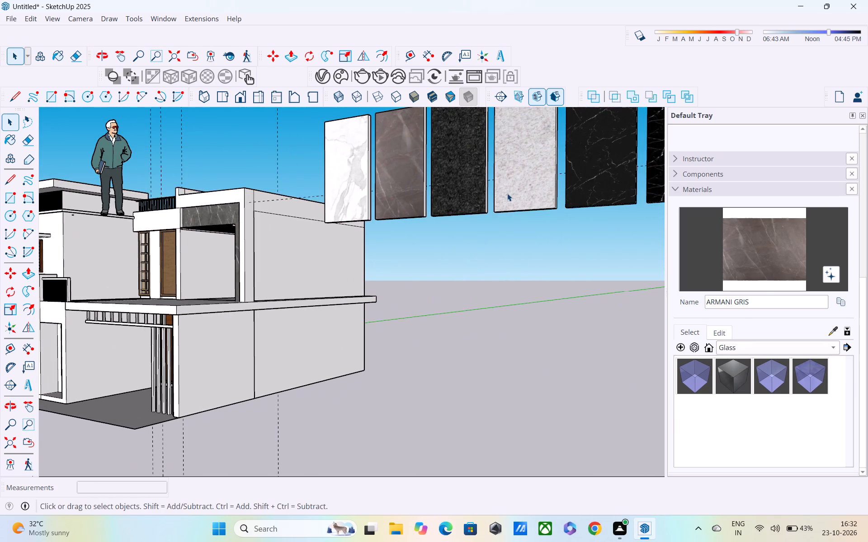
{"action": "middle_click_drag", "start_coordinate": [500, 200], "coordinate": [534, 216]}
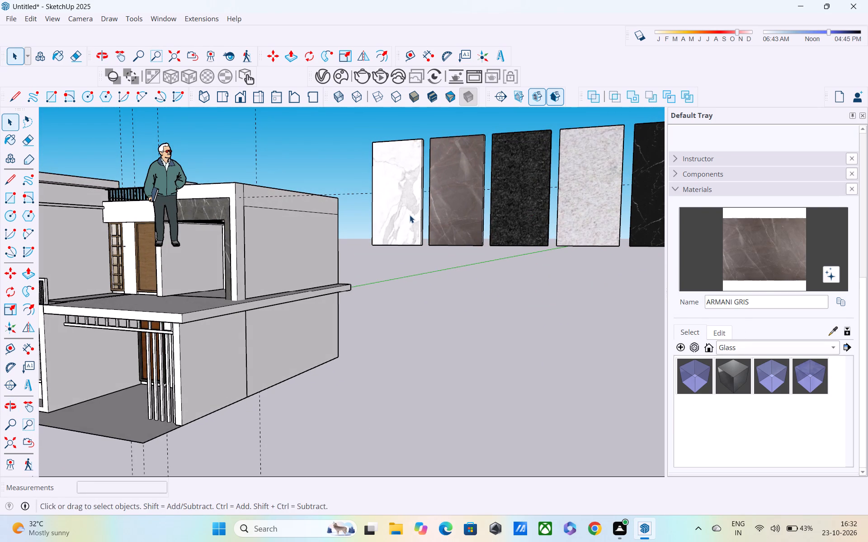
{"action": "double_click", "coordinate": [146, 212]}
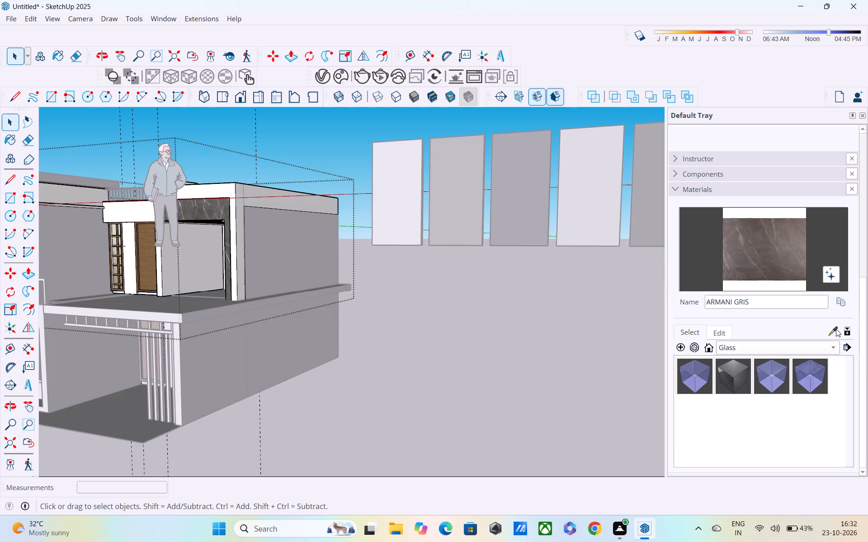
{"action": "left_click", "coordinate": [836, 329]}
{"action": "left_click", "coordinate": [402, 204]}
{"action": "middle_click_drag", "start_coordinate": [418, 220], "coordinate": [563, 273]}
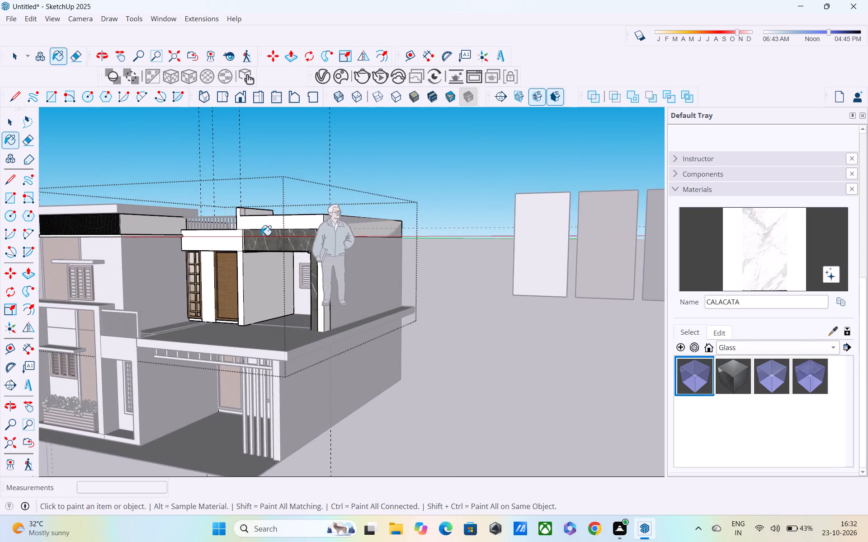
{"action": "scroll", "coordinate": [256, 235], "scroll_direction": "up", "scroll_amount": 2}
{"action": "scroll", "coordinate": [210, 235], "scroll_direction": "up", "scroll_amount": 2}
{"action": "left_click", "coordinate": [210, 235]}
{"action": "middle_click_drag", "start_coordinate": [244, 251], "coordinate": [270, 265]}
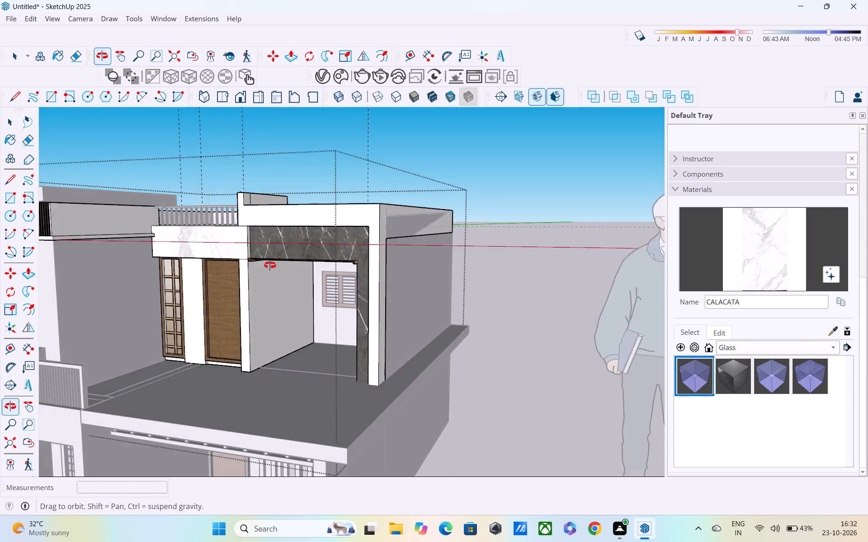
{"action": "middle_click_drag", "start_coordinate": [270, 265], "coordinate": [293, 276]}
Open the upper-floor wall group and paint the narrow wall strip at the outer edge of the brick cladding with CALACATA.
{"action": "scroll", "coordinate": [291, 254], "scroll_direction": "down", "scroll_amount": 2}
{"action": "middle_click_drag", "start_coordinate": [293, 253], "coordinate": [283, 215]}
{"action": "scroll", "coordinate": [287, 222], "scroll_direction": "down", "scroll_amount": 2}
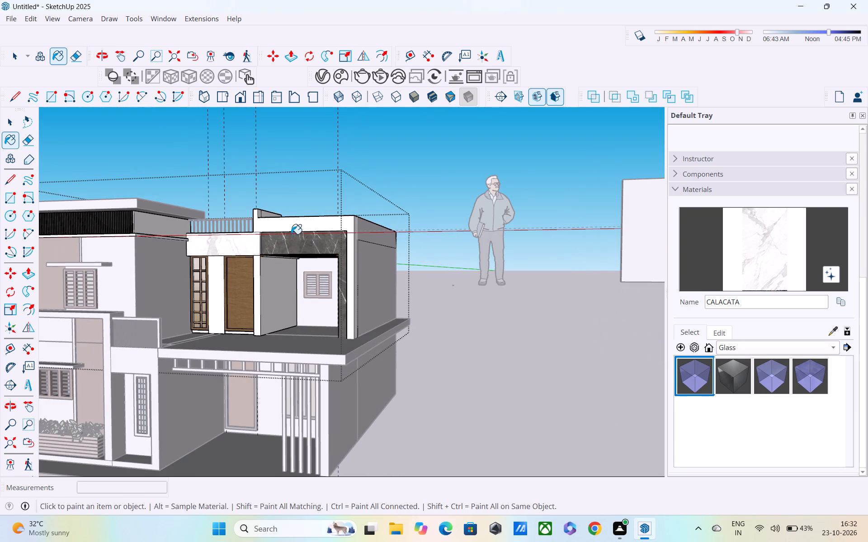
{"action": "middle_click_drag", "start_coordinate": [297, 257], "coordinate": [517, 300], "text": "shift"}
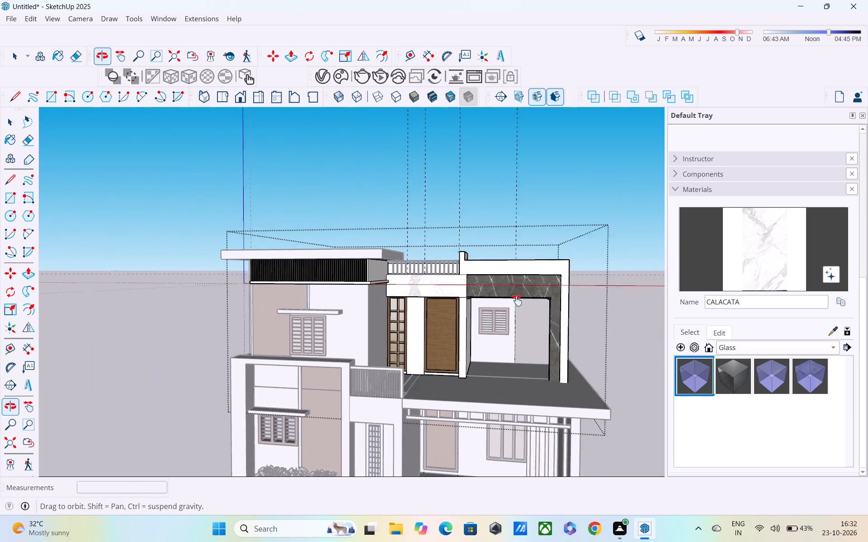
{"action": "middle_click_drag", "start_coordinate": [517, 300], "coordinate": [517, 300], "text": "shift"}
{"action": "middle_click_drag", "start_coordinate": [378, 301], "coordinate": [550, 317]}
{"action": "scroll", "coordinate": [292, 305], "scroll_direction": "up", "scroll_amount": 3}
{"action": "left_click", "coordinate": [287, 299]}
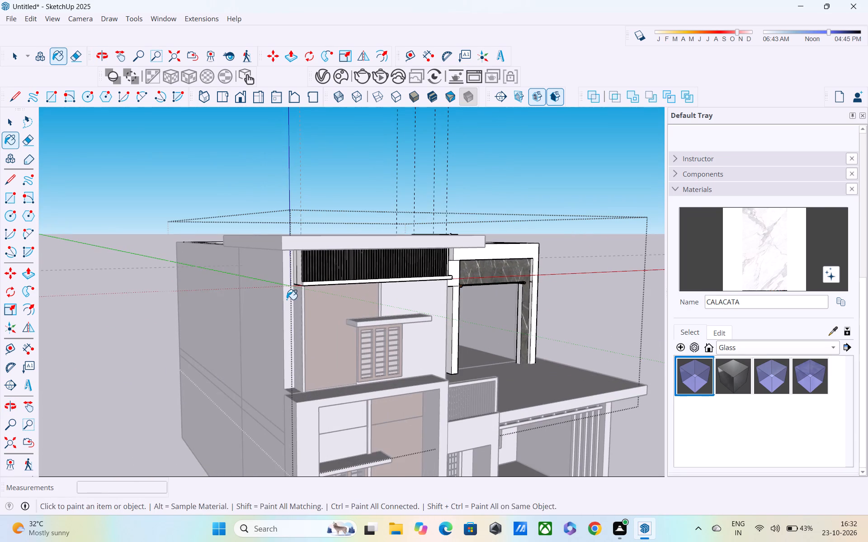
{"action": "middle_click_drag", "start_coordinate": [293, 301], "coordinate": [253, 276]}
{"action": "key", "text": "space"}
{"action": "left_click", "coordinate": [198, 248]}
{"action": "double_click", "coordinate": [263, 279]}
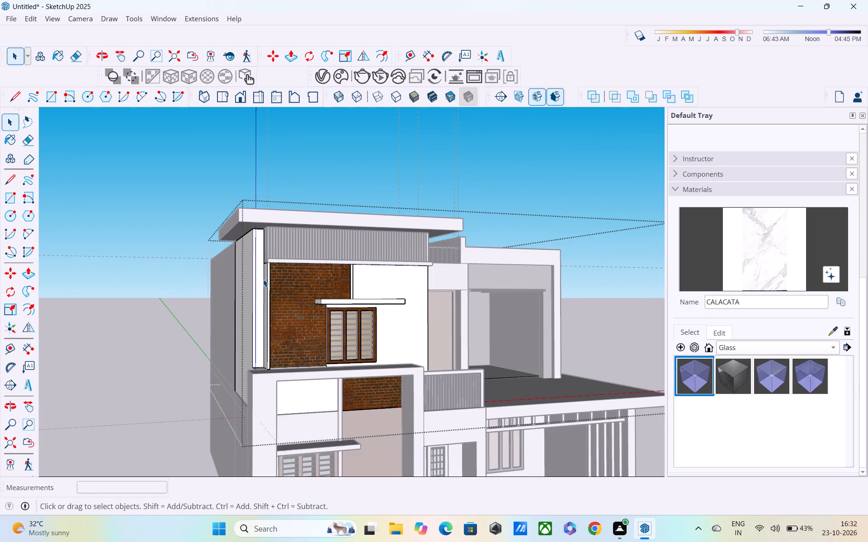
{"action": "left_click", "coordinate": [771, 253]}
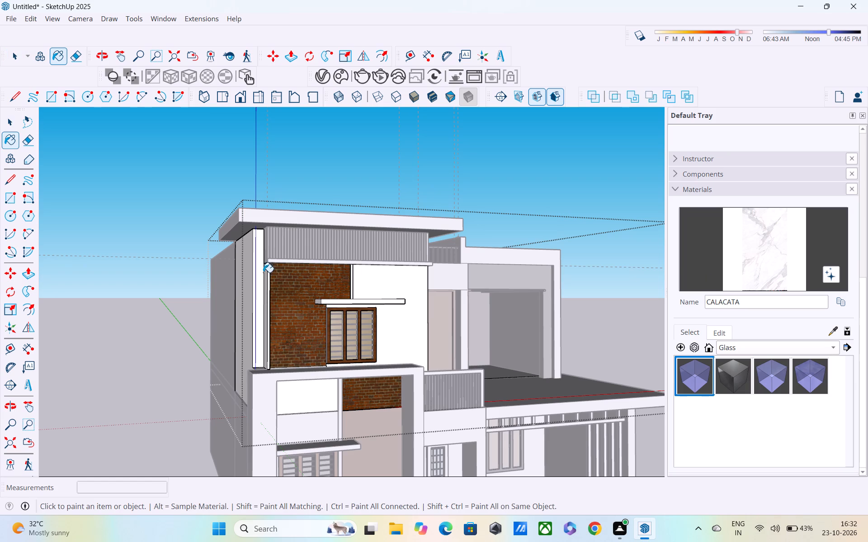
{"action": "left_click", "coordinate": [259, 269]}
Paint the plain front wall beside the upper brick cladding, including its panel within the lower frame, with CALACATA, and leave the group.
{"action": "middle_click_drag", "start_coordinate": [283, 303], "coordinate": [204, 290]}
{"action": "scroll", "coordinate": [220, 302], "scroll_direction": "down", "scroll_amount": 4}
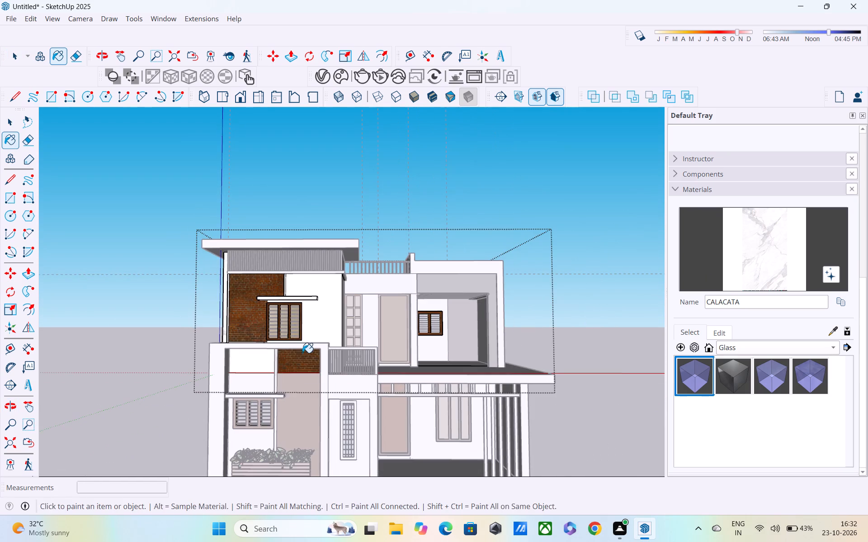
{"action": "scroll", "coordinate": [306, 355], "scroll_direction": "down", "scroll_amount": 3}
{"action": "scroll", "coordinate": [277, 382], "scroll_direction": "up", "scroll_amount": 3}
{"action": "left_click", "coordinate": [260, 369]}
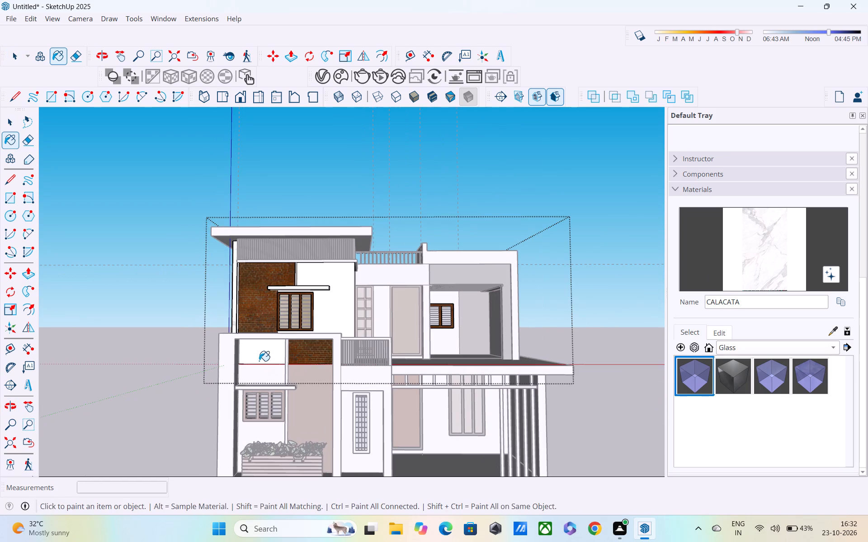
{"action": "left_click", "coordinate": [259, 359]}
{"action": "scroll", "coordinate": [264, 362], "scroll_direction": "down", "scroll_amount": 4}
{"action": "key", "text": "space"}
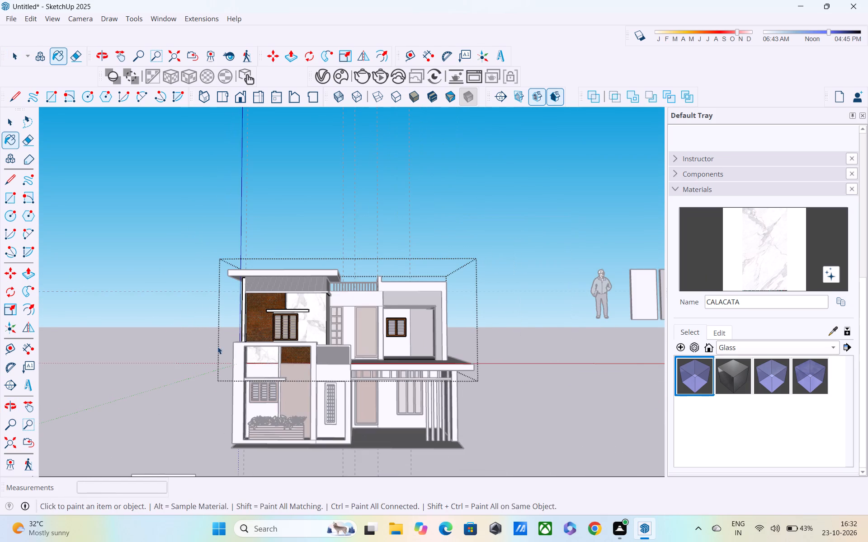
{"action": "left_click", "coordinate": [141, 311]}
Examine the CALACATA finishes on the front elevation and compare them with the row of stone sample slabs.
{"action": "middle_click_drag", "start_coordinate": [325, 355], "coordinate": [266, 391]}
{"action": "scroll", "coordinate": [349, 338], "scroll_direction": "up", "scroll_amount": 8}
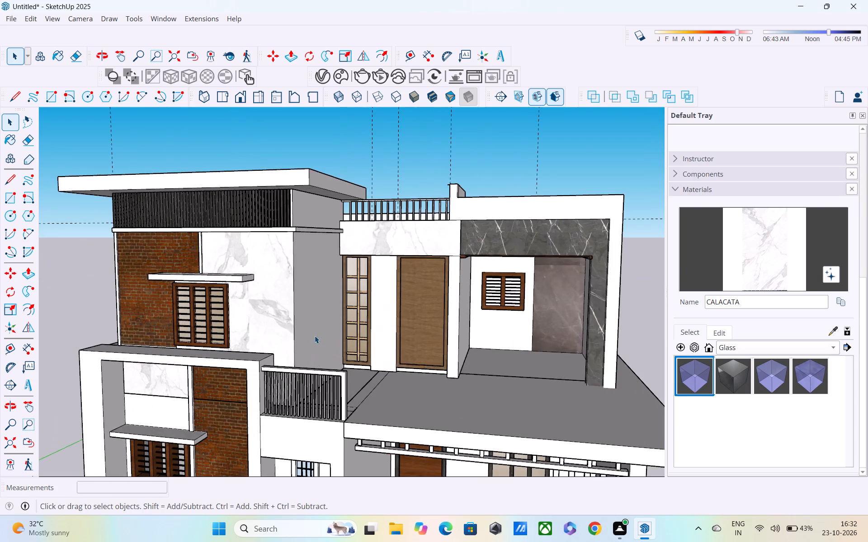
{"action": "middle_click_drag", "start_coordinate": [313, 335], "coordinate": [288, 320]}
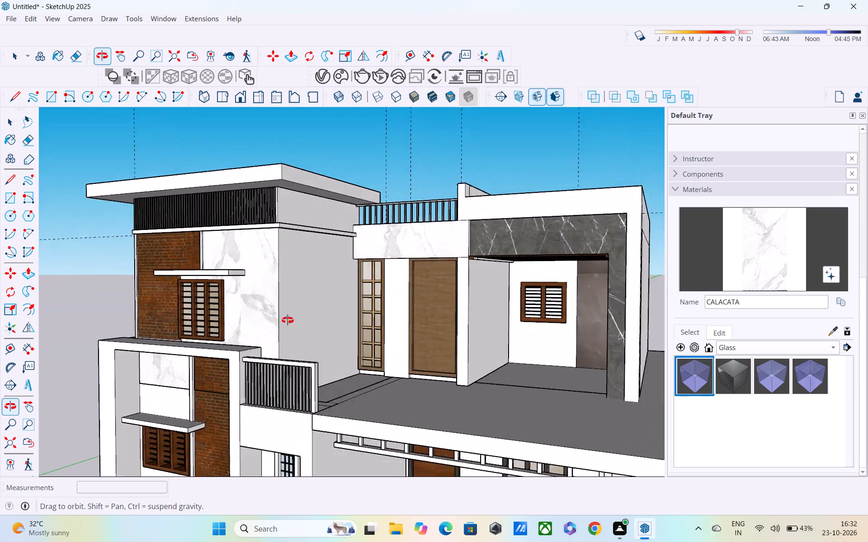
{"action": "middle_click_drag", "start_coordinate": [288, 320], "coordinate": [352, 314]}
{"action": "scroll", "coordinate": [349, 322], "scroll_direction": "down", "scroll_amount": 4}
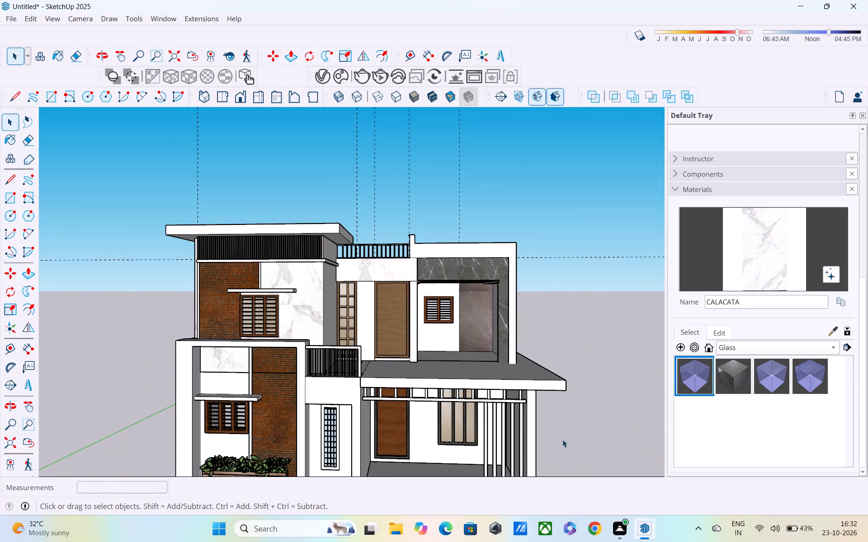
{"action": "scroll", "coordinate": [630, 278], "scroll_direction": "down", "scroll_amount": 2}
{"action": "middle_click_drag", "start_coordinate": [630, 278], "coordinate": [312, 278], "text": "shift"}
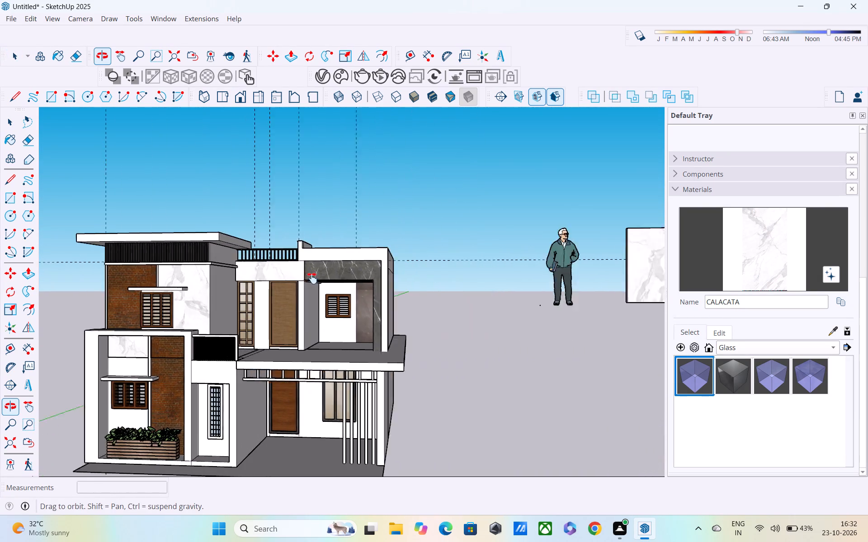
{"action": "middle_click_drag", "start_coordinate": [312, 278], "coordinate": [263, 284], "text": "shift"}
{"action": "middle_click_drag", "start_coordinate": [435, 286], "coordinate": [317, 286], "text": "shift"}
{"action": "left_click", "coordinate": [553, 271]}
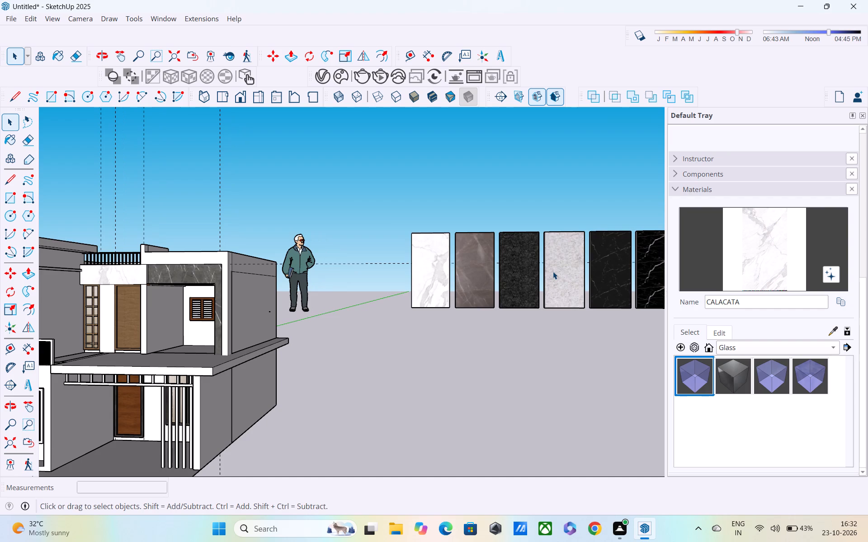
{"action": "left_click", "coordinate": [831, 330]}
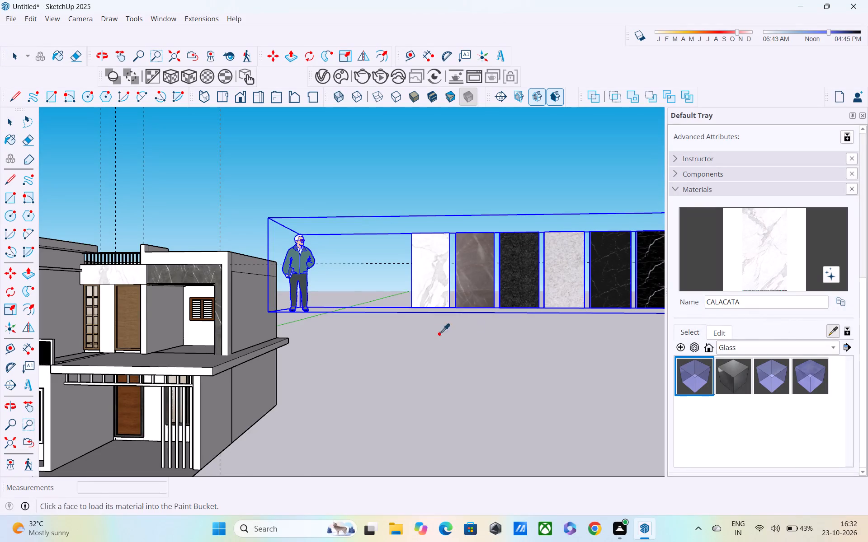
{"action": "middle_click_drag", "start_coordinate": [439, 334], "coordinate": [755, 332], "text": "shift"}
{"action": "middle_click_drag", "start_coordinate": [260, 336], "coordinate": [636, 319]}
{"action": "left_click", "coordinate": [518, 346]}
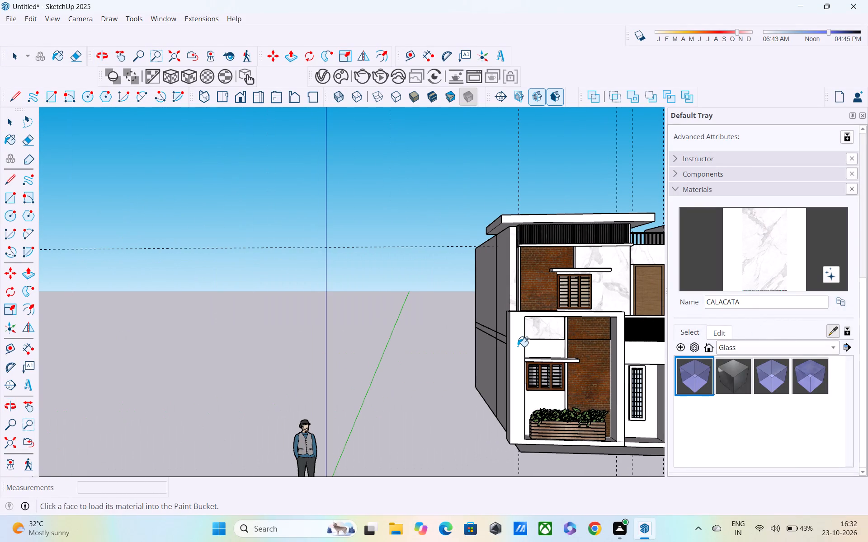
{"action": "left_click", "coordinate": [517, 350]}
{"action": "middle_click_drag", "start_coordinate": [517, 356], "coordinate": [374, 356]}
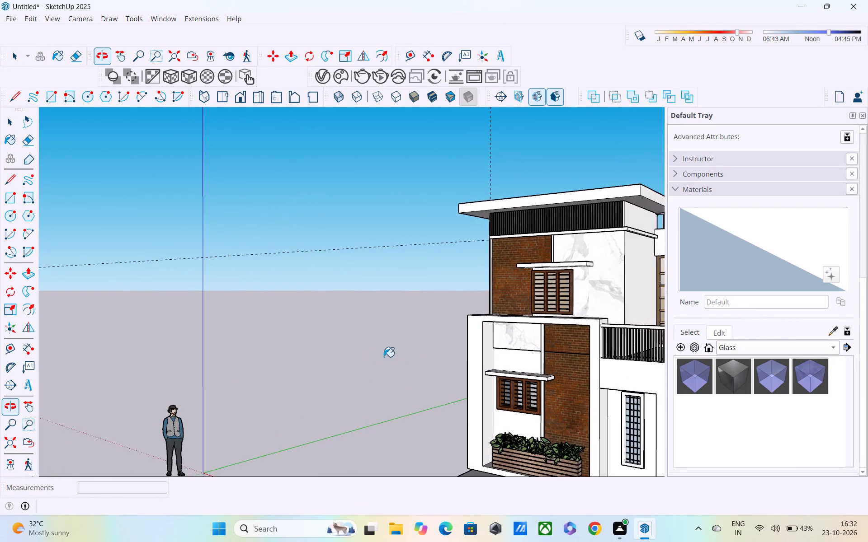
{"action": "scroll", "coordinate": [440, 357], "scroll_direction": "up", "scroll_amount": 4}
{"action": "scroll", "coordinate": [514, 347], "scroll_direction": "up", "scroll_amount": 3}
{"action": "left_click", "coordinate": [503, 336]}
Open the ground-floor front group and paint the projecting frame's front face with GRANITO SIENA sampled from the row of stone slabs.
{"action": "key", "text": "space"}
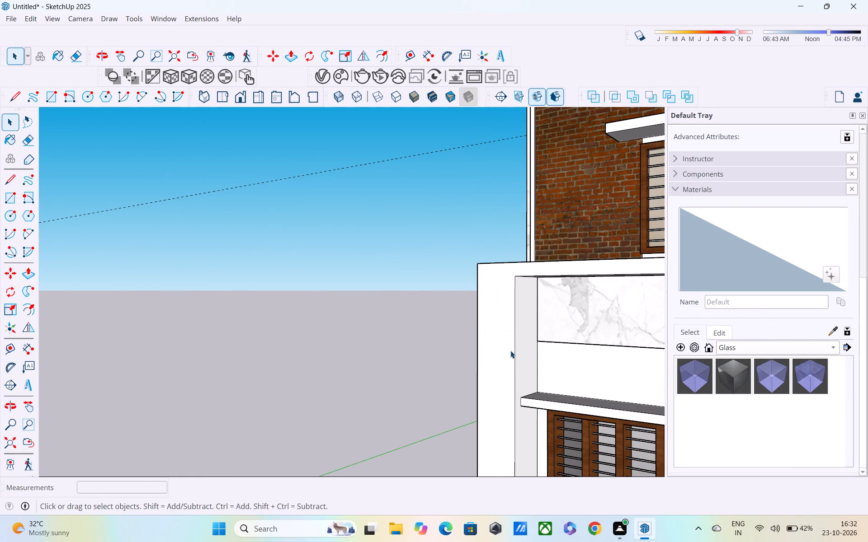
{"action": "double_click", "coordinate": [510, 350]}
{"action": "scroll", "coordinate": [763, 359], "scroll_direction": "up", "scroll_amount": 2}
{"action": "scroll", "coordinate": [741, 364], "scroll_direction": "down", "scroll_amount": 3}
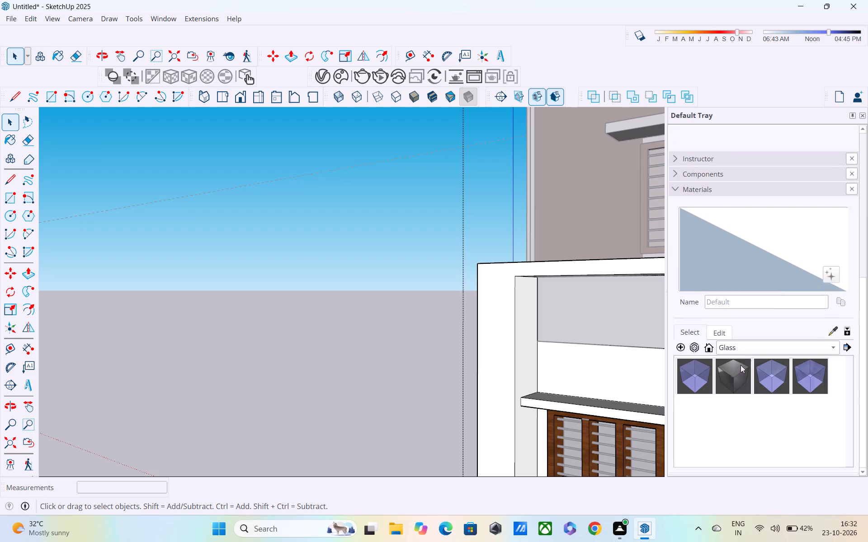
{"action": "left_click", "coordinate": [831, 330]}
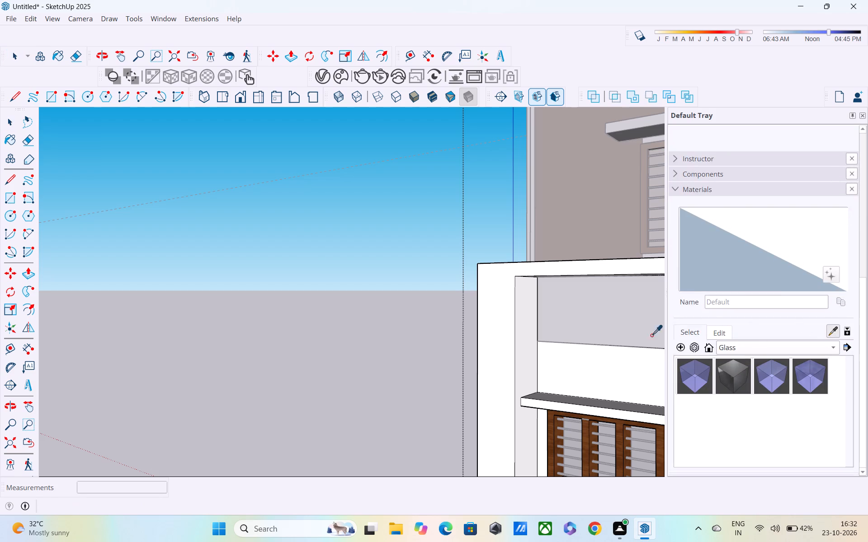
{"action": "middle_click_drag", "start_coordinate": [590, 336], "coordinate": [0, 258]}
{"action": "scroll", "coordinate": [11, 258], "scroll_direction": "down", "scroll_amount": 7}
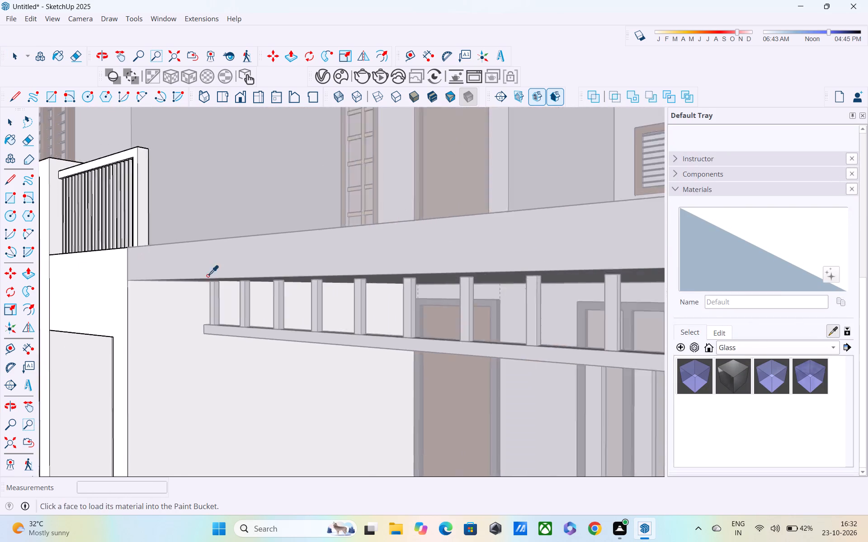
{"action": "scroll", "coordinate": [208, 276], "scroll_direction": "down", "scroll_amount": 14}
{"action": "middle_click_drag", "start_coordinate": [425, 304], "coordinate": [161, 252], "text": "shift"}
{"action": "scroll", "coordinate": [240, 253], "scroll_direction": "down", "scroll_amount": 4}
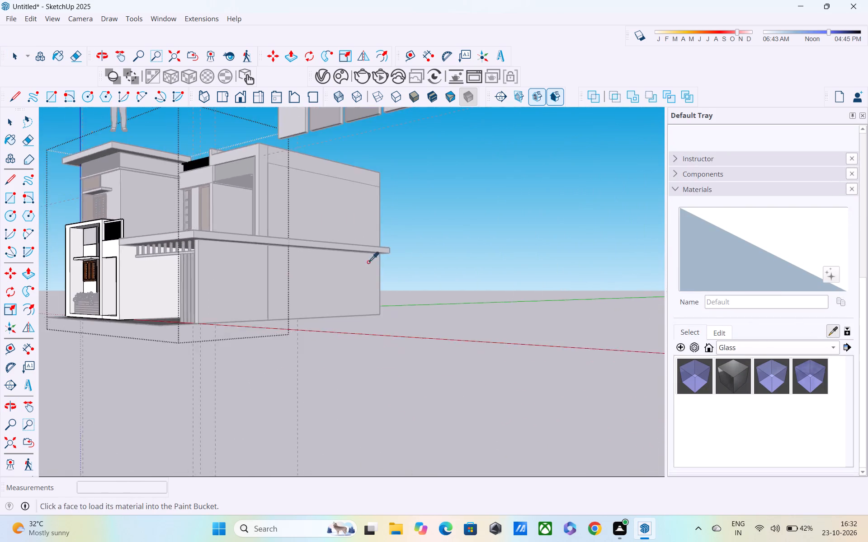
{"action": "scroll", "coordinate": [368, 262], "scroll_direction": "down", "scroll_amount": 4}
{"action": "scroll", "coordinate": [414, 262], "scroll_direction": "down", "scroll_amount": 1}
{"action": "middle_click_drag", "start_coordinate": [414, 262], "coordinate": [500, 345], "text": "shift"}
{"action": "scroll", "coordinate": [528, 307], "scroll_direction": "up", "scroll_amount": 4}
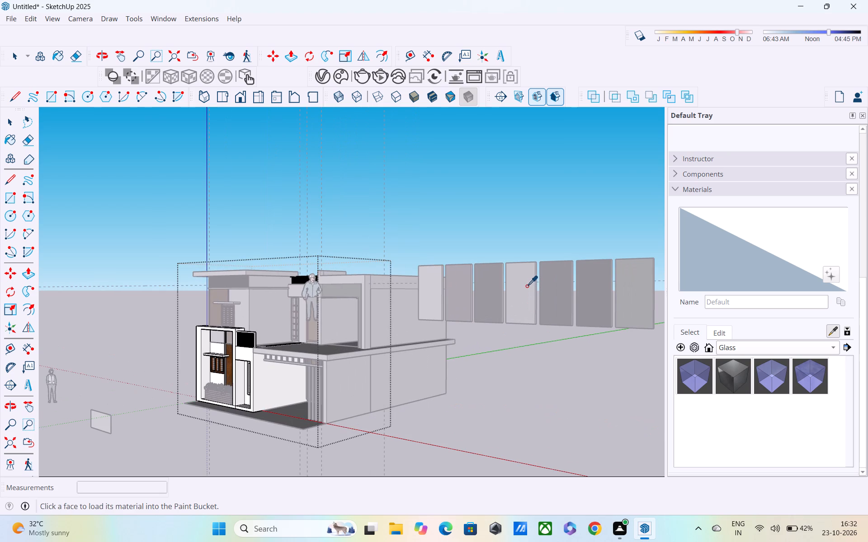
{"action": "left_click", "coordinate": [526, 285]}
{"action": "middle_click_drag", "start_coordinate": [429, 312], "coordinate": [561, 314], "text": "shift"}
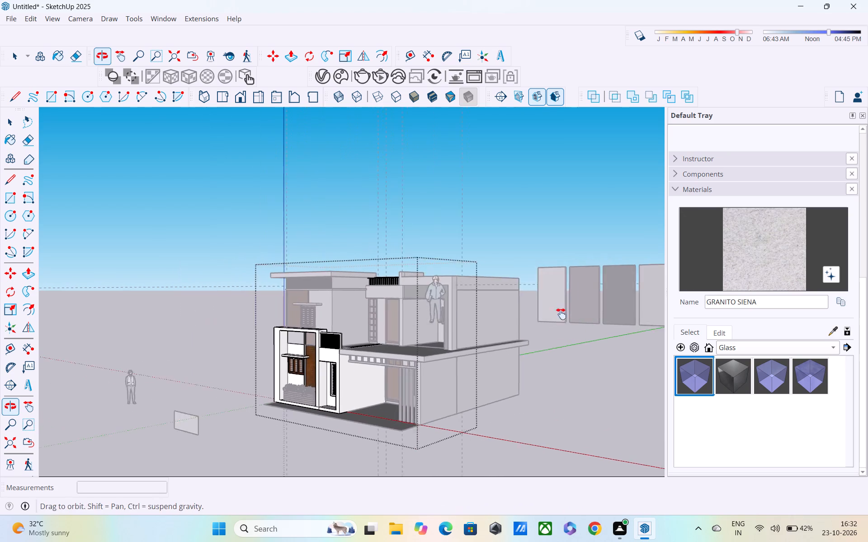
{"action": "middle_click_drag", "start_coordinate": [561, 314], "coordinate": [668, 308], "text": "shift"}
{"action": "scroll", "coordinate": [381, 364], "scroll_direction": "up", "scroll_amount": 3}
{"action": "left_click", "coordinate": [342, 329]}
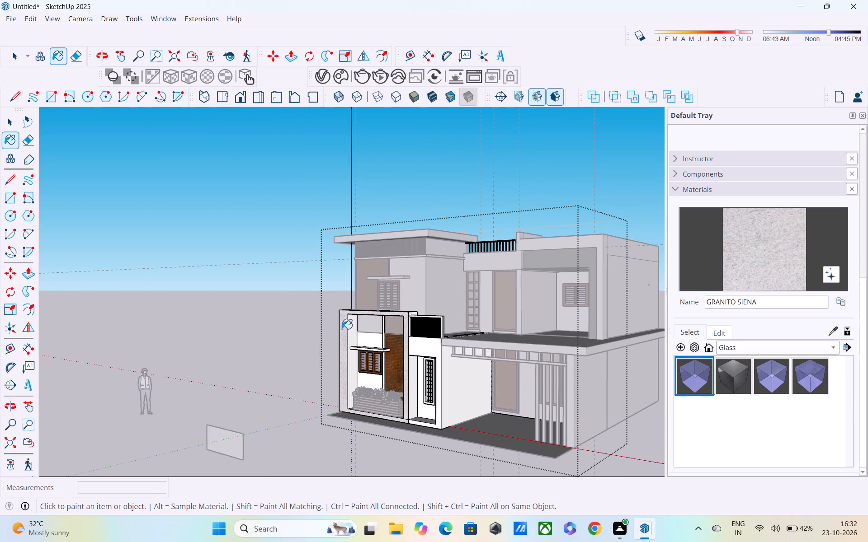
Paint the frame's inner side reveal and the wall panel above the lower window with GRANITO SIENA, and leave the group.
{"action": "middle_click_drag", "start_coordinate": [357, 338], "coordinate": [411, 349]}
{"action": "scroll", "coordinate": [350, 320], "scroll_direction": "up", "scroll_amount": 7}
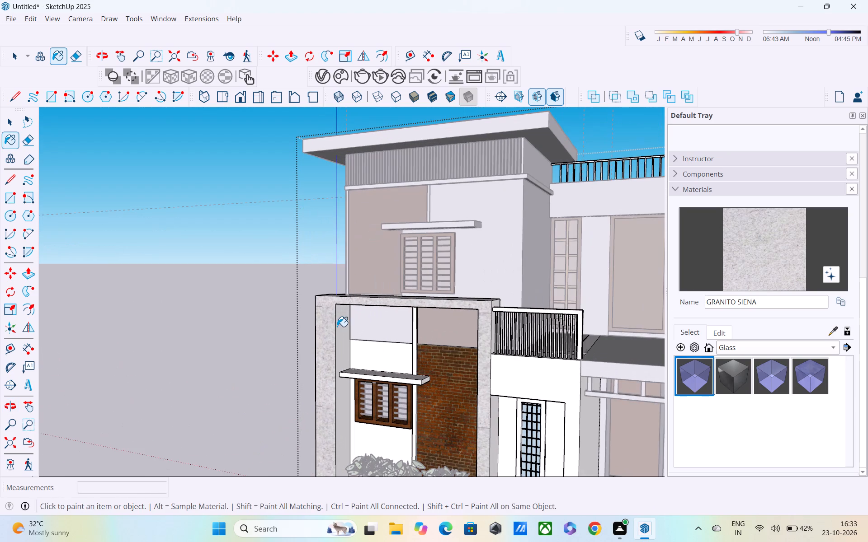
{"action": "left_click", "coordinate": [342, 332]}
{"action": "left_click", "coordinate": [373, 348]}
{"action": "left_click", "coordinate": [382, 332]}
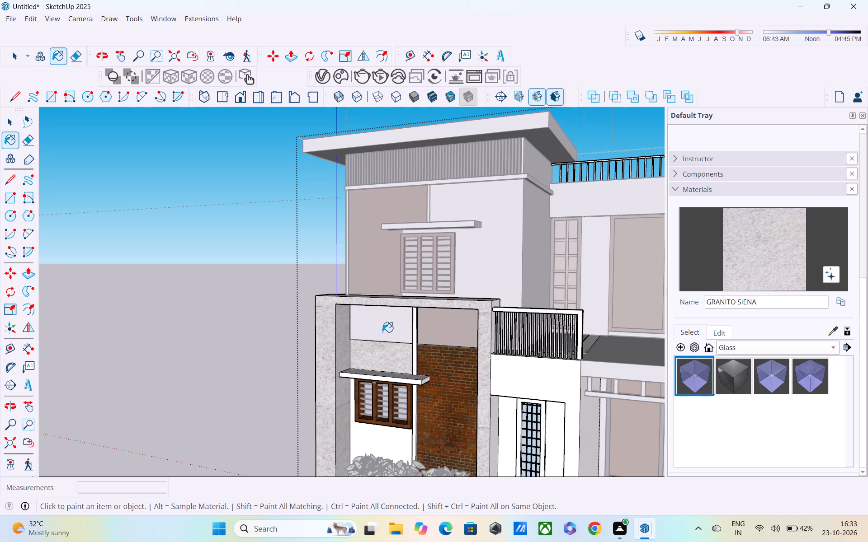
{"action": "left_click", "coordinate": [385, 325]}
{"action": "scroll", "coordinate": [351, 353], "scroll_direction": "down", "scroll_amount": 4}
{"action": "key", "text": "space"}
{"action": "left_click", "coordinate": [242, 304]}
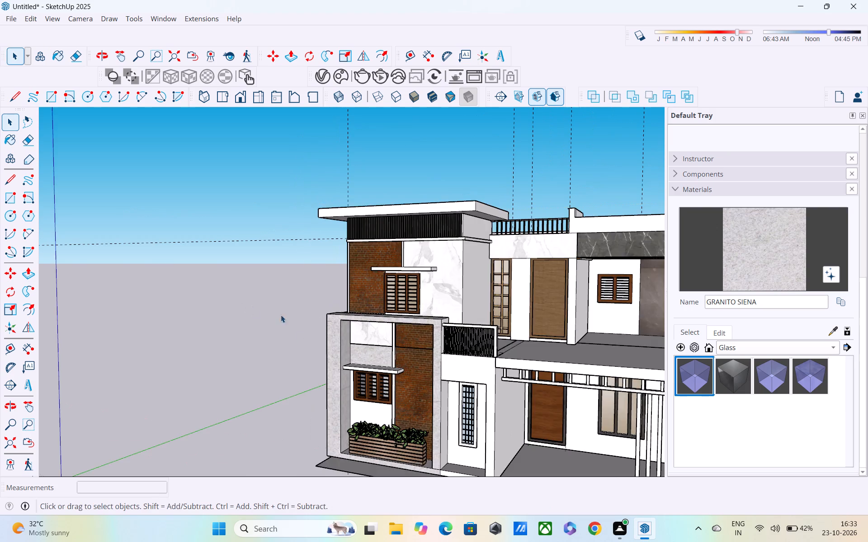
Reopen the ground-floor group, sample CALACATA, repaint the frame's front face and the panel above the lower window with it, and leave the group.
{"action": "middle_click_drag", "start_coordinate": [373, 363], "coordinate": [449, 350]}
{"action": "scroll", "coordinate": [458, 339], "scroll_direction": "down", "scroll_amount": 5}
{"action": "middle_click_drag", "start_coordinate": [458, 352], "coordinate": [438, 311]}
{"action": "scroll", "coordinate": [416, 341], "scroll_direction": "up", "scroll_amount": 4}
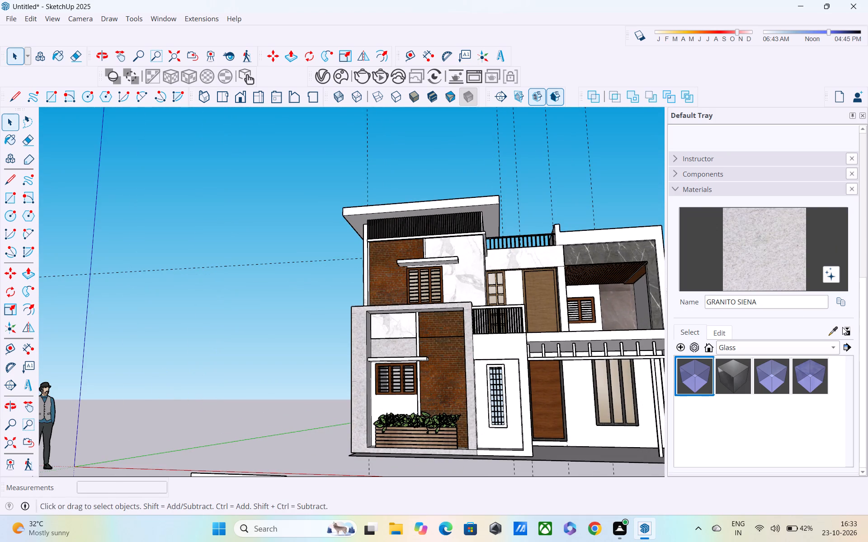
{"action": "double_click", "coordinate": [361, 343]}
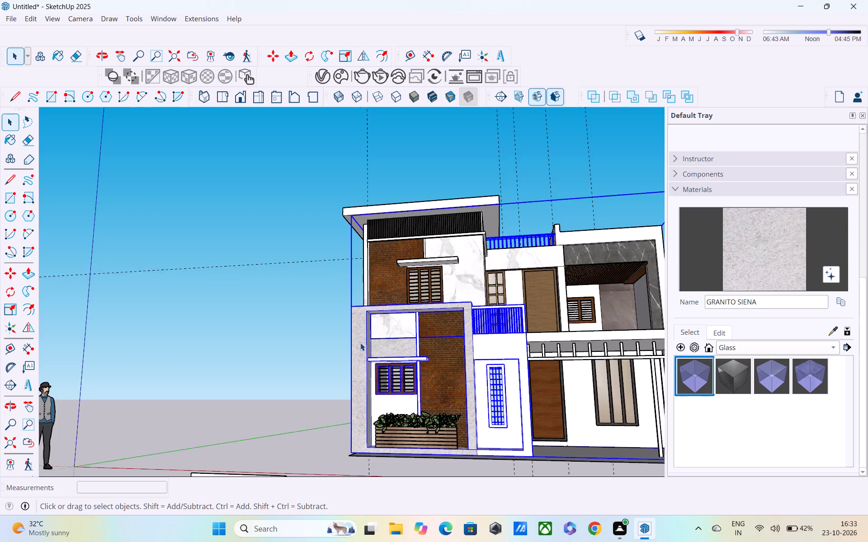
{"action": "left_click", "coordinate": [832, 336]}
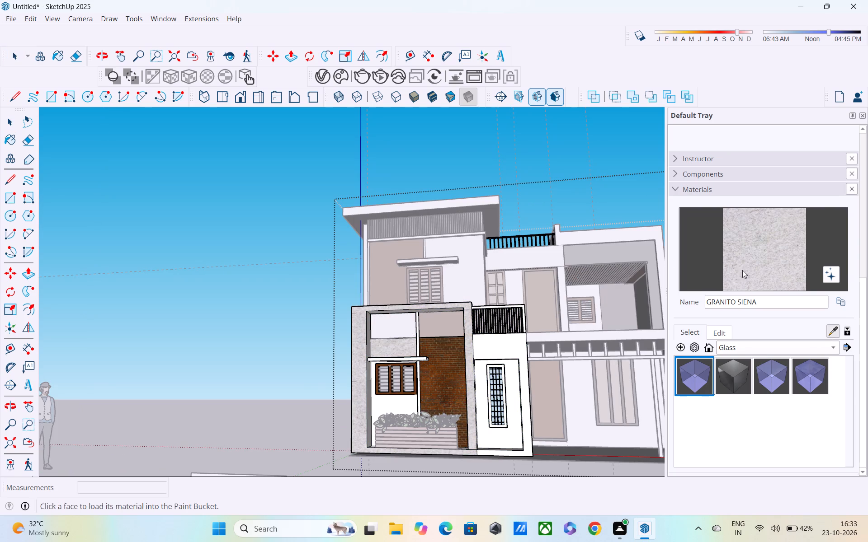
{"action": "scroll", "coordinate": [646, 323], "scroll_direction": "up", "scroll_amount": 3}
{"action": "left_click", "coordinate": [388, 256]}
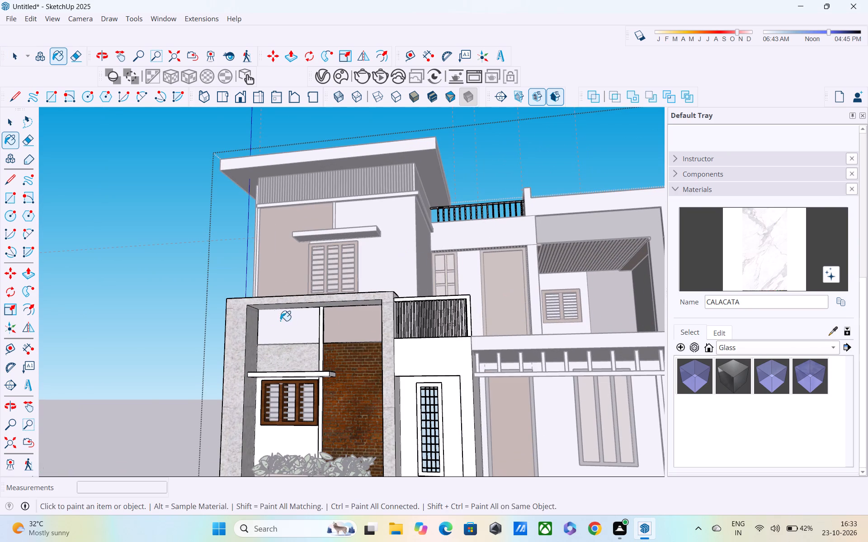
{"action": "left_click", "coordinate": [236, 318]}
{"action": "left_click", "coordinate": [277, 362]}
{"action": "scroll", "coordinate": [391, 364], "scroll_direction": "down", "scroll_amount": 3}
{"action": "left_click", "coordinate": [370, 335]}
{"action": "scroll", "coordinate": [373, 349], "scroll_direction": "down", "scroll_amount": 2}
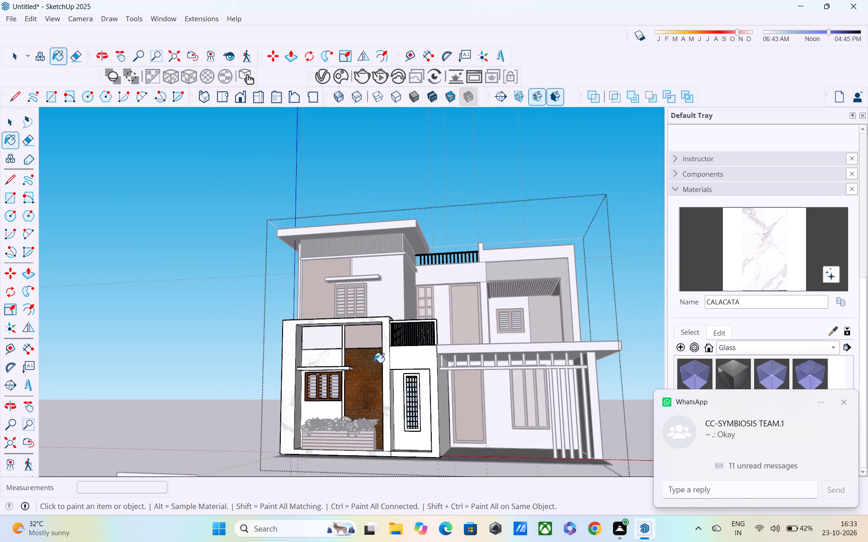
{"action": "scroll", "coordinate": [374, 363], "scroll_direction": "down", "scroll_amount": 1}
{"action": "key", "text": "space"}
{"action": "left_click", "coordinate": [209, 317]}
Paint the whole ground-floor front group with CALACATA to cover its remaining unpainted walls, including the wall beneath the balcony railing.
{"action": "middle_click_drag", "start_coordinate": [427, 419], "coordinate": [484, 449]}
{"action": "scroll", "coordinate": [453, 402], "scroll_direction": "down", "scroll_amount": 4}
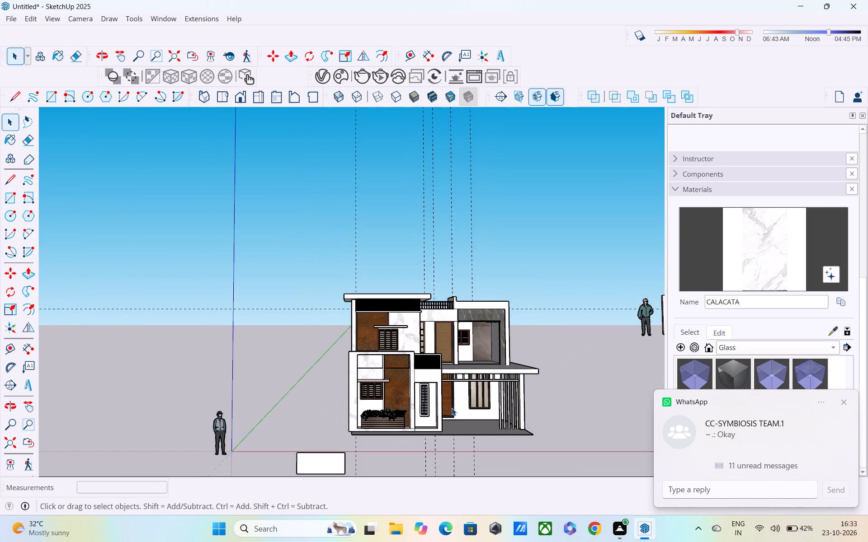
{"action": "middle_click_drag", "start_coordinate": [450, 418], "coordinate": [373, 451]}
{"action": "key", "text": "space"}
{"action": "left_click", "coordinate": [242, 348]}
{"action": "middle_click_drag", "start_coordinate": [467, 421], "coordinate": [466, 390]}
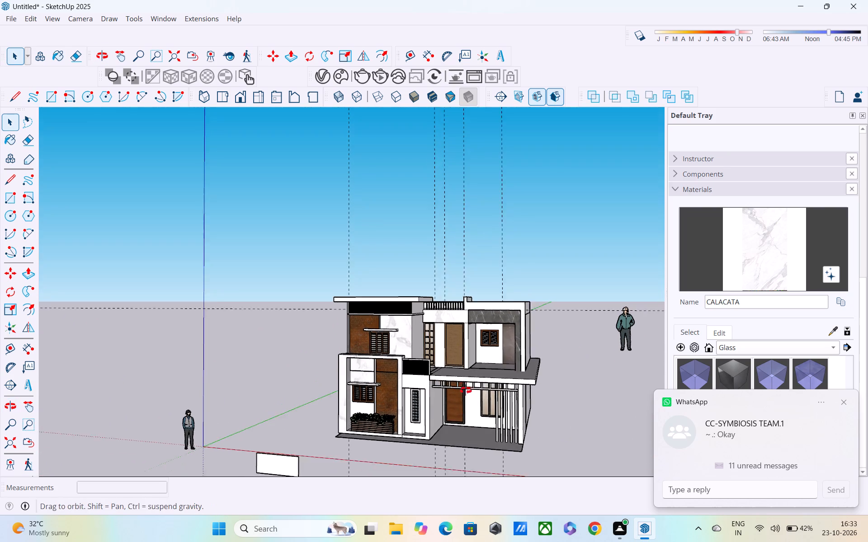
{"action": "middle_click_drag", "start_coordinate": [466, 390], "coordinate": [457, 367]}
{"action": "scroll", "coordinate": [447, 378], "scroll_direction": "up", "scroll_amount": 9}
{"action": "middle_click_drag", "start_coordinate": [412, 386], "coordinate": [355, 331]}
{"action": "left_click", "coordinate": [790, 263]}
{"action": "left_click", "coordinate": [351, 323]}
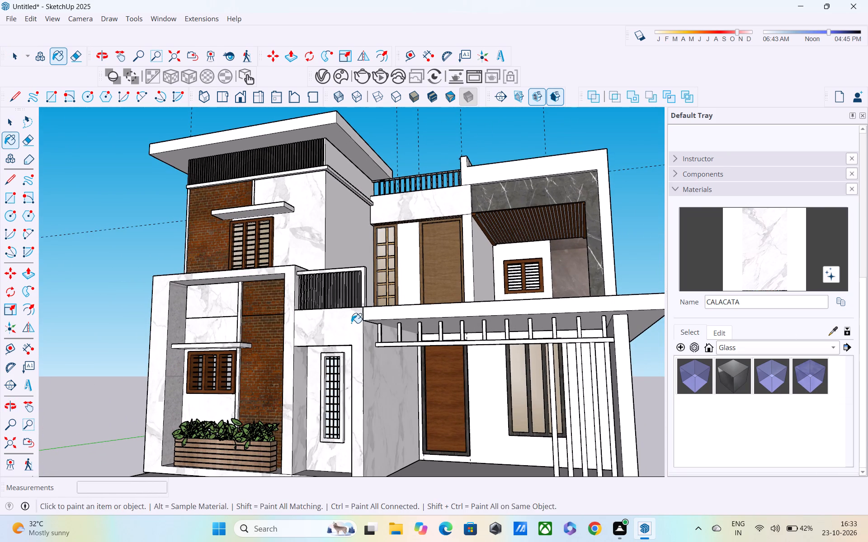
{"action": "middle_click_drag", "start_coordinate": [392, 395], "coordinate": [491, 417]}
{"action": "scroll", "coordinate": [493, 416], "scroll_direction": "down", "scroll_amount": 4}
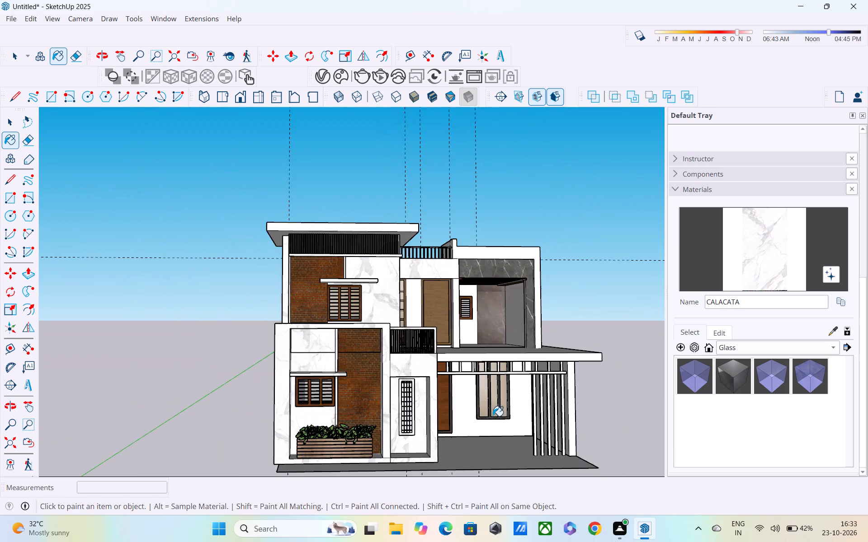
{"action": "key", "text": "space"}
{"action": "left_click", "coordinate": [618, 275]}
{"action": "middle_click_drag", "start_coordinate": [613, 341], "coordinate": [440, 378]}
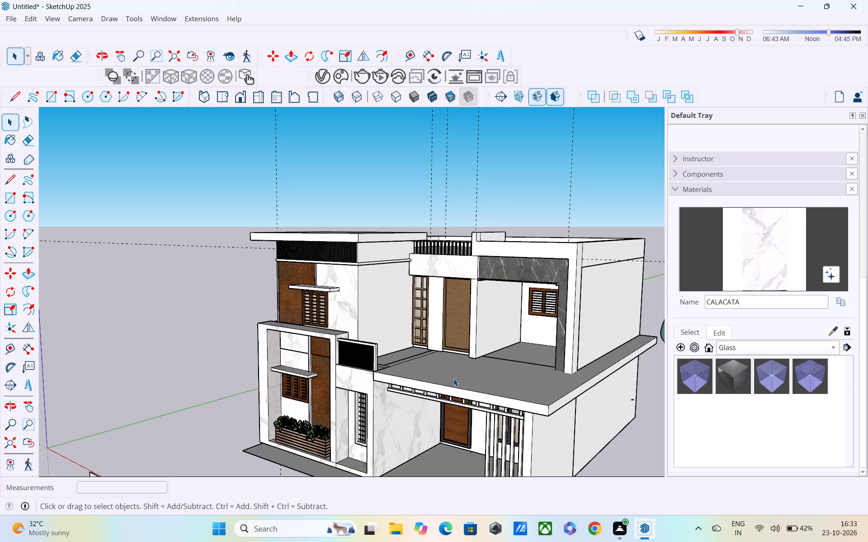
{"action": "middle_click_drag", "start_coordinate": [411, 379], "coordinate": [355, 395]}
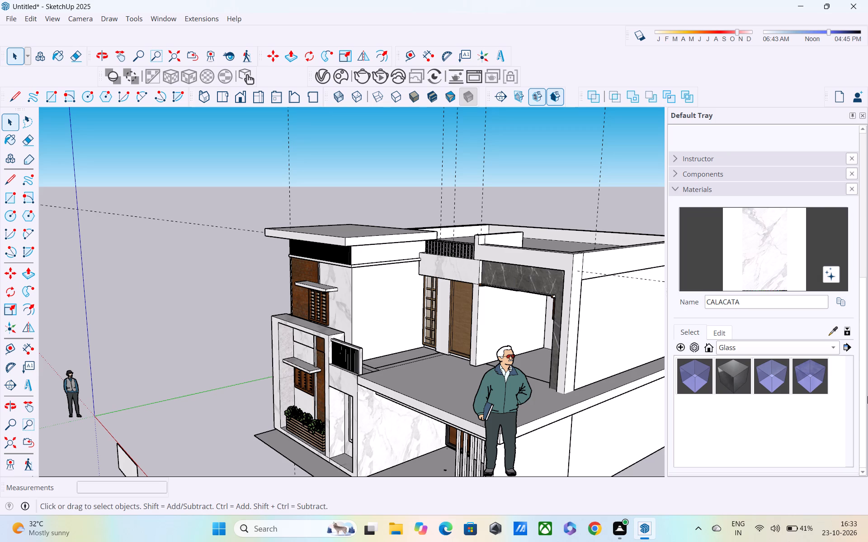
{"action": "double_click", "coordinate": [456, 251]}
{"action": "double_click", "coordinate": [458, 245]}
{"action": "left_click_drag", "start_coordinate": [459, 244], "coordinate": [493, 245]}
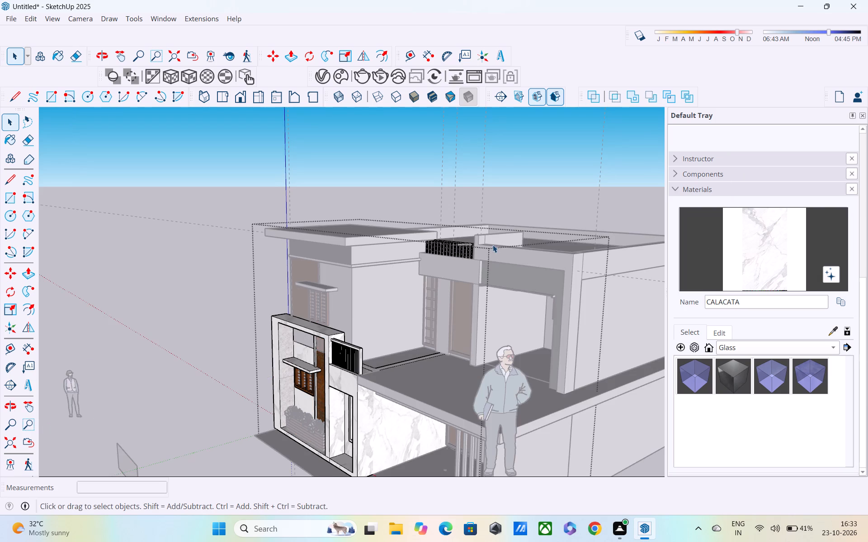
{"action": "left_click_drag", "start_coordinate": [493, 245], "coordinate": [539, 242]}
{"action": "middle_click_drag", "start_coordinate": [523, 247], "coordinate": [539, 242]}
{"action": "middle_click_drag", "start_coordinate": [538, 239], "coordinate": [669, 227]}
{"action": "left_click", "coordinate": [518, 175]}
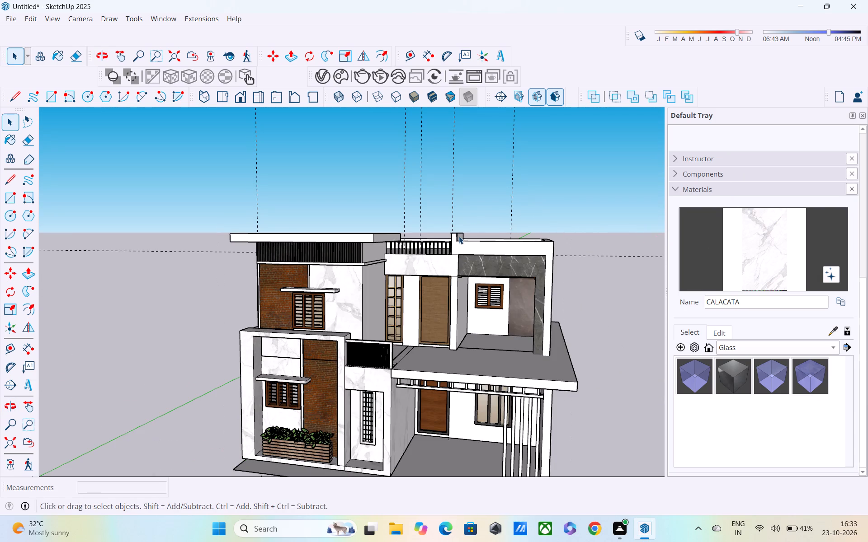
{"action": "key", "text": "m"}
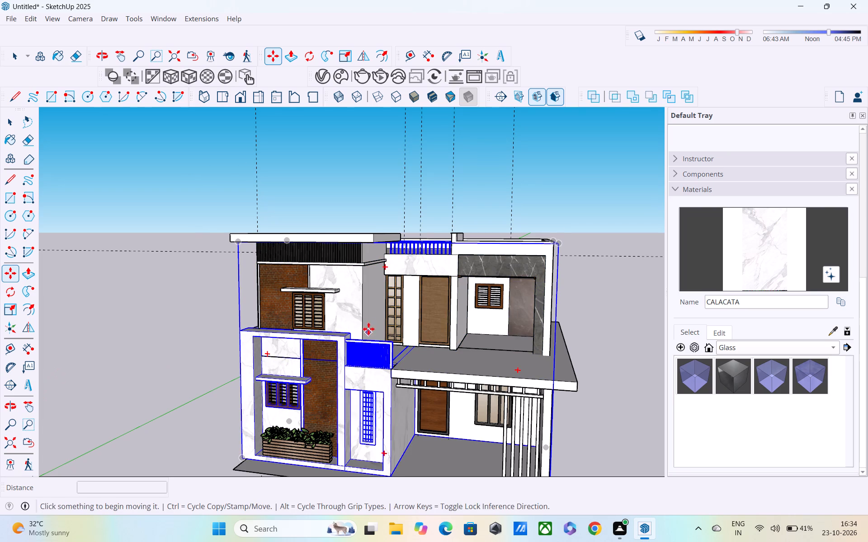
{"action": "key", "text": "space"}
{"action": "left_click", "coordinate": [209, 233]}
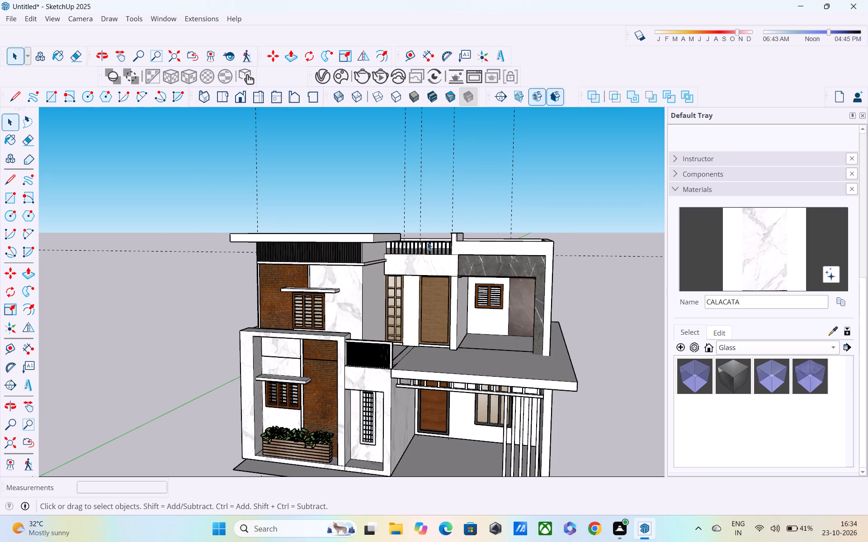
Open the house group and copy the rooftop railing down to the balcony slab's front outer corner, about 19' 11" away.
{"action": "scroll", "coordinate": [427, 242], "scroll_direction": "up", "scroll_amount": 2}
{"action": "left_click", "coordinate": [427, 242]}
{"action": "double_click", "coordinate": [432, 247]}
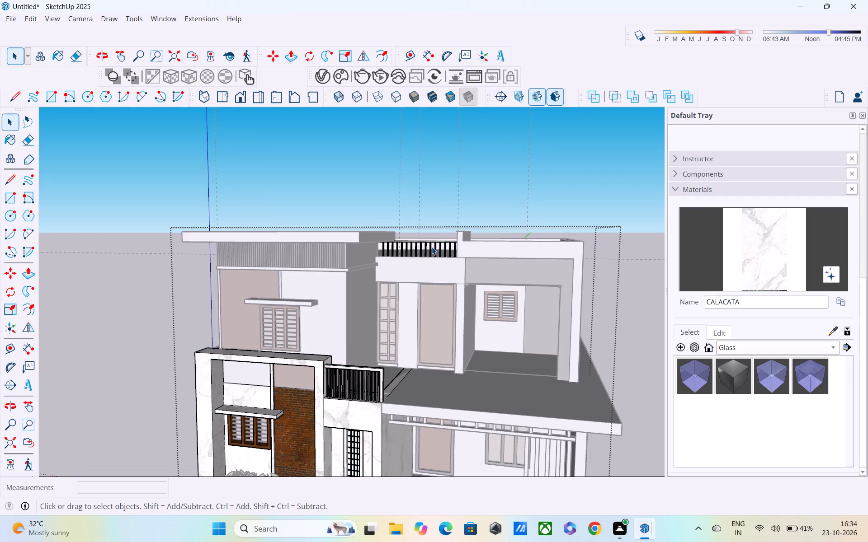
{"action": "key", "text": "m"}
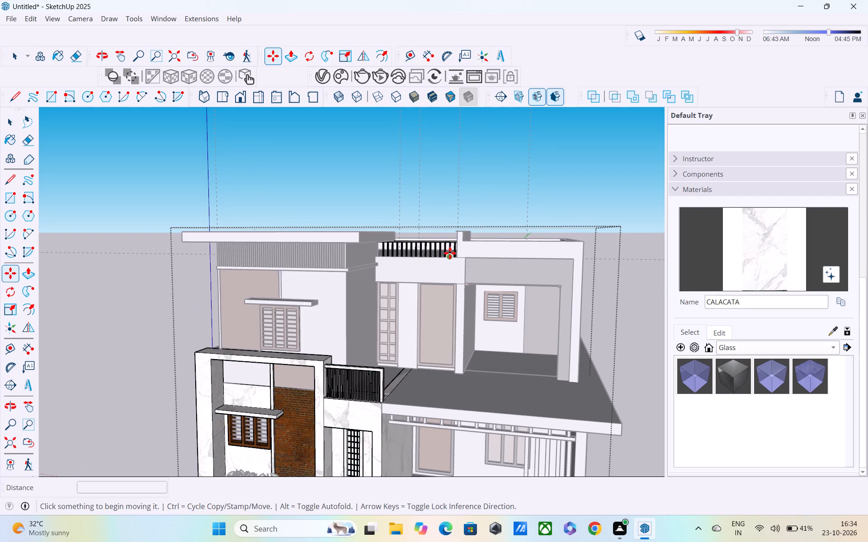
{"action": "left_click", "coordinate": [450, 253]}
{"action": "key", "text": "Escape"}
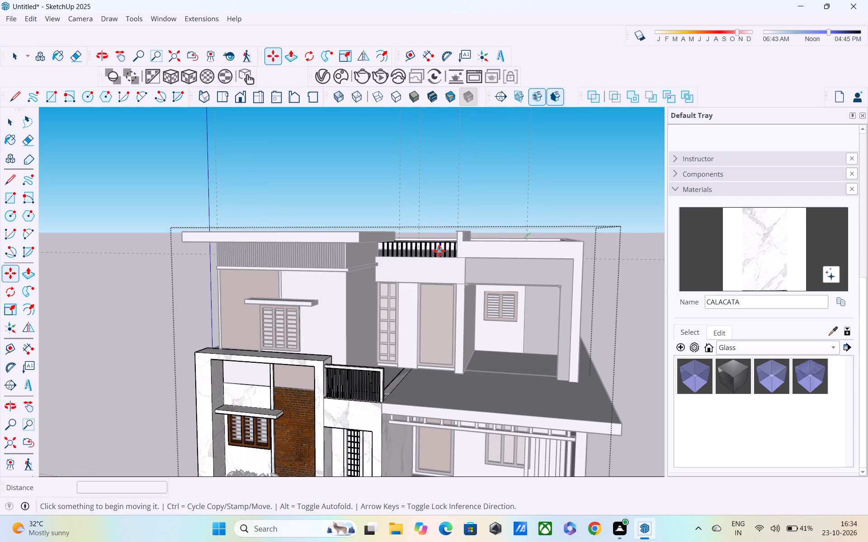
{"action": "key", "text": "space"}
{"action": "triple_click", "coordinate": [439, 243]}
{"action": "key", "text": "m"}
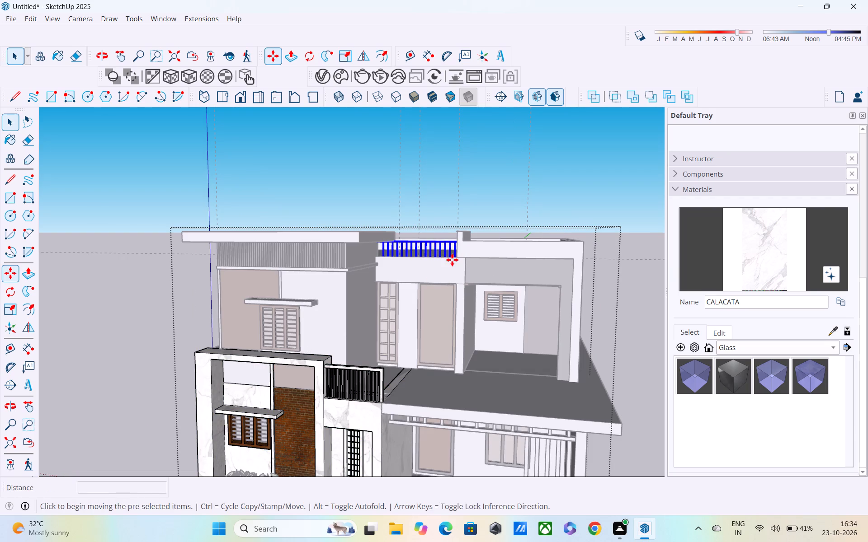
{"action": "left_click", "coordinate": [452, 255]}
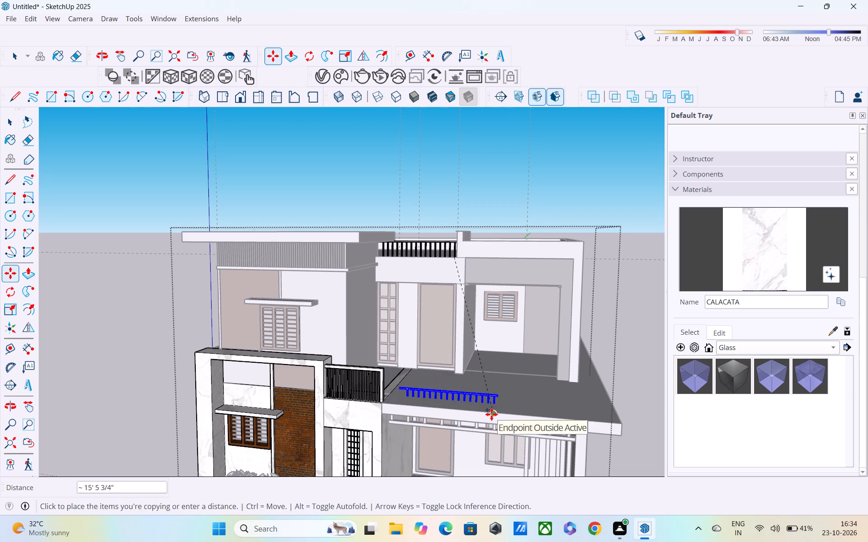
{"action": "middle_click_drag", "start_coordinate": [472, 413], "coordinate": [289, 377]}
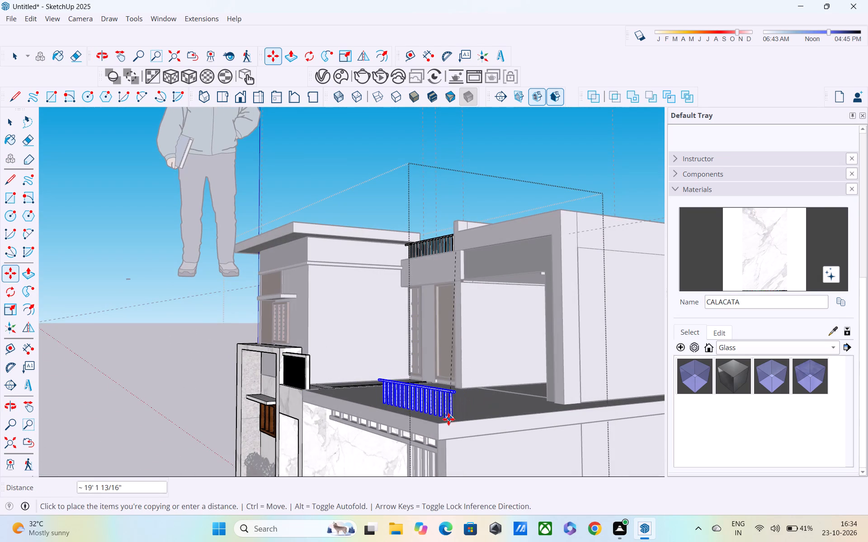
{"action": "scroll", "coordinate": [446, 420], "scroll_direction": "up", "scroll_amount": 6}
{"action": "middle_click_drag", "start_coordinate": [445, 420], "coordinate": [407, 466]}
{"action": "scroll", "coordinate": [406, 461], "scroll_direction": "up", "scroll_amount": 1}
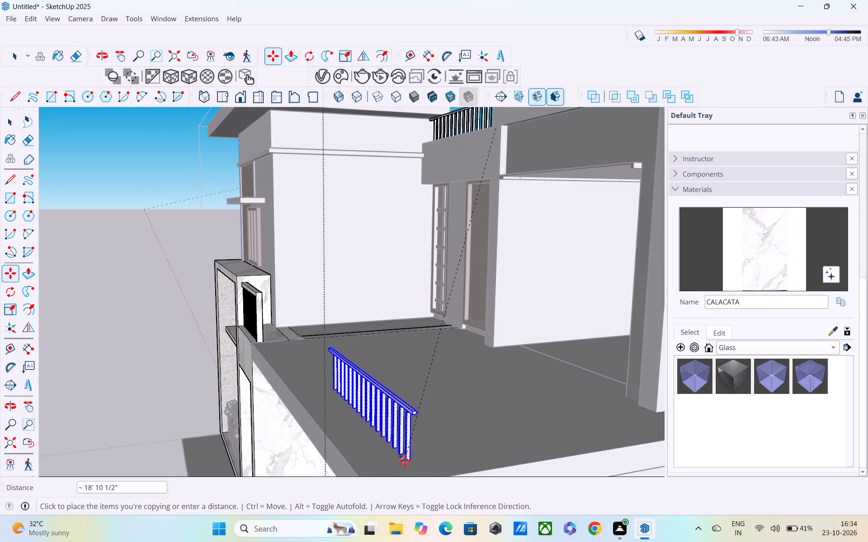
{"action": "middle_click_drag", "start_coordinate": [405, 461], "coordinate": [395, 386], "text": "shift"}
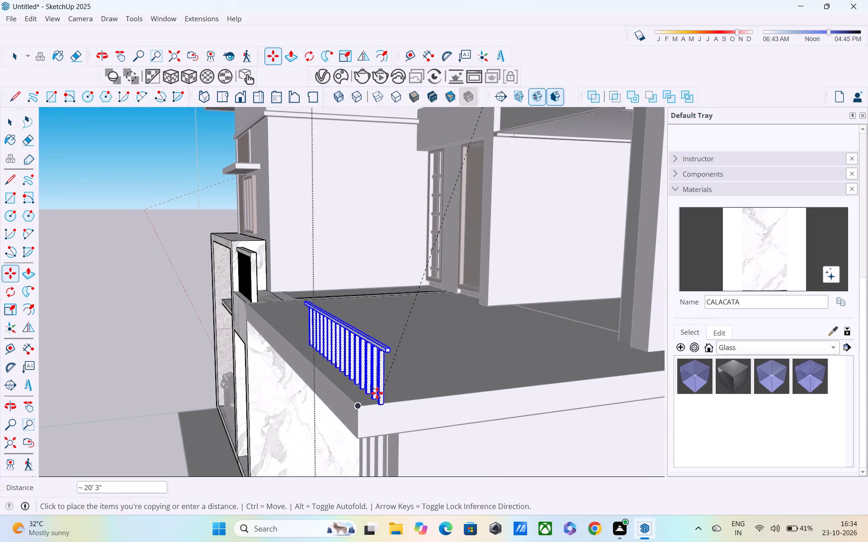
{"action": "middle_click_drag", "start_coordinate": [372, 396], "coordinate": [474, 413]}
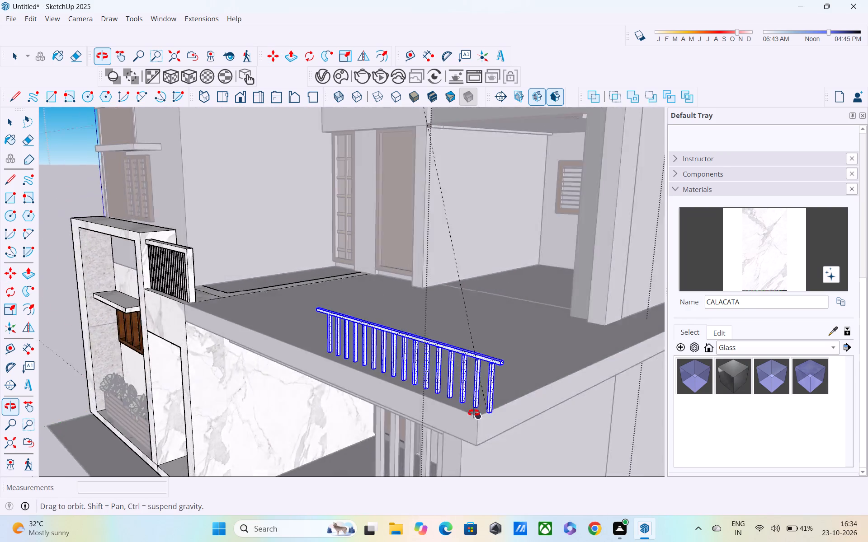
{"action": "middle_click_drag", "start_coordinate": [474, 413], "coordinate": [551, 411]}
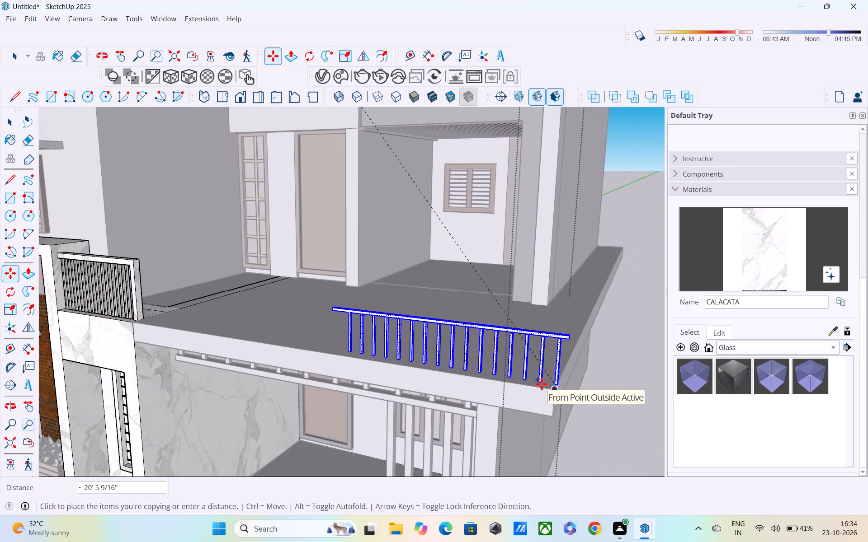
{"action": "scroll", "coordinate": [542, 383], "scroll_direction": "up", "scroll_amount": 7}
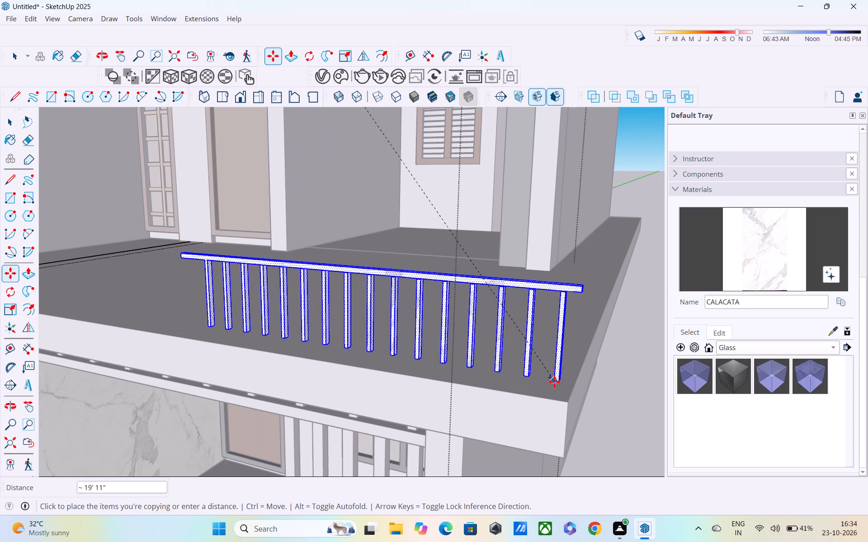
{"action": "left_click", "coordinate": [554, 382]}
Scale the copied railing lengthwise by about 2.16 so it spans the balcony's front edge up to the slatted screen.
{"action": "middle_click_drag", "start_coordinate": [554, 391], "coordinate": [538, 402]}
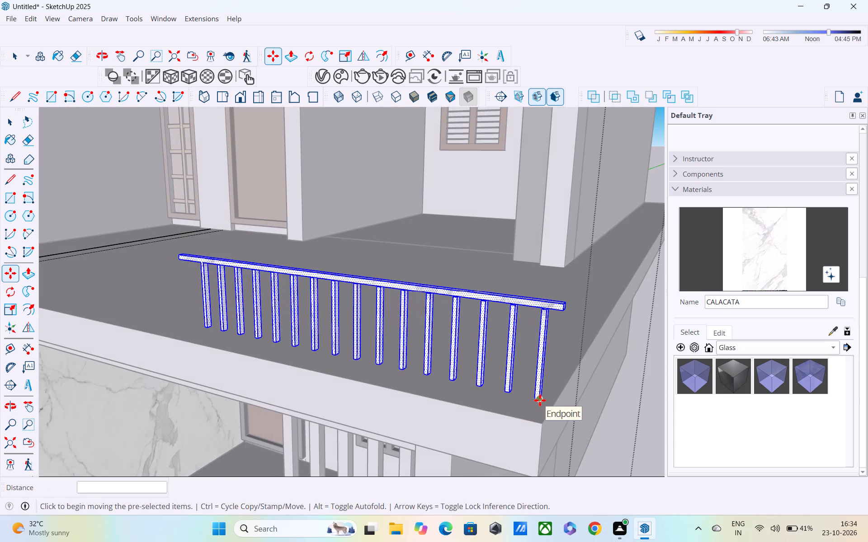
{"action": "key", "text": "s"}
{"action": "middle_click_drag", "start_coordinate": [481, 360], "coordinate": [762, 363]}
{"action": "middle_click_drag", "start_coordinate": [440, 307], "coordinate": [517, 315]}
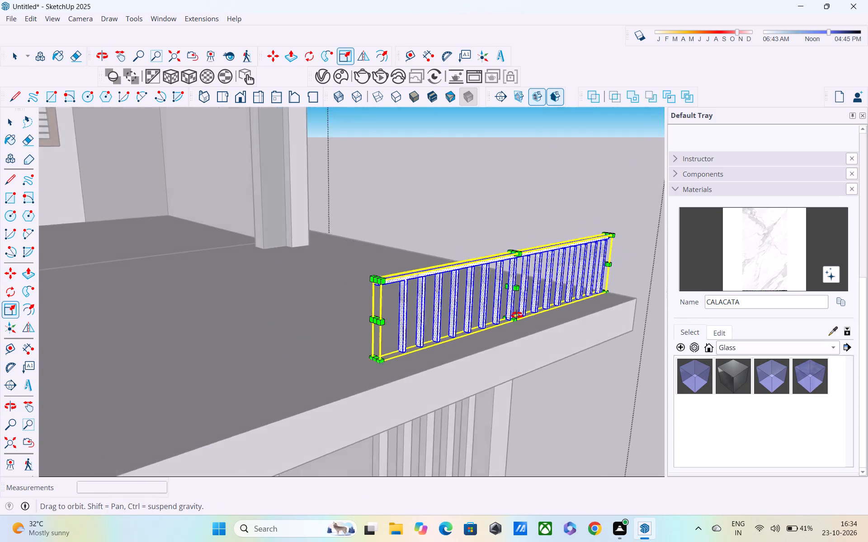
{"action": "middle_click_drag", "start_coordinate": [517, 315], "coordinate": [616, 315]}
{"action": "scroll", "coordinate": [490, 312], "scroll_direction": "up", "scroll_amount": 4}
{"action": "left_click", "coordinate": [449, 303]}
{"action": "scroll", "coordinate": [432, 349], "scroll_direction": "down", "scroll_amount": 7}
{"action": "middle_click_drag", "start_coordinate": [444, 347], "coordinate": [458, 243], "text": "shift"}
{"action": "scroll", "coordinate": [459, 249], "scroll_direction": "down", "scroll_amount": 4}
{"action": "middle_click_drag", "start_coordinate": [457, 288], "coordinate": [416, 287]}
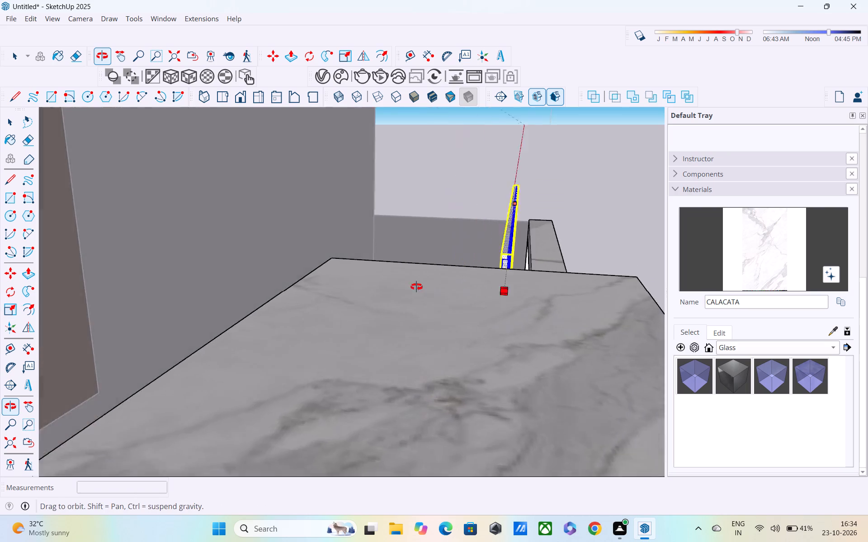
{"action": "middle_click_drag", "start_coordinate": [416, 287], "coordinate": [249, 280]}
{"action": "scroll", "coordinate": [249, 280], "scroll_direction": "up", "scroll_amount": 1}
{"action": "scroll", "coordinate": [284, 281], "scroll_direction": "down", "scroll_amount": 4}
{"action": "middle_click_drag", "start_coordinate": [436, 294], "coordinate": [54, 286], "text": "shift"}
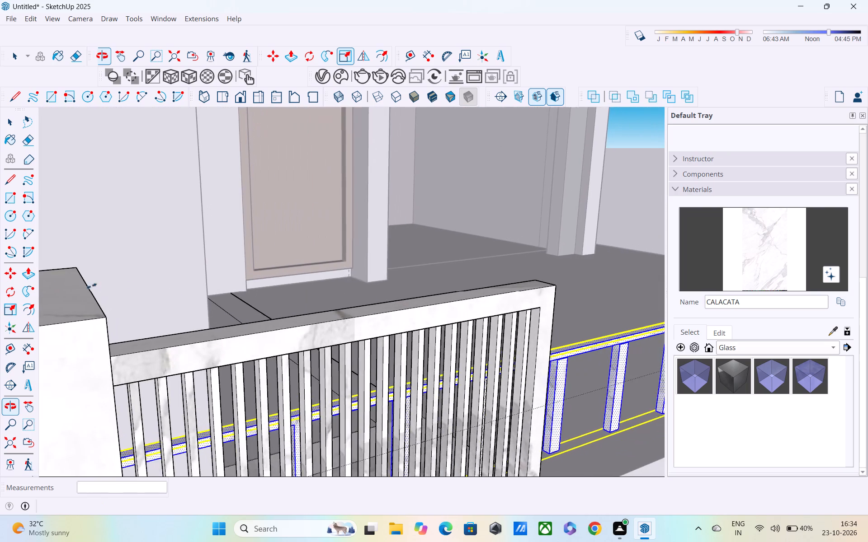
{"action": "scroll", "coordinate": [149, 289], "scroll_direction": "down", "scroll_amount": 3}
{"action": "middle_click_drag", "start_coordinate": [238, 302], "coordinate": [61, 300]}
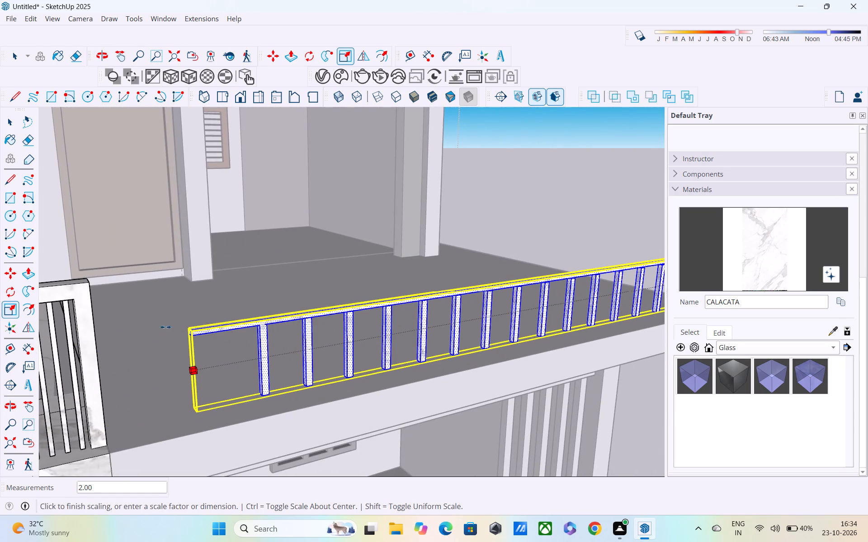
{"action": "scroll", "coordinate": [176, 341], "scroll_direction": "down", "scroll_amount": 3}
{"action": "middle_click_drag", "start_coordinate": [177, 339], "coordinate": [79, 320], "text": "shift"}
{"action": "scroll", "coordinate": [109, 318], "scroll_direction": "down", "scroll_amount": 1}
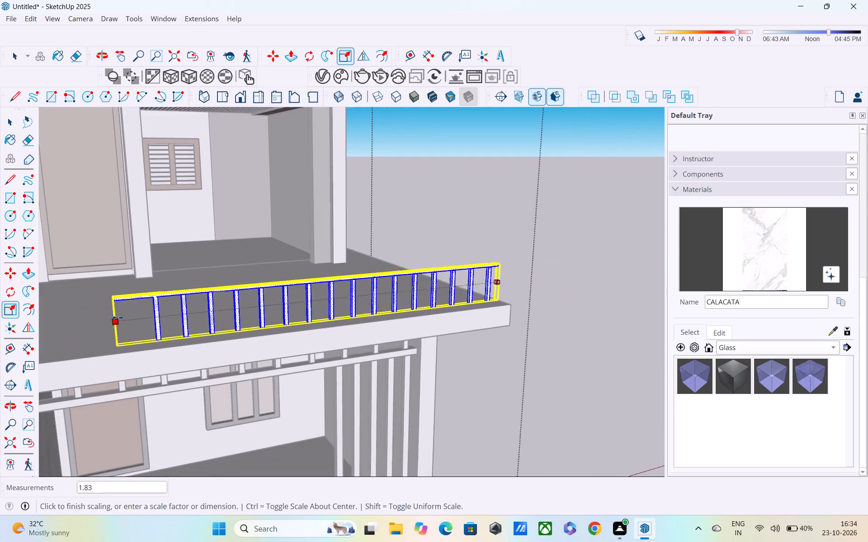
{"action": "middle_click_drag", "start_coordinate": [118, 318], "coordinate": [331, 313]}
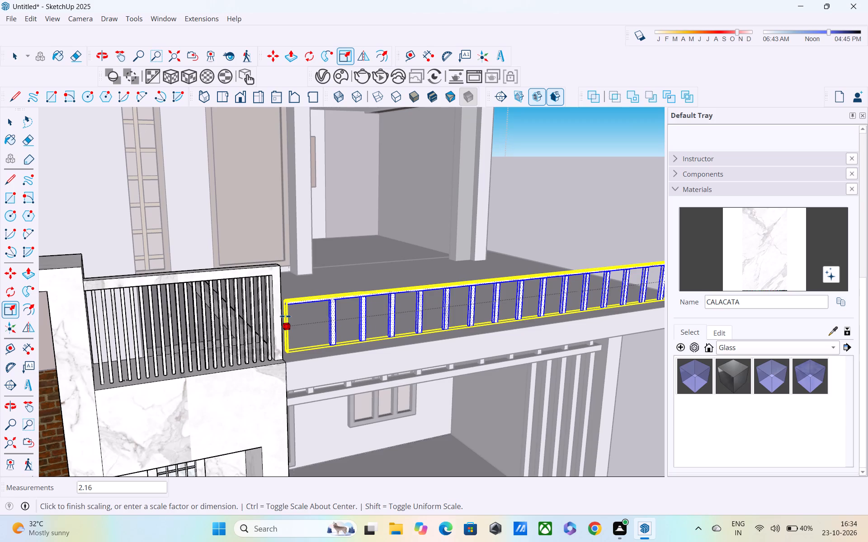
{"action": "left_click", "coordinate": [285, 320]}
{"action": "middle_click_drag", "start_coordinate": [427, 322], "coordinate": [288, 311]}
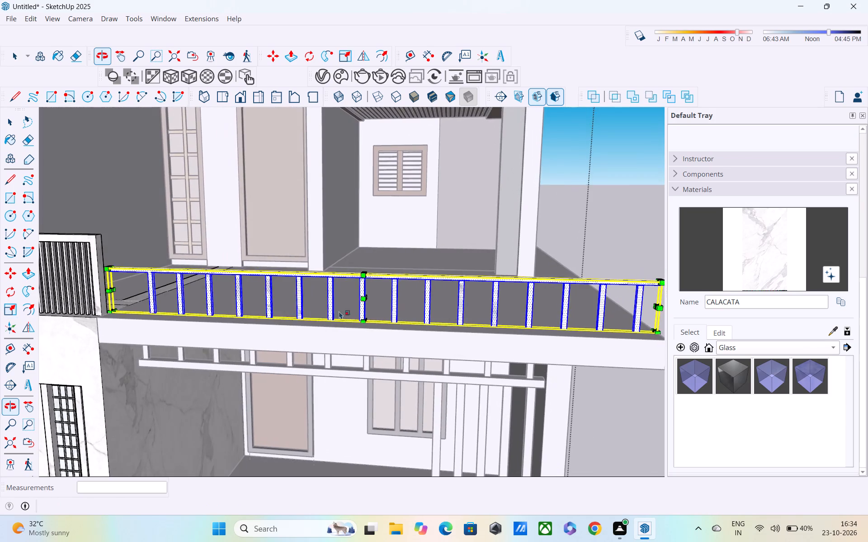
Select the whole balcony railing and scale it vertically to make it taller from its base.
{"action": "key", "text": "space"}
{"action": "middle_click_drag", "start_coordinate": [582, 255], "coordinate": [508, 278]}
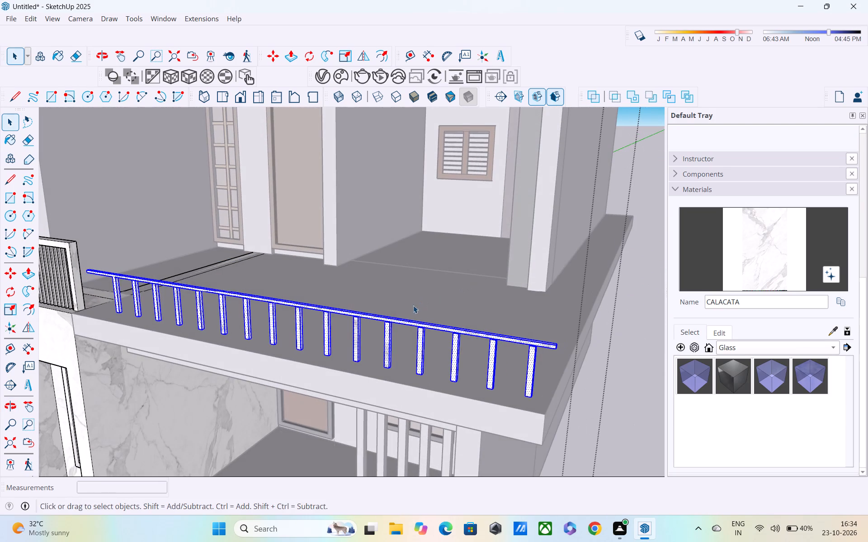
{"action": "middle_click_drag", "start_coordinate": [362, 337], "coordinate": [545, 401]}
{"action": "scroll", "coordinate": [302, 401], "scroll_direction": "up", "scroll_amount": 3}
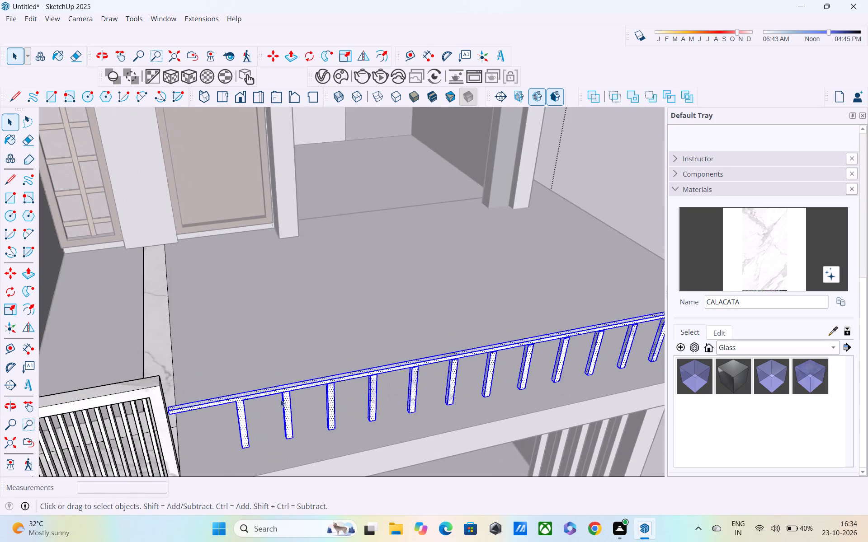
{"action": "middle_click_drag", "start_coordinate": [259, 396], "coordinate": [223, 341]}
{"action": "scroll", "coordinate": [258, 356], "scroll_direction": "down", "scroll_amount": 1}
{"action": "left_click", "coordinate": [299, 333]}
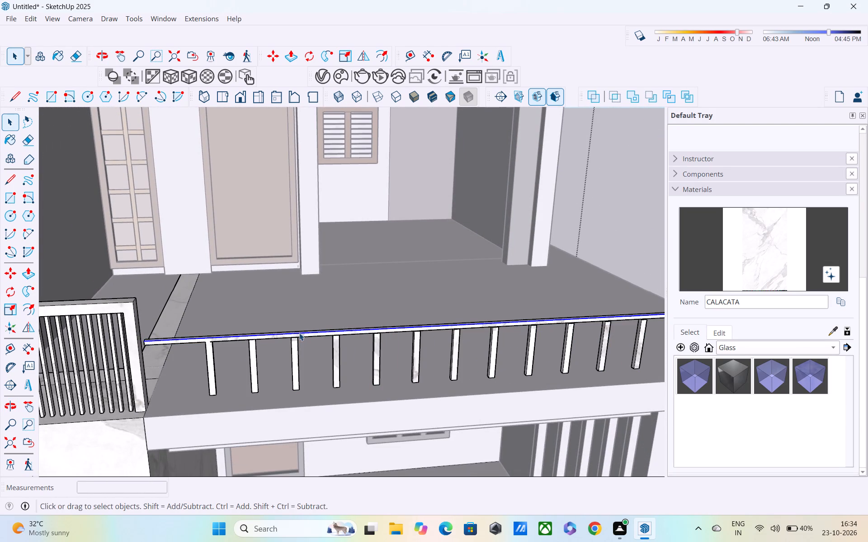
{"action": "double_click", "coordinate": [332, 337]}
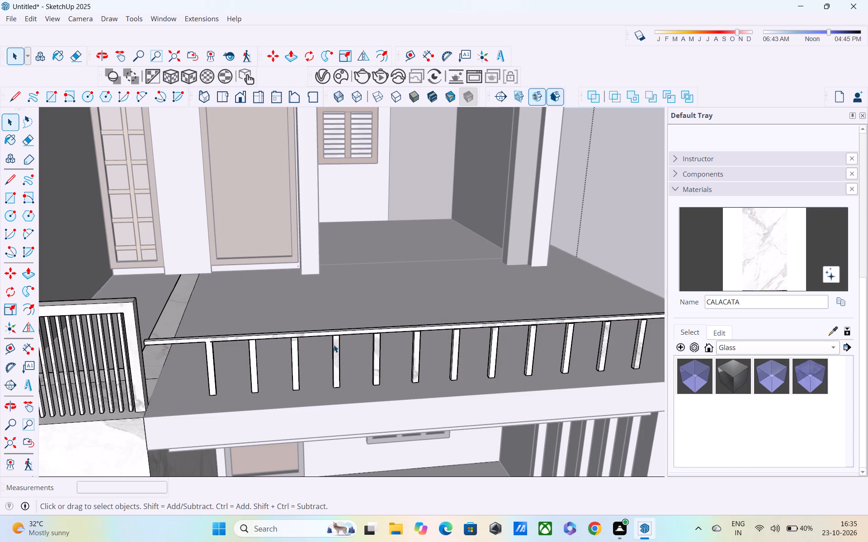
{"action": "left_click", "coordinate": [334, 345]}
{"action": "double_click", "coordinate": [334, 345]}
{"action": "key", "text": "d"}
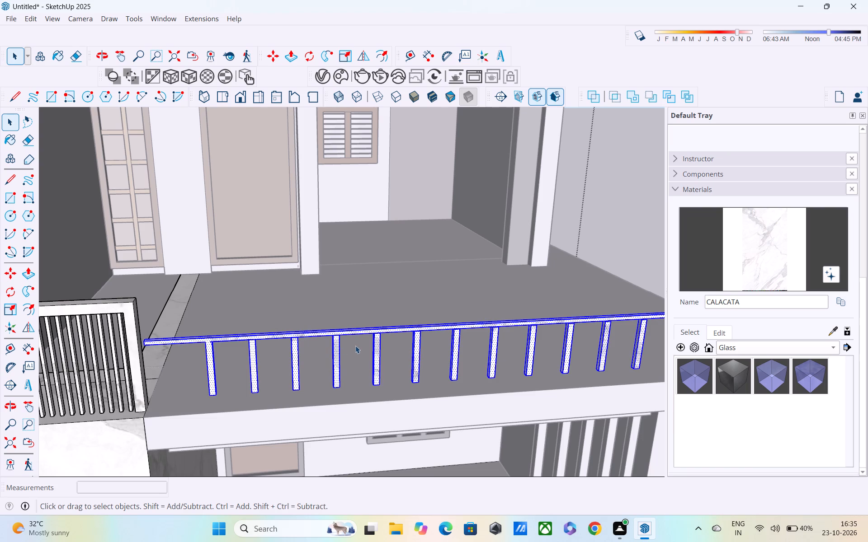
{"action": "key", "text": "s"}
{"action": "scroll", "coordinate": [497, 317], "scroll_direction": "up", "scroll_amount": 3}
{"action": "middle_click_drag", "start_coordinate": [498, 326], "coordinate": [499, 362]}
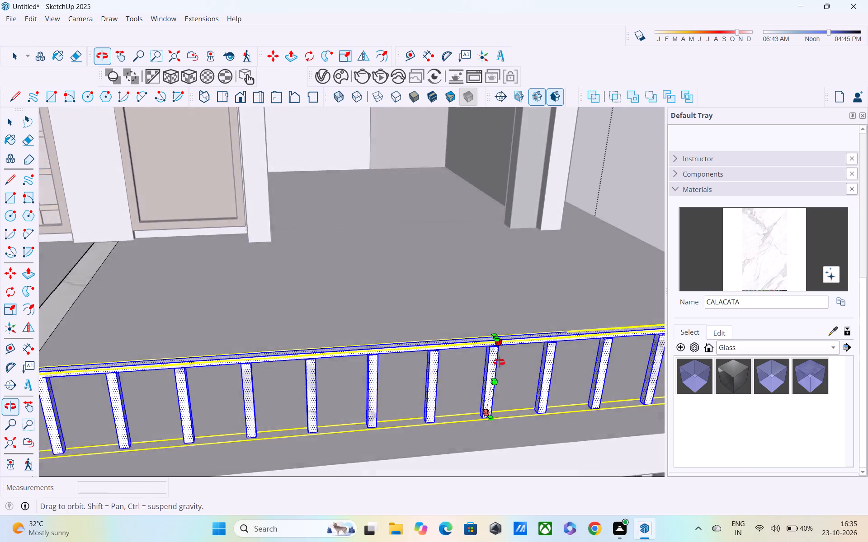
{"action": "middle_click_drag", "start_coordinate": [499, 362], "coordinate": [498, 374]}
{"action": "scroll", "coordinate": [498, 360], "scroll_direction": "up", "scroll_amount": 4}
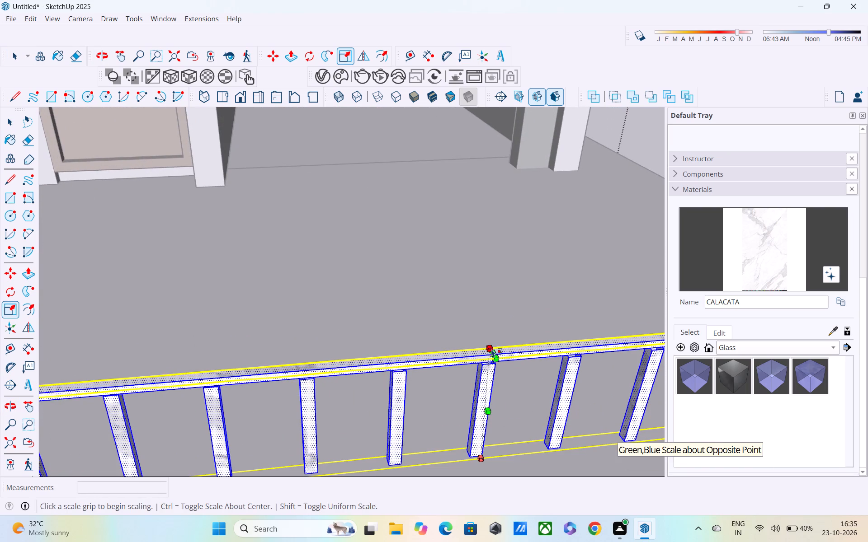
{"action": "left_click", "coordinate": [492, 352]}
{"action": "left_click", "coordinate": [501, 278]}
{"action": "scroll", "coordinate": [500, 294], "scroll_direction": "down", "scroll_amount": 3}
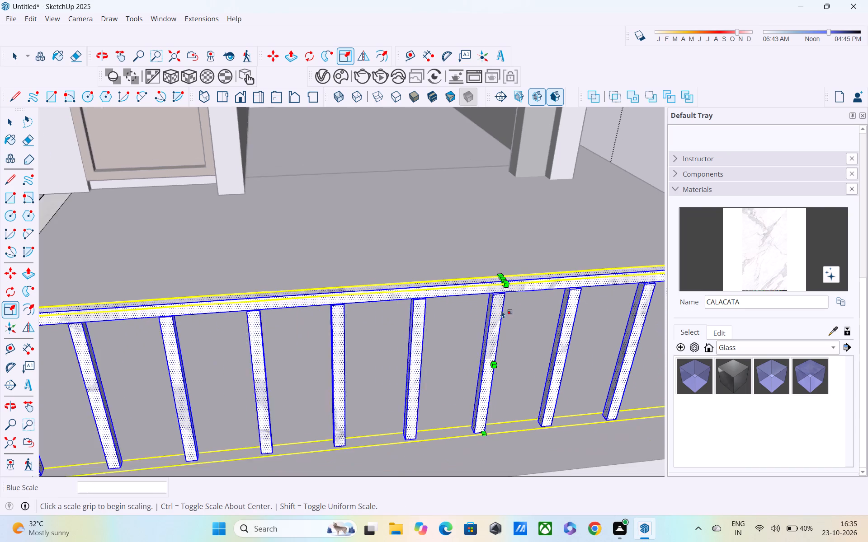
Scale the balcony railing's top back down to reduce its height, and leave the group.
{"action": "scroll", "coordinate": [501, 310], "scroll_direction": "down", "scroll_amount": 4}
{"action": "scroll", "coordinate": [501, 314], "scroll_direction": "up", "scroll_amount": 1}
{"action": "scroll", "coordinate": [501, 314], "scroll_direction": "down", "scroll_amount": 6}
{"action": "middle_click_drag", "start_coordinate": [493, 327], "coordinate": [442, 275]}
{"action": "scroll", "coordinate": [475, 280], "scroll_direction": "up", "scroll_amount": 1}
{"action": "middle_click_drag", "start_coordinate": [475, 281], "coordinate": [475, 286]}
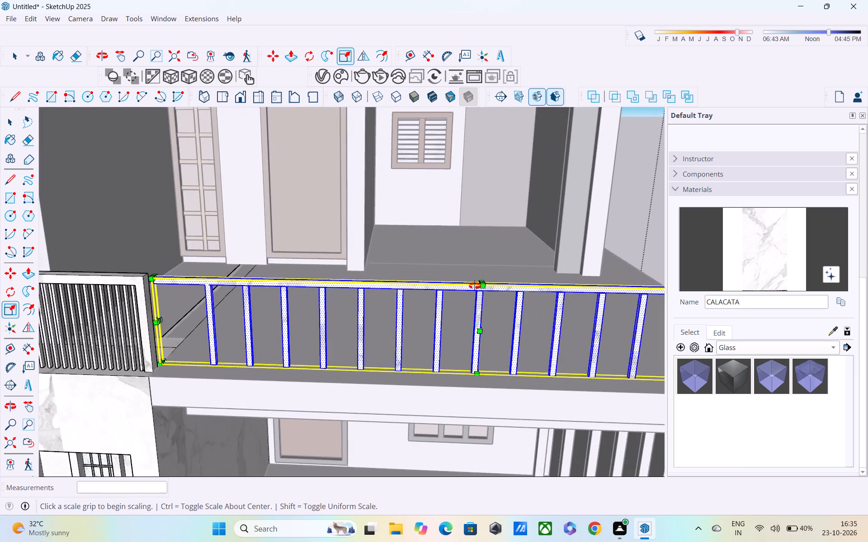
{"action": "middle_click_drag", "start_coordinate": [475, 286], "coordinate": [460, 344]}
{"action": "scroll", "coordinate": [467, 387], "scroll_direction": "up", "scroll_amount": 9}
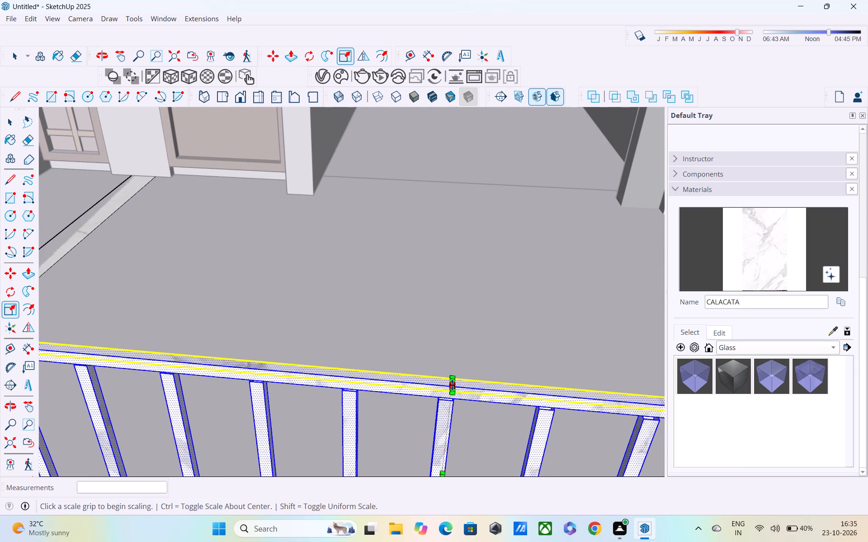
{"action": "left_click", "coordinate": [452, 385]}
{"action": "left_click", "coordinate": [452, 421]}
{"action": "scroll", "coordinate": [454, 427], "scroll_direction": "down", "scroll_amount": 5}
{"action": "middle_click_drag", "start_coordinate": [451, 430], "coordinate": [451, 421]}
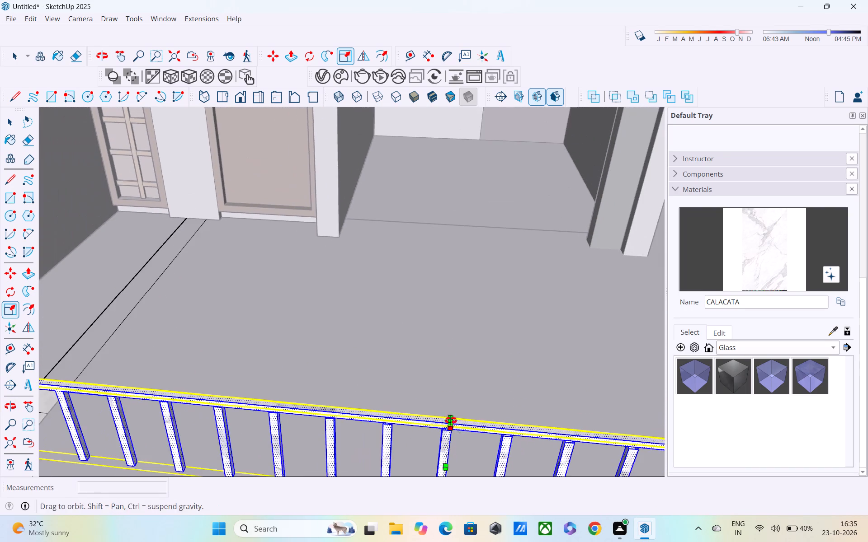
{"action": "middle_click_drag", "start_coordinate": [451, 421], "coordinate": [453, 378]}
{"action": "scroll", "coordinate": [464, 361], "scroll_direction": "down", "scroll_amount": 10}
{"action": "key", "text": "space"}
{"action": "left_click", "coordinate": [643, 296]}
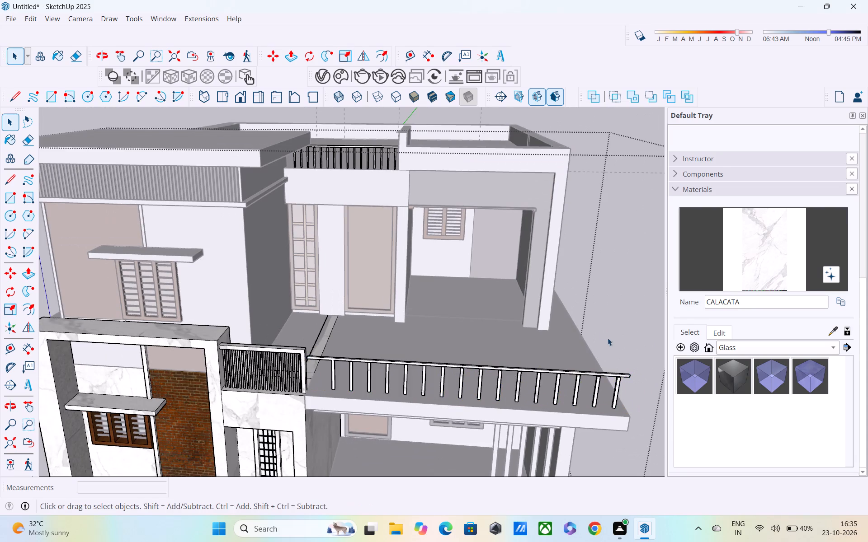
{"action": "middle_click_drag", "start_coordinate": [589, 363], "coordinate": [478, 308]}
{"action": "scroll", "coordinate": [480, 311], "scroll_direction": "down", "scroll_amount": 4}
{"action": "middle_click_drag", "start_coordinate": [504, 350], "coordinate": [521, 343]}
{"action": "key", "text": "space"}
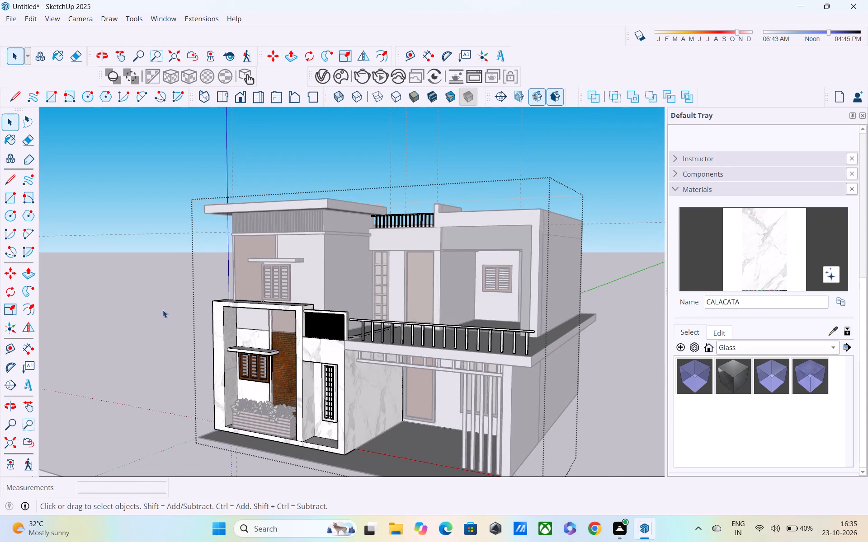
{"action": "left_click", "coordinate": [163, 310]}
Open the house group, select the whole front balcony railing, scale its height down by about 0.84, and leave the group.
{"action": "middle_click_drag", "start_coordinate": [239, 367], "coordinate": [390, 355]}
{"action": "scroll", "coordinate": [426, 354], "scroll_direction": "up", "scroll_amount": 4}
{"action": "middle_click_drag", "start_coordinate": [429, 355], "coordinate": [331, 341]}
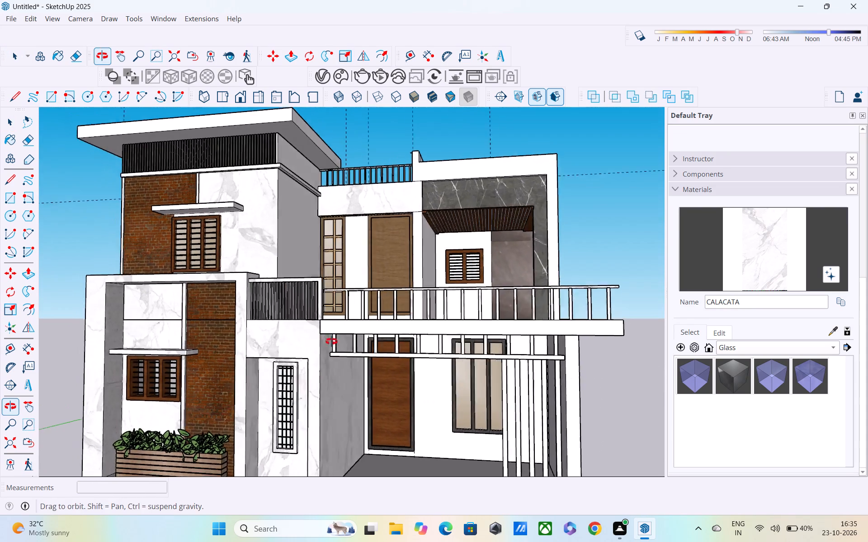
{"action": "middle_click_drag", "start_coordinate": [331, 341], "coordinate": [327, 341]}
{"action": "scroll", "coordinate": [323, 355], "scroll_direction": "down", "scroll_amount": 3}
{"action": "middle_click_drag", "start_coordinate": [397, 369], "coordinate": [434, 398]}
{"action": "scroll", "coordinate": [448, 375], "scroll_direction": "up", "scroll_amount": 3}
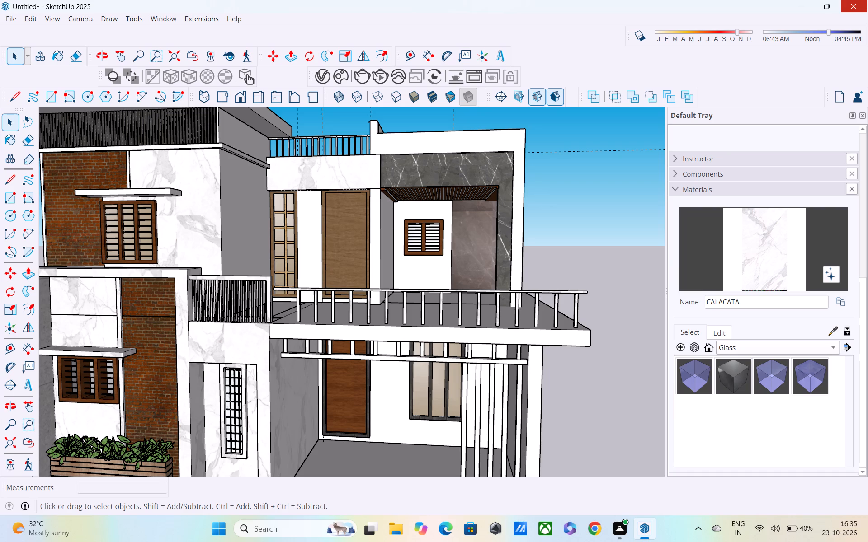
{"action": "double_click", "coordinate": [453, 290]}
{"action": "double_click", "coordinate": [453, 293]}
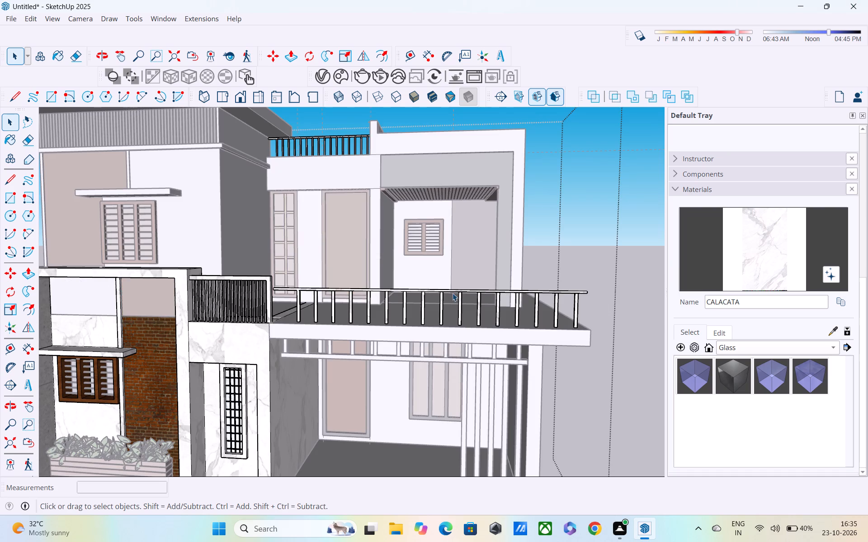
{"action": "middle_click_drag", "start_coordinate": [452, 295], "coordinate": [320, 349]}
{"action": "triple_click", "coordinate": [325, 331]}
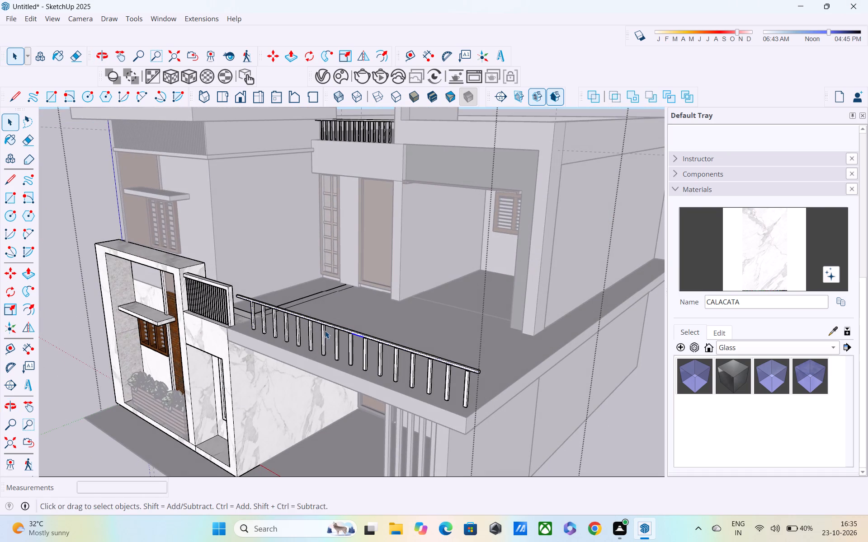
{"action": "key", "text": "s"}
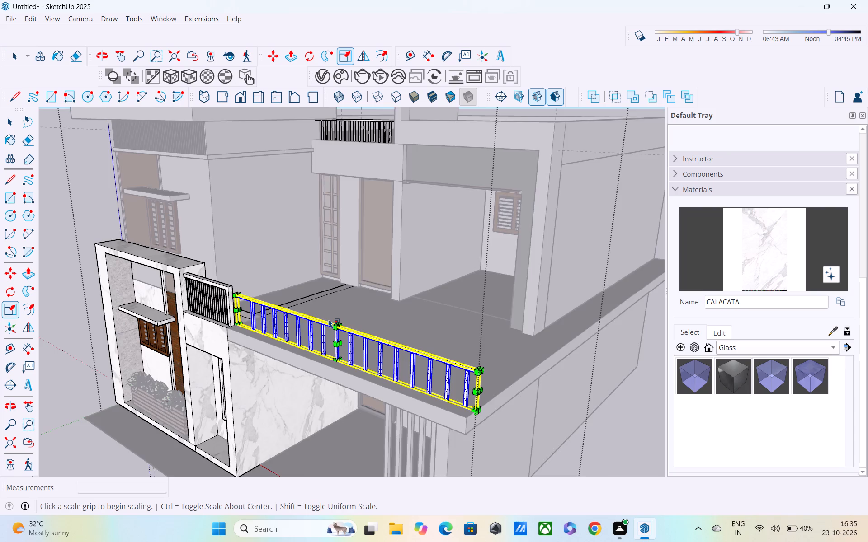
{"action": "scroll", "coordinate": [329, 319], "scroll_direction": "up", "scroll_amount": 7}
{"action": "middle_click_drag", "start_coordinate": [342, 335], "coordinate": [312, 374]}
{"action": "scroll", "coordinate": [315, 368], "scroll_direction": "up", "scroll_amount": 9}
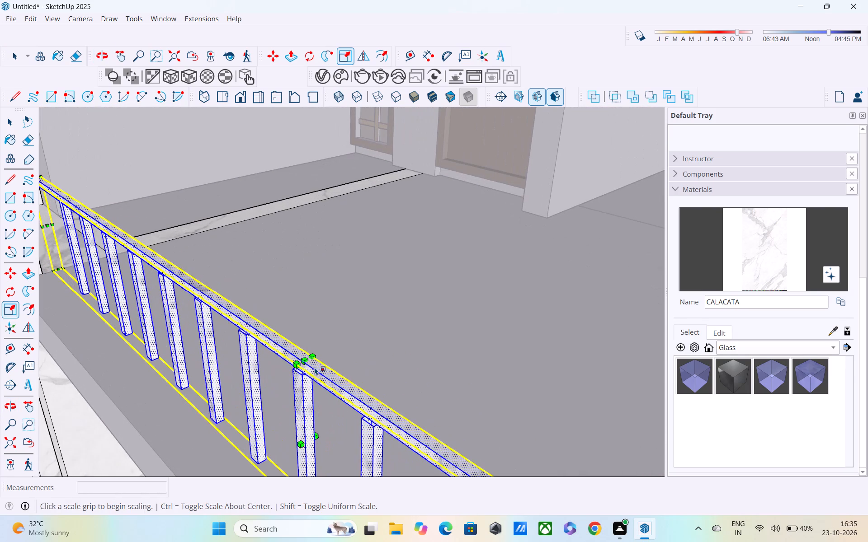
{"action": "left_click", "coordinate": [304, 356]}
{"action": "left_click_drag", "start_coordinate": [308, 361], "coordinate": [305, 374]}
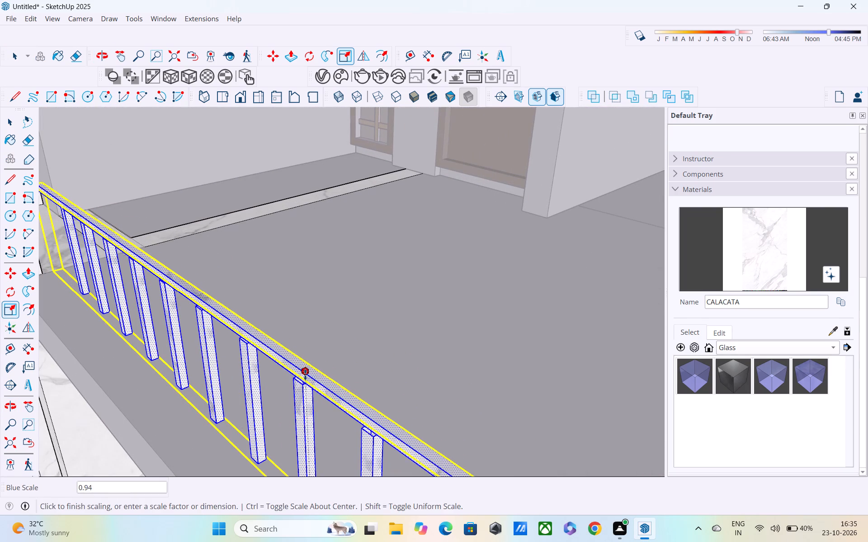
{"action": "left_click_drag", "start_coordinate": [305, 374], "coordinate": [304, 388]}
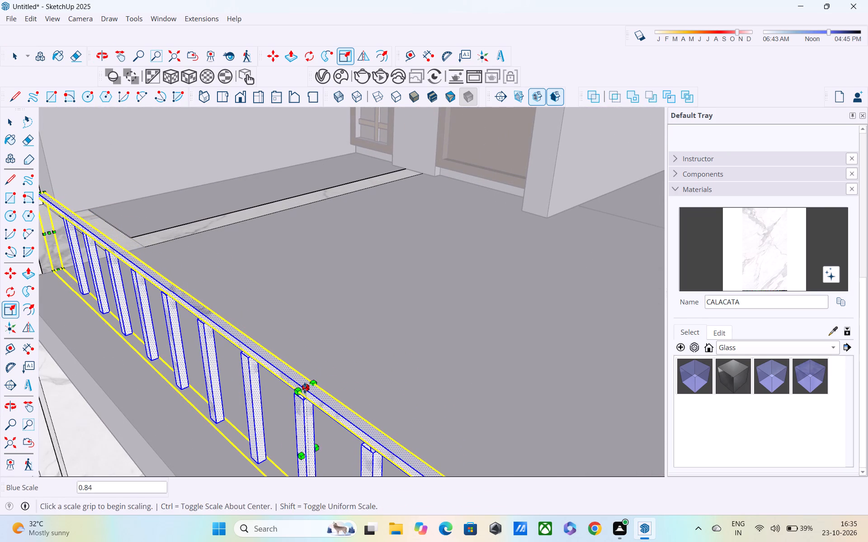
{"action": "scroll", "coordinate": [305, 388], "scroll_direction": "down", "scroll_amount": 3}
{"action": "middle_click_drag", "start_coordinate": [304, 386], "coordinate": [337, 315]}
{"action": "scroll", "coordinate": [338, 314], "scroll_direction": "down", "scroll_amount": 14}
{"action": "key", "text": "space"}
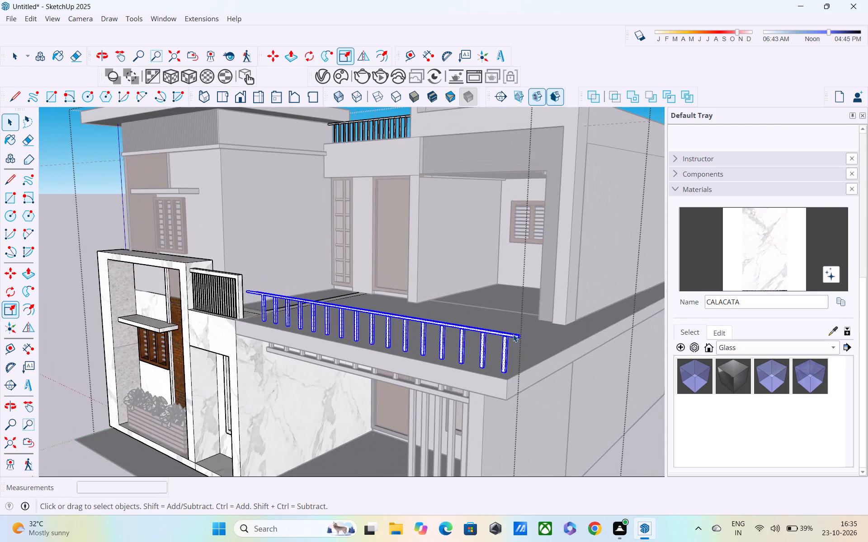
{"action": "middle_click_drag", "start_coordinate": [526, 364], "coordinate": [593, 342]}
{"action": "scroll", "coordinate": [171, 221], "scroll_direction": "down", "scroll_amount": 3}
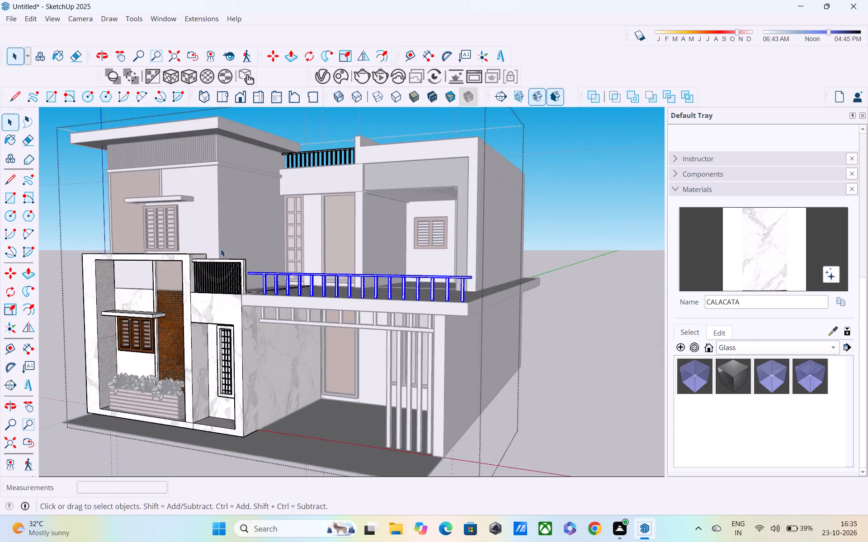
{"action": "middle_click_drag", "start_coordinate": [231, 252], "coordinate": [170, 262]}
{"action": "left_click", "coordinate": [87, 197]}
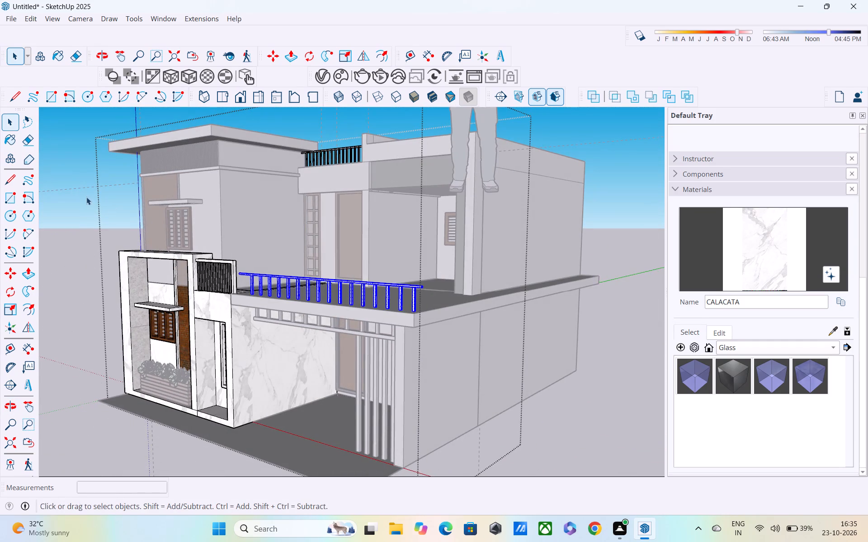
Open the house group and copy the rooftop railing out to the open space beside the house, about 51' 3" away.
{"action": "middle_click_drag", "start_coordinate": [204, 301], "coordinate": [70, 305]}
{"action": "middle_click_drag", "start_coordinate": [317, 304], "coordinate": [226, 312]}
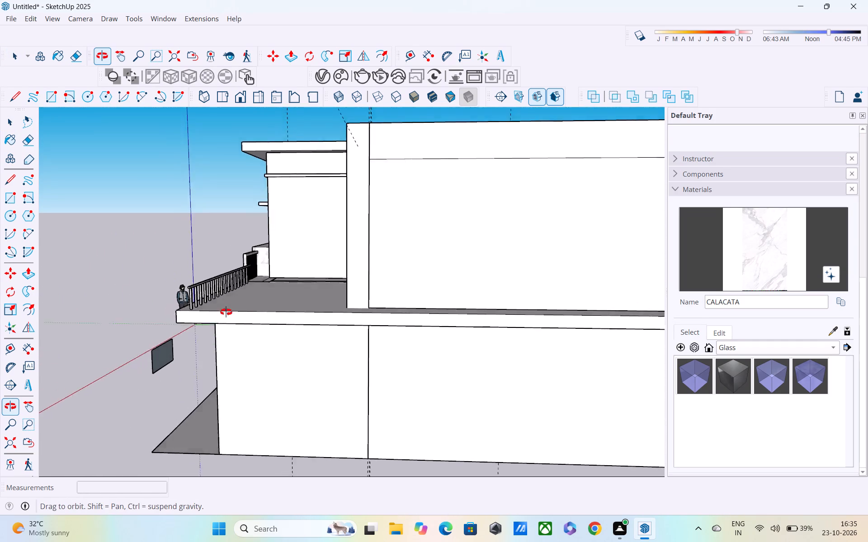
{"action": "middle_click_drag", "start_coordinate": [226, 312], "coordinate": [367, 304]}
{"action": "middle_click_drag", "start_coordinate": [402, 188], "coordinate": [434, 210]}
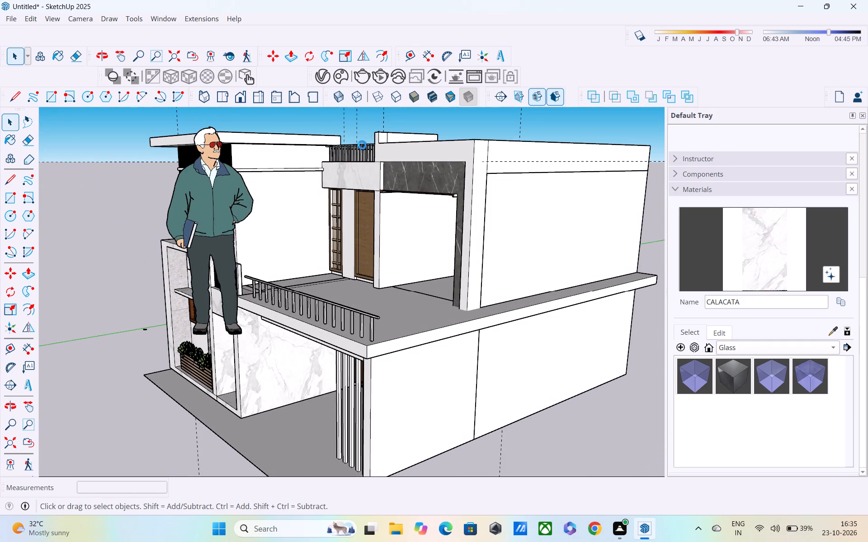
{"action": "double_click", "coordinate": [362, 145]}
{"action": "double_click", "coordinate": [359, 153]}
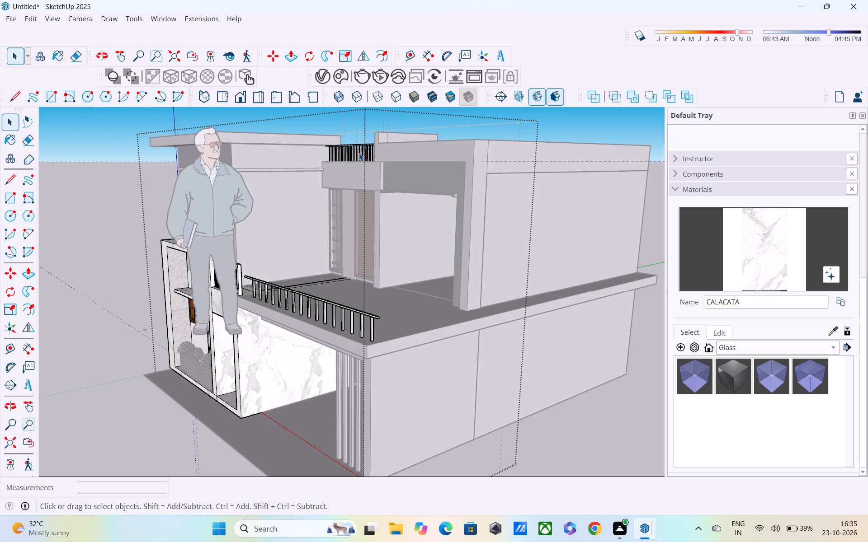
{"action": "double_click", "coordinate": [357, 152]}
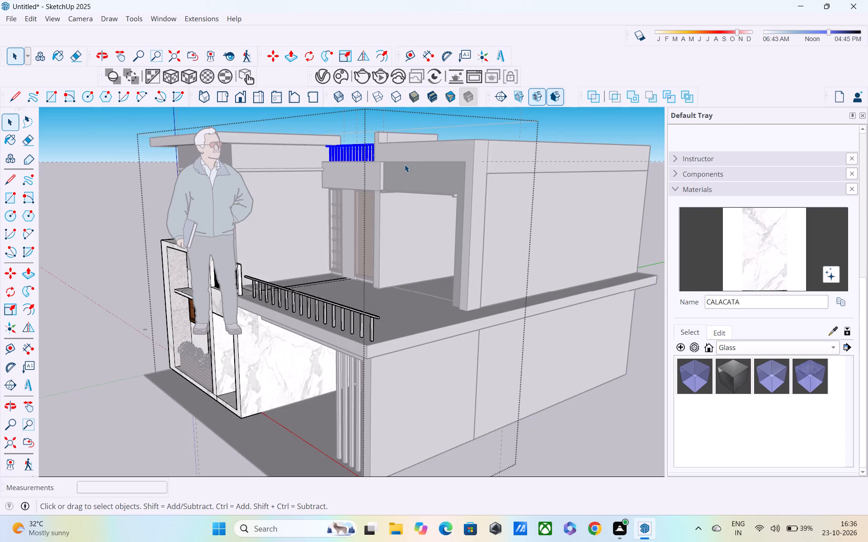
{"action": "key", "text": "m"}
{"action": "left_click", "coordinate": [370, 158]}
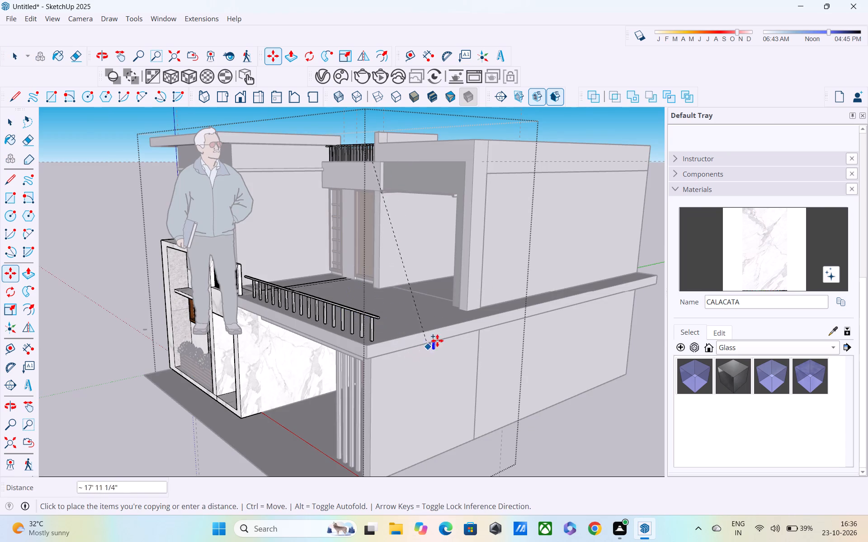
{"action": "middle_click_drag", "start_coordinate": [430, 316], "coordinate": [296, 312], "text": "shift"}
{"action": "middle_click_drag", "start_coordinate": [284, 312], "coordinate": [137, 318]}
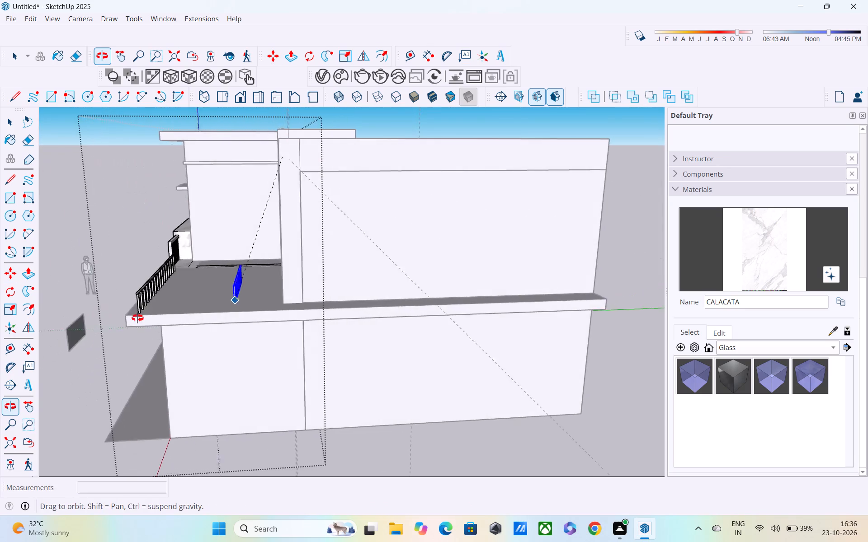
{"action": "middle_click_drag", "start_coordinate": [137, 318], "coordinate": [96, 319]}
{"action": "scroll", "coordinate": [153, 332], "scroll_direction": "down", "scroll_amount": 4}
{"action": "scroll", "coordinate": [201, 343], "scroll_direction": "down", "scroll_amount": 3}
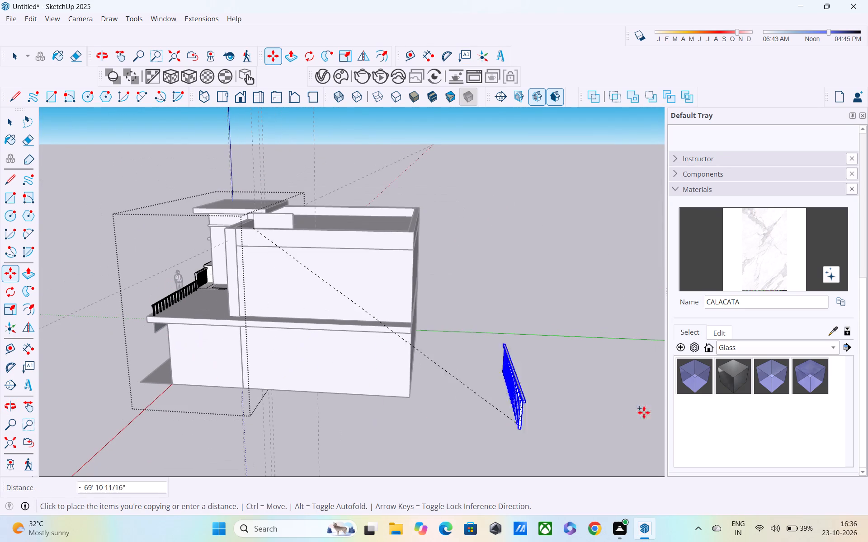
{"action": "left_click", "coordinate": [520, 296]}
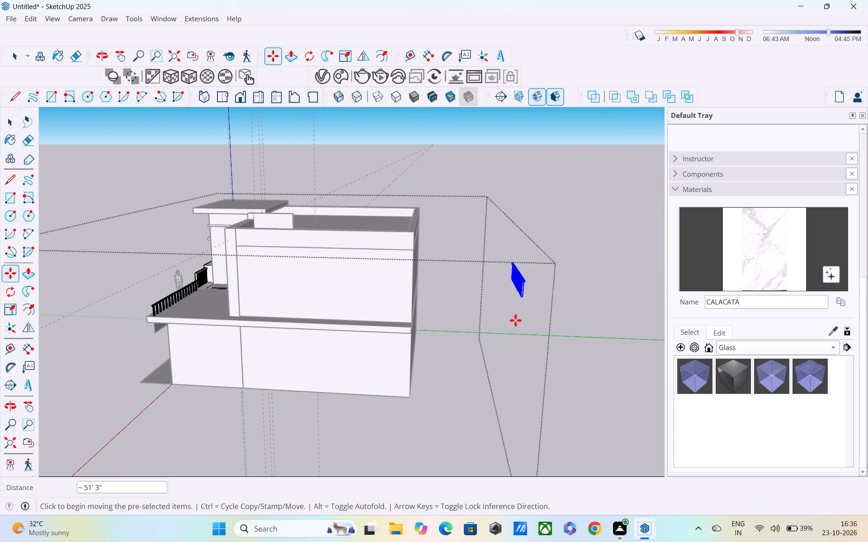
Rotate the copied railing 90 degrees about its bottom end so it runs parallel to the house's side wall.
{"action": "key", "text": "q"}
{"action": "left_click", "coordinate": [524, 298]}
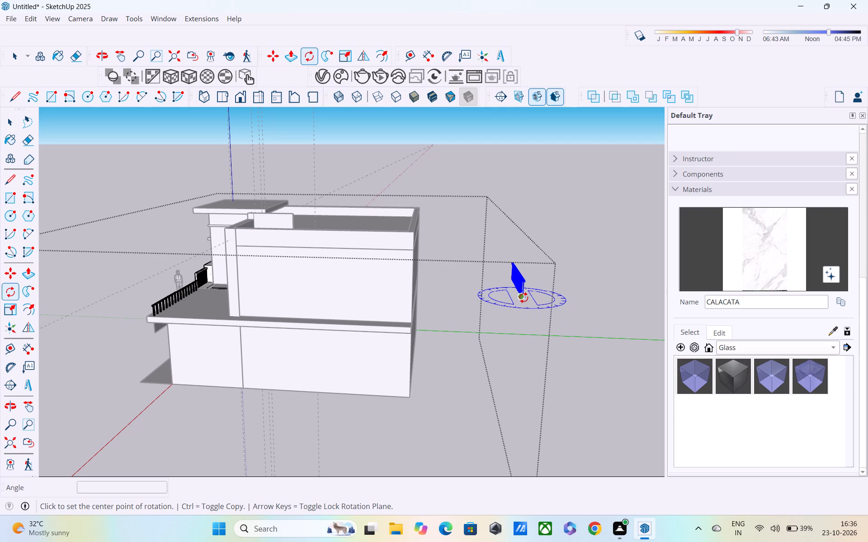
{"action": "left_click", "coordinate": [502, 263]}
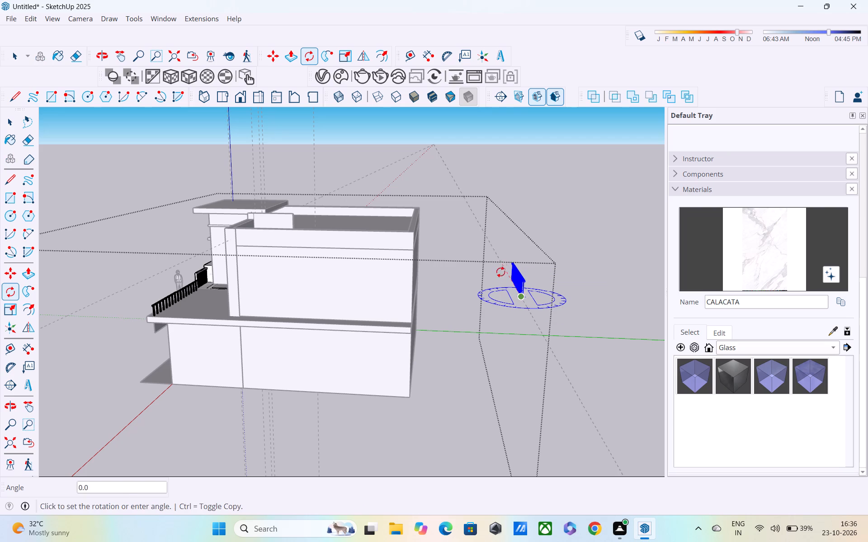
{"action": "left_click", "coordinate": [495, 298]}
{"action": "key", "text": "space"}
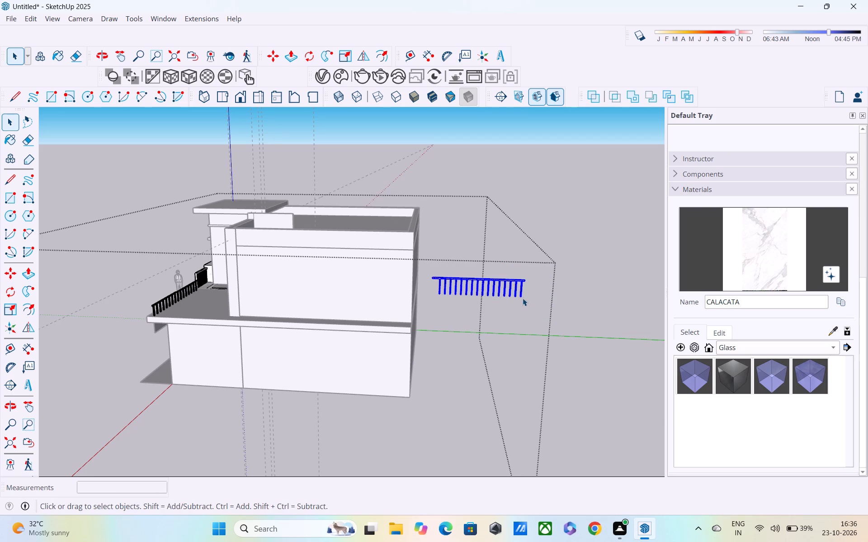
Move the rotated railing about 44' 3 9/16" onto the balcony slab's side edge, near the upper-floor side wall.
{"action": "key", "text": "m"}
{"action": "scroll", "coordinate": [516, 296], "scroll_direction": "up", "scroll_amount": 2}
{"action": "left_click", "coordinate": [524, 297]}
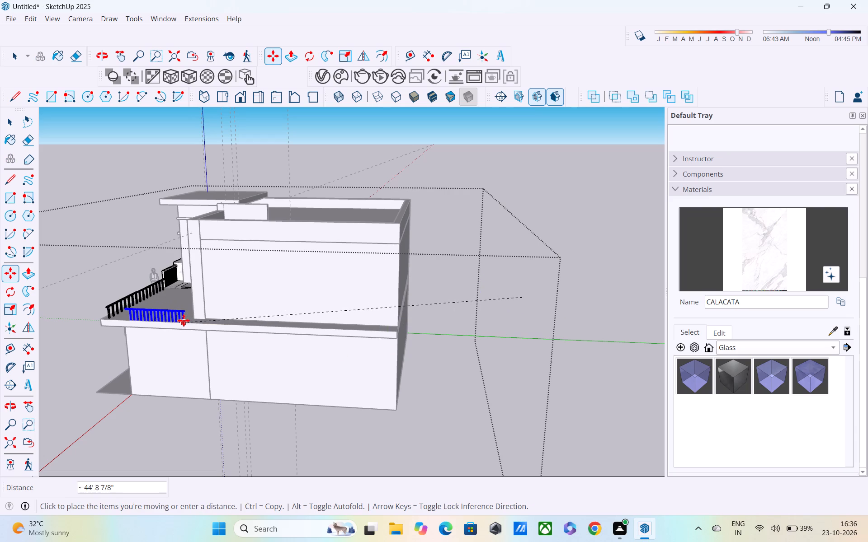
{"action": "middle_click_drag", "start_coordinate": [186, 321], "coordinate": [444, 303]}
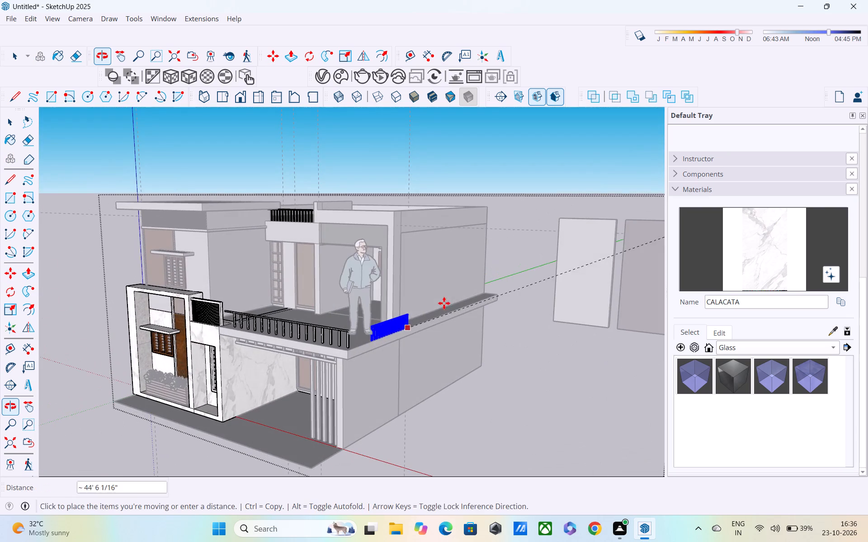
{"action": "scroll", "coordinate": [377, 324], "scroll_direction": "up", "scroll_amount": 3}
{"action": "scroll", "coordinate": [429, 324], "scroll_direction": "down", "scroll_amount": 1}
{"action": "middle_click_drag", "start_coordinate": [422, 326], "coordinate": [339, 322]}
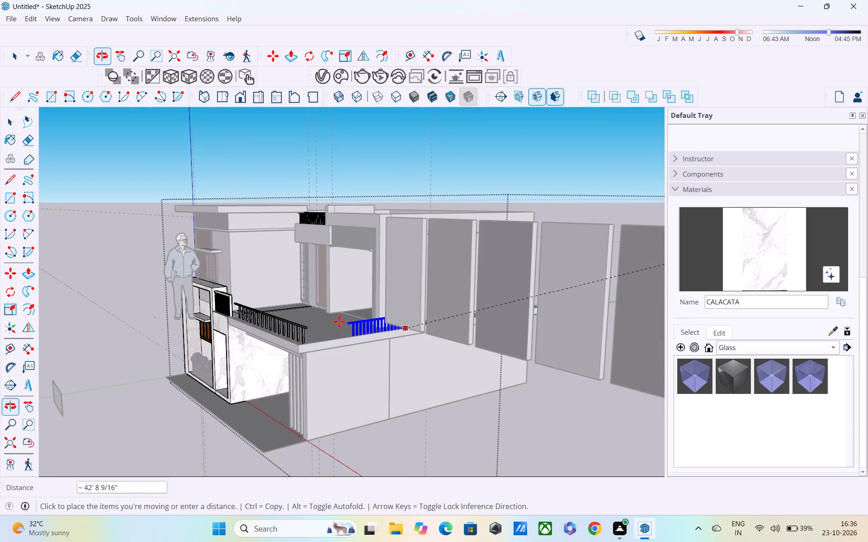
{"action": "scroll", "coordinate": [339, 322], "scroll_direction": "up", "scroll_amount": 3}
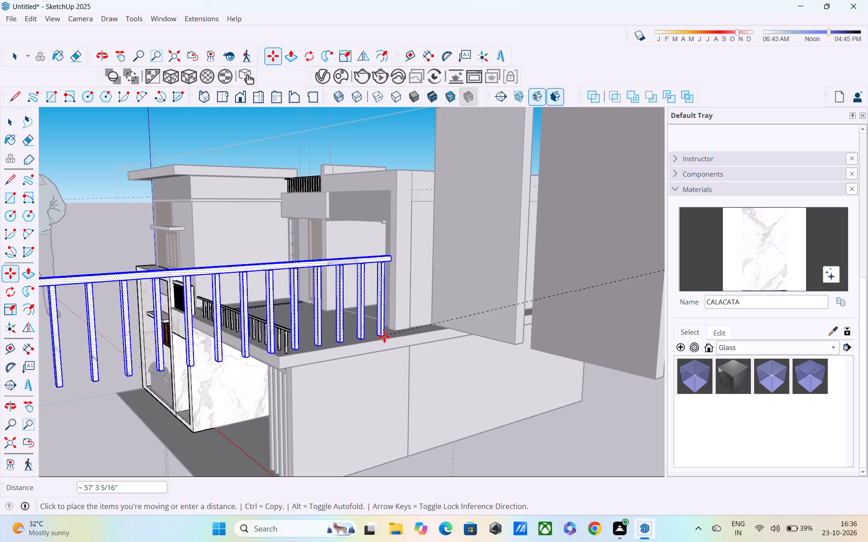
{"action": "scroll", "coordinate": [403, 332], "scroll_direction": "down", "scroll_amount": 7}
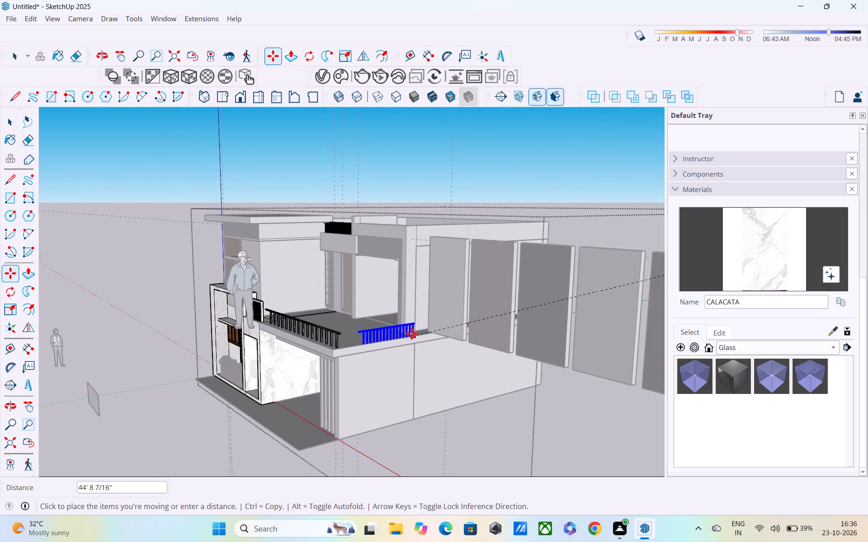
{"action": "left_click", "coordinate": [416, 335]}
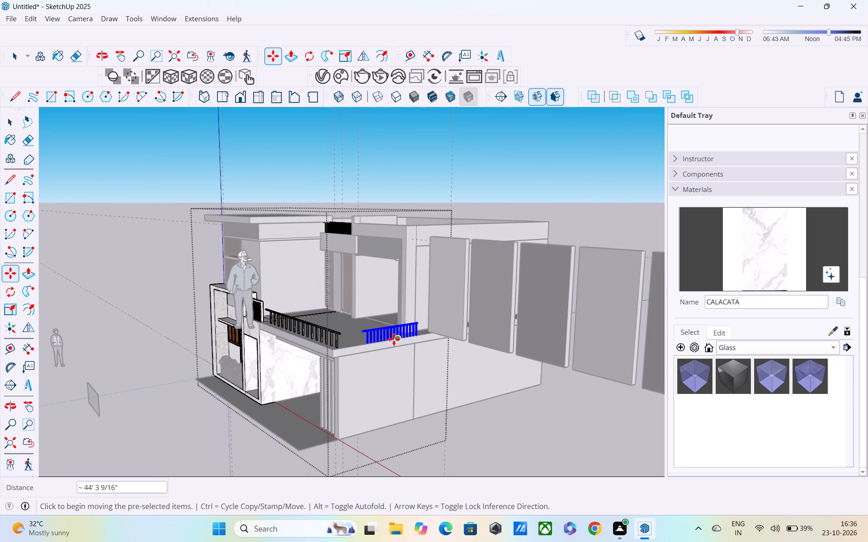
Scale the side railing's height down by about 0.8 to suit the front balcony railing.
{"action": "middle_click_drag", "start_coordinate": [385, 338], "coordinate": [192, 333]}
{"action": "scroll", "coordinate": [316, 343], "scroll_direction": "up", "scroll_amount": 9}
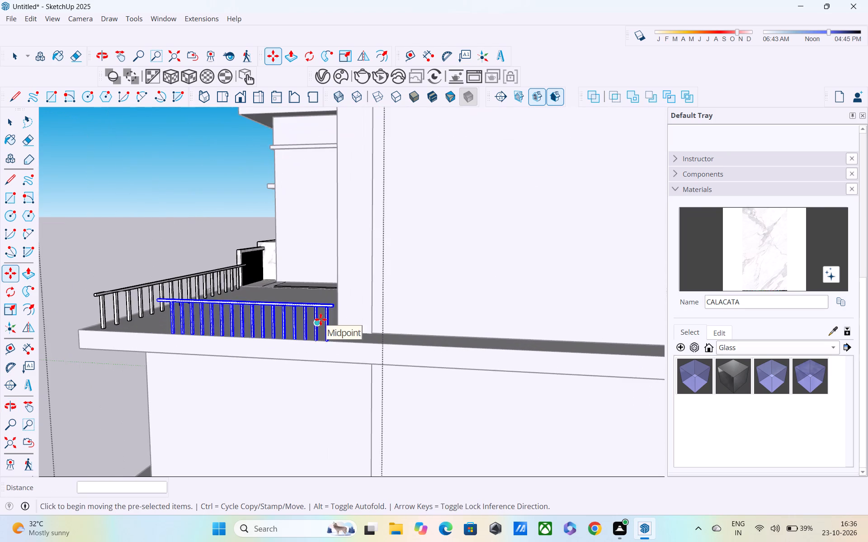
{"action": "middle_click_drag", "start_coordinate": [321, 319], "coordinate": [591, 378]}
{"action": "scroll", "coordinate": [594, 387], "scroll_direction": "up", "scroll_amount": 4}
{"action": "middle_click_drag", "start_coordinate": [592, 376], "coordinate": [481, 294]}
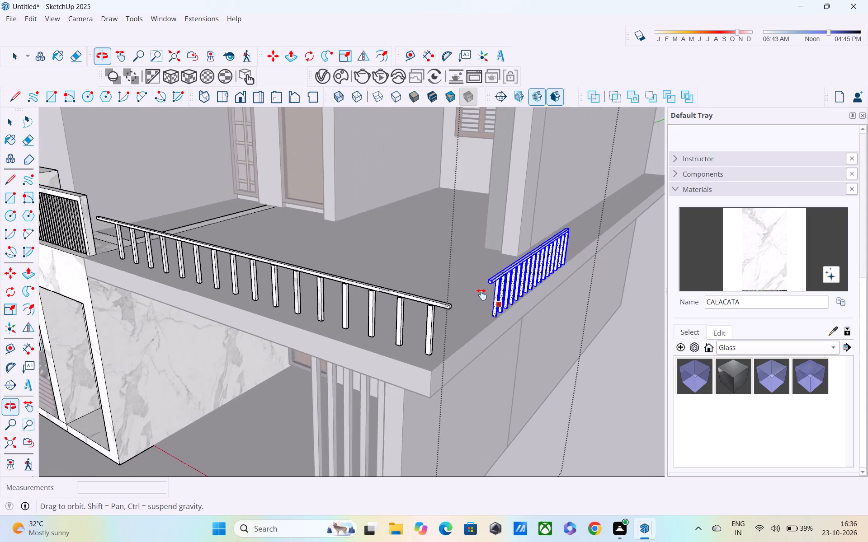
{"action": "middle_click_drag", "start_coordinate": [481, 294], "coordinate": [476, 290]}
{"action": "scroll", "coordinate": [476, 290], "scroll_direction": "up", "scroll_amount": 3}
{"action": "middle_click_drag", "start_coordinate": [479, 288], "coordinate": [544, 259]}
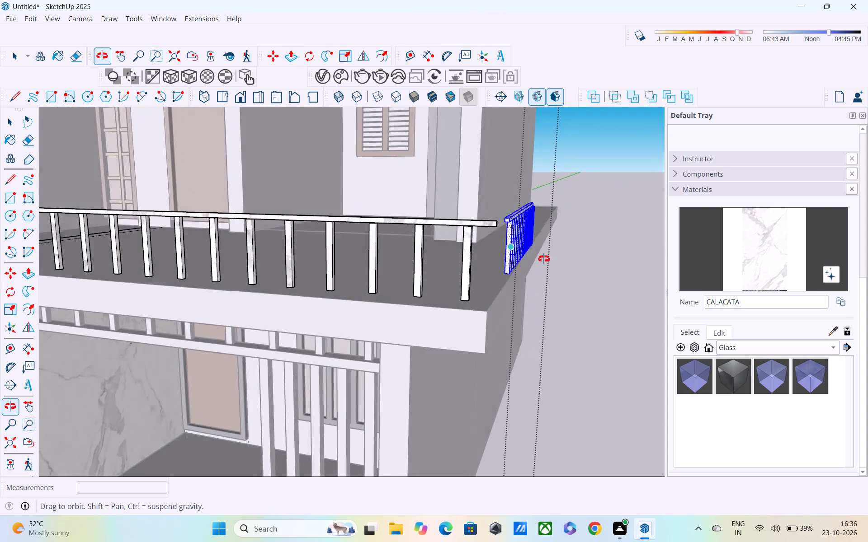
{"action": "middle_click_drag", "start_coordinate": [544, 259], "coordinate": [525, 273]}
{"action": "key", "text": "s"}
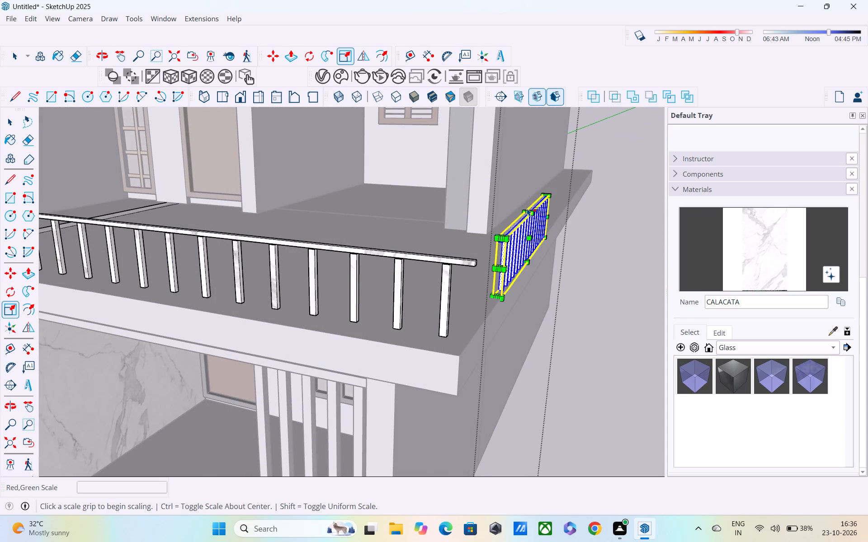
{"action": "scroll", "coordinate": [527, 208], "scroll_direction": "up", "scroll_amount": 2}
{"action": "middle_click_drag", "start_coordinate": [529, 215], "coordinate": [519, 249]}
{"action": "scroll", "coordinate": [532, 222], "scroll_direction": "up", "scroll_amount": 5}
{"action": "left_click", "coordinate": [542, 200]}
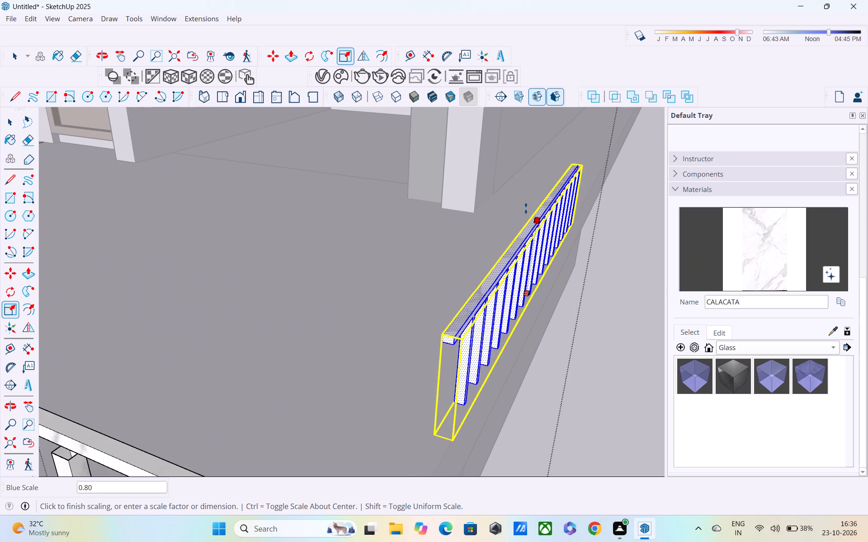
{"action": "left_click", "coordinate": [539, 207]}
Stretch the side railing's length by about 1.34 toward the end of the front balcony railing.
{"action": "middle_click_drag", "start_coordinate": [495, 315], "coordinate": [499, 250]}
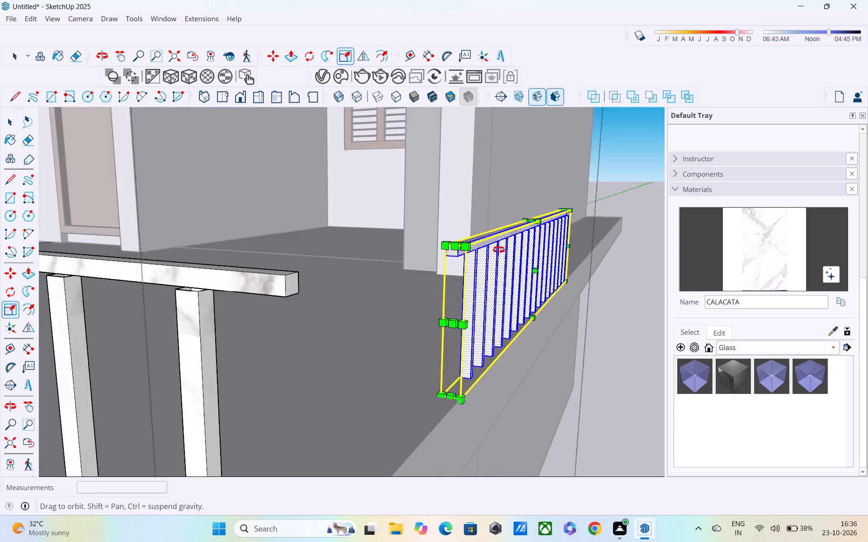
{"action": "middle_click_drag", "start_coordinate": [499, 250], "coordinate": [499, 252]}
{"action": "left_click", "coordinate": [458, 322]}
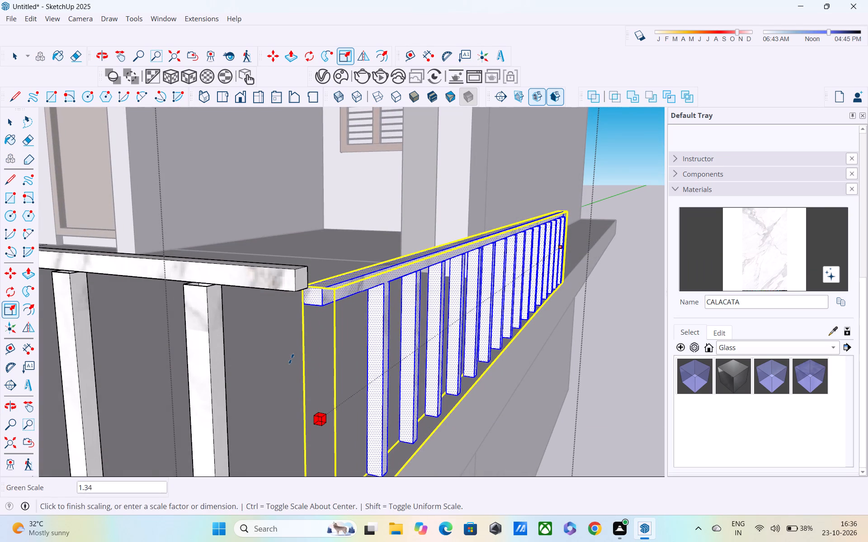
{"action": "left_click", "coordinate": [291, 359]}
Scale the side railing's height up slightly, keeping its base on the balcony slab.
{"action": "middle_click_drag", "start_coordinate": [406, 281], "coordinate": [303, 327]}
{"action": "middle_click_drag", "start_coordinate": [272, 330], "coordinate": [241, 348]}
{"action": "scroll", "coordinate": [477, 285], "scroll_direction": "down", "scroll_amount": 1}
{"action": "middle_click_drag", "start_coordinate": [482, 281], "coordinate": [518, 234], "text": "shift"}
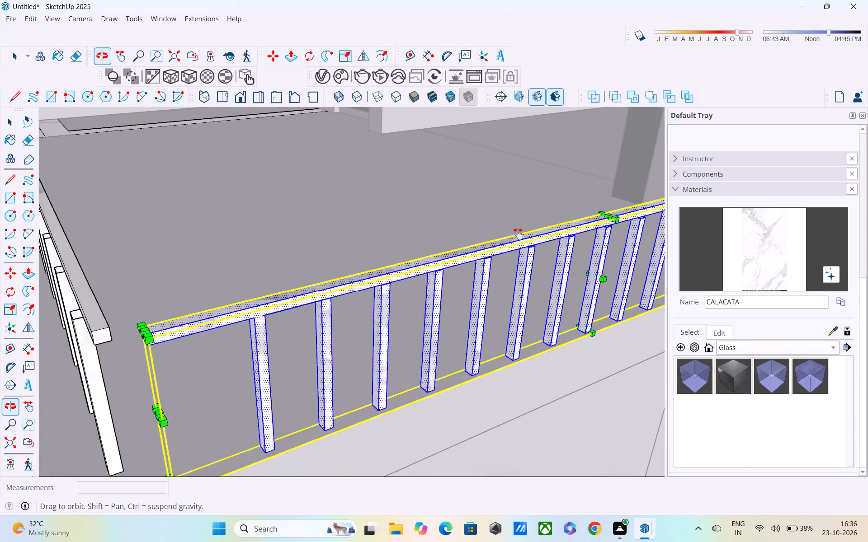
{"action": "middle_click_drag", "start_coordinate": [518, 234], "coordinate": [414, 247], "text": "shift"}
{"action": "scroll", "coordinate": [414, 247], "scroll_direction": "down", "scroll_amount": 1, "text": "shift"}
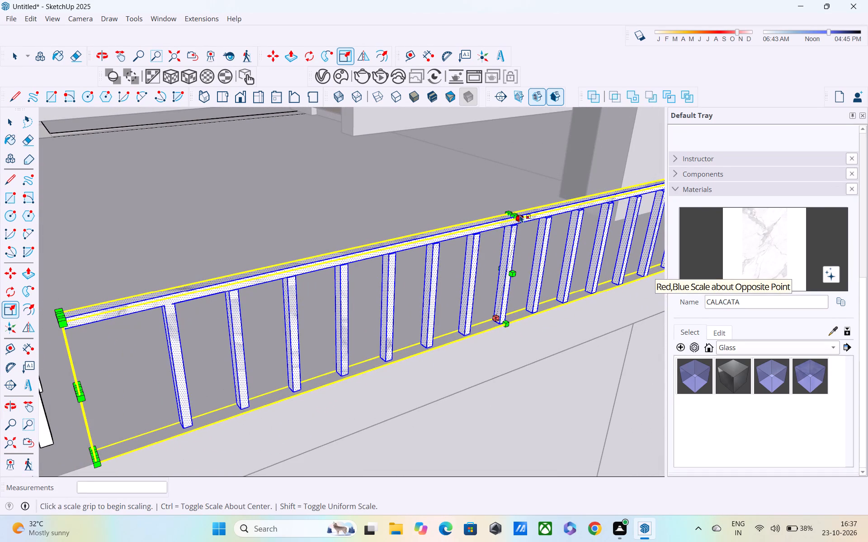
{"action": "left_click", "coordinate": [515, 214]}
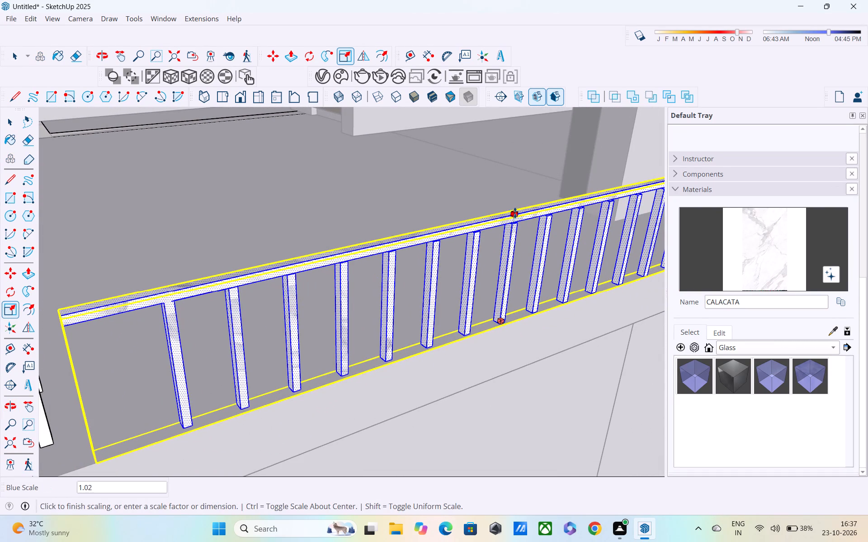
{"action": "left_click", "coordinate": [515, 200]}
Scale the side railing by about 1.02 in length and 0.97 in height so its handrail meets the front handrail's end.
{"action": "scroll", "coordinate": [480, 235], "scroll_direction": "down", "scroll_amount": 1}
{"action": "middle_click_drag", "start_coordinate": [480, 235], "coordinate": [550, 227], "text": "shift"}
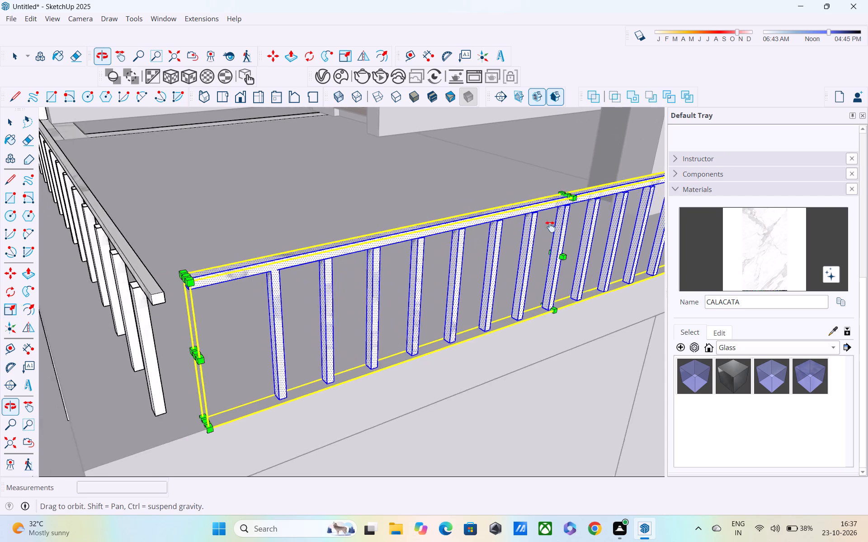
{"action": "middle_click_drag", "start_coordinate": [550, 227], "coordinate": [576, 221], "text": "shift"}
{"action": "middle_click_drag", "start_coordinate": [422, 240], "coordinate": [528, 242]}
{"action": "scroll", "coordinate": [458, 286], "scroll_direction": "up", "scroll_amount": 3}
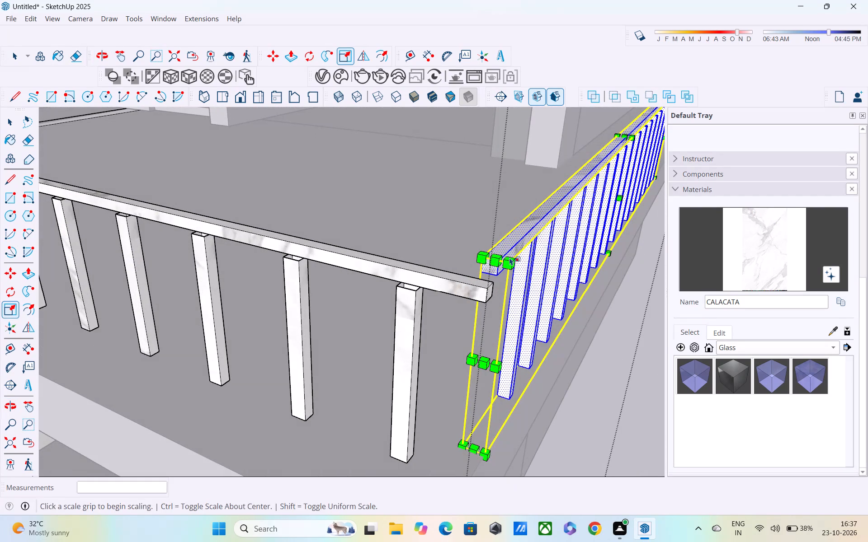
{"action": "left_click", "coordinate": [494, 261]}
{"action": "left_click", "coordinate": [478, 282]}
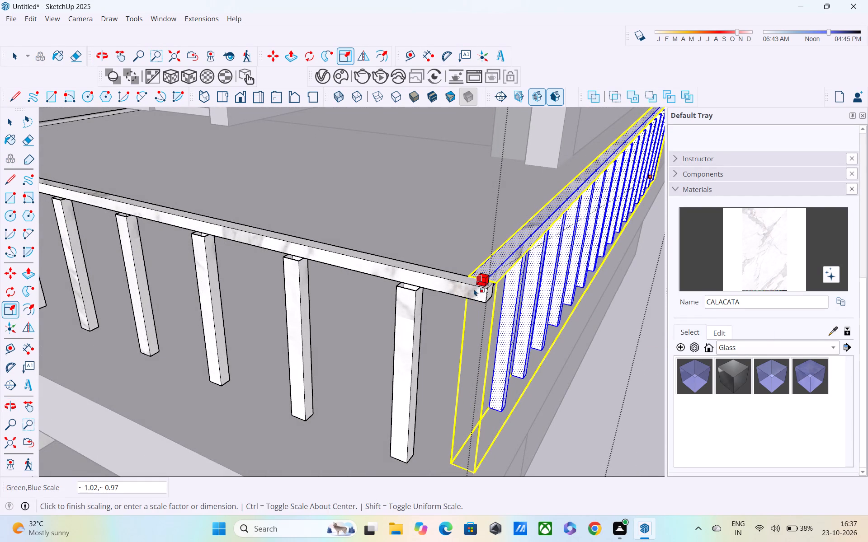
Stretch the side railing's far end by about 3.41 in length to the slab's rear corner, and deselect it.
{"action": "scroll", "coordinate": [474, 292], "scroll_direction": "down", "scroll_amount": 3}
{"action": "middle_click_drag", "start_coordinate": [475, 293], "coordinate": [322, 250]}
{"action": "scroll", "coordinate": [351, 250], "scroll_direction": "down", "scroll_amount": 11}
{"action": "middle_click_drag", "start_coordinate": [536, 261], "coordinate": [490, 256]}
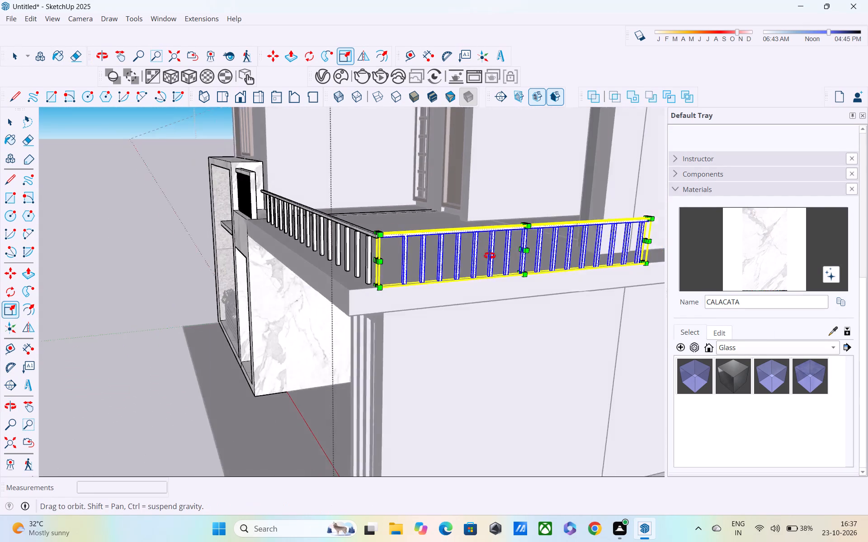
{"action": "middle_click_drag", "start_coordinate": [490, 256], "coordinate": [223, 267]}
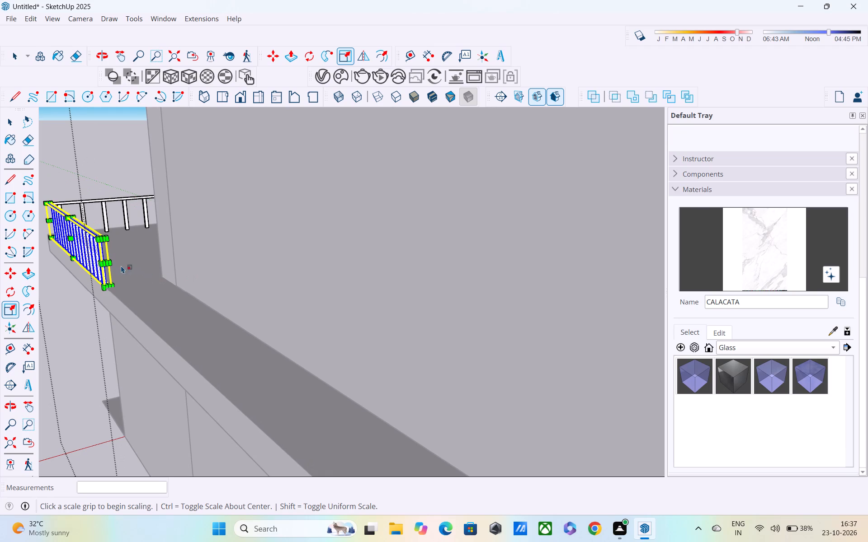
{"action": "left_click", "coordinate": [107, 265]}
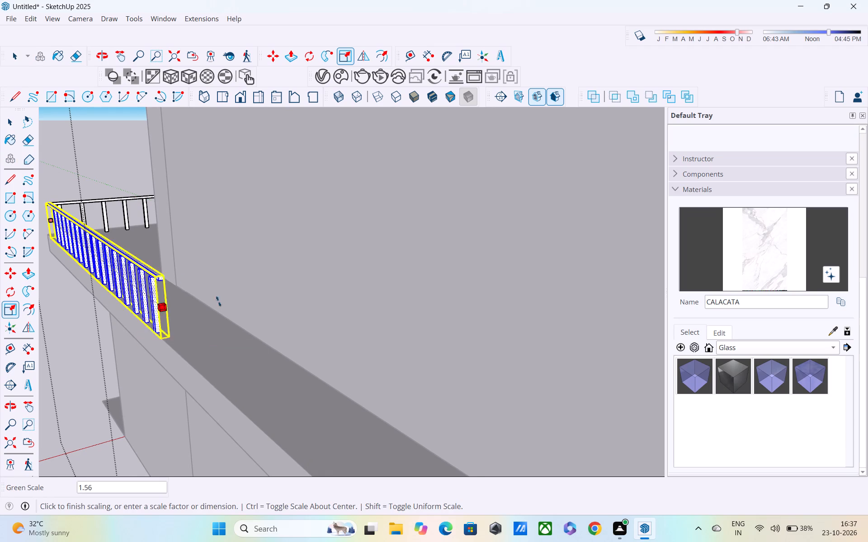
{"action": "scroll", "coordinate": [240, 313], "scroll_direction": "down", "scroll_amount": 4}
{"action": "scroll", "coordinate": [301, 338], "scroll_direction": "down", "scroll_amount": 4}
{"action": "middle_click_drag", "start_coordinate": [308, 340], "coordinate": [96, 207]}
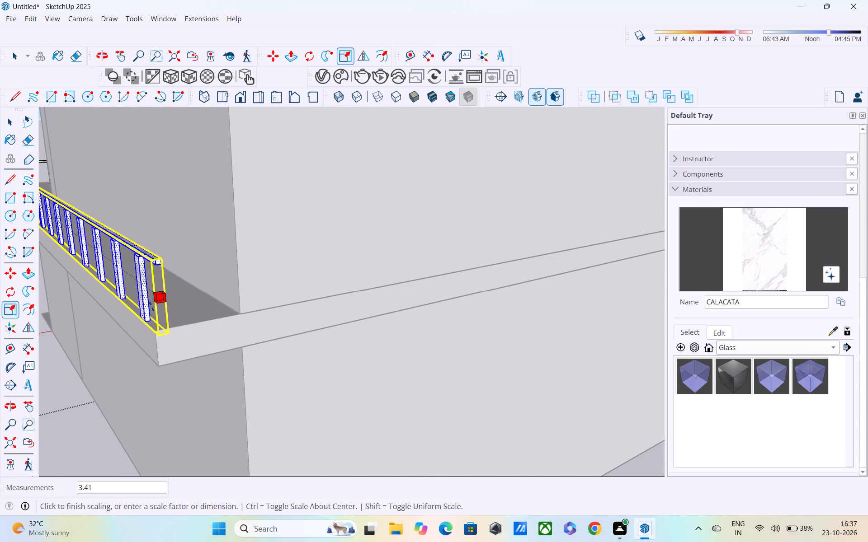
{"action": "left_click", "coordinate": [151, 306]}
{"action": "middle_click_drag", "start_coordinate": [274, 339], "coordinate": [495, 327]}
{"action": "scroll", "coordinate": [496, 318], "scroll_direction": "down", "scroll_amount": 11}
{"action": "middle_click_drag", "start_coordinate": [343, 302], "coordinate": [394, 307]}
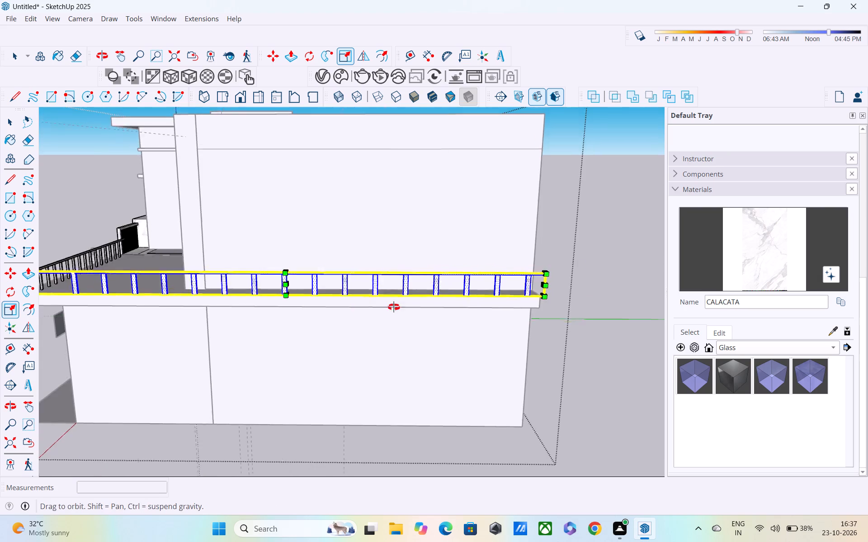
{"action": "middle_click_drag", "start_coordinate": [394, 307], "coordinate": [593, 290]}
{"action": "key", "text": "space"}
{"action": "left_click", "coordinate": [621, 274]}
Import the PLANTS (1) model from Downloads and place it in the open space beside the house.
{"action": "middle_click_drag", "start_coordinate": [462, 328], "coordinate": [611, 310]}
{"action": "scroll", "coordinate": [598, 306], "scroll_direction": "down", "scroll_amount": 3}
{"action": "middle_click_drag", "start_coordinate": [585, 306], "coordinate": [514, 297]}
{"action": "scroll", "coordinate": [519, 288], "scroll_direction": "down", "scroll_amount": 3}
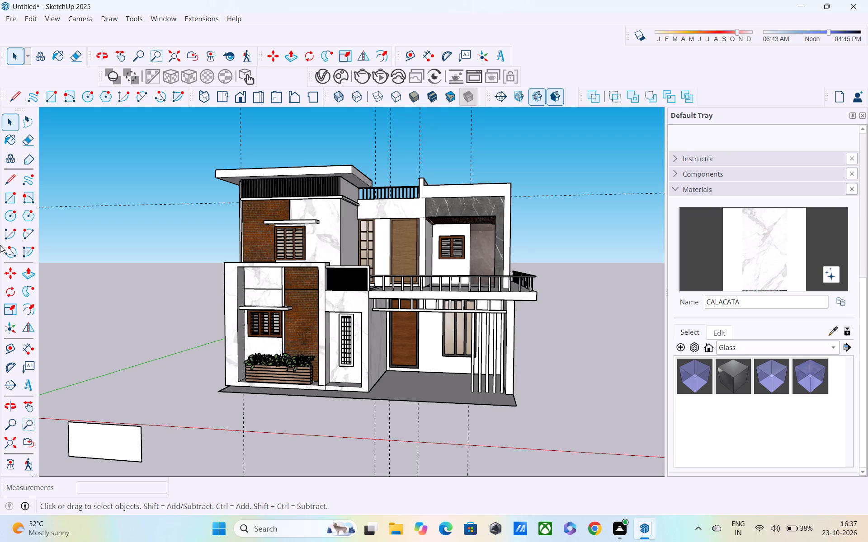
{"action": "left_click", "coordinate": [7, 20]}
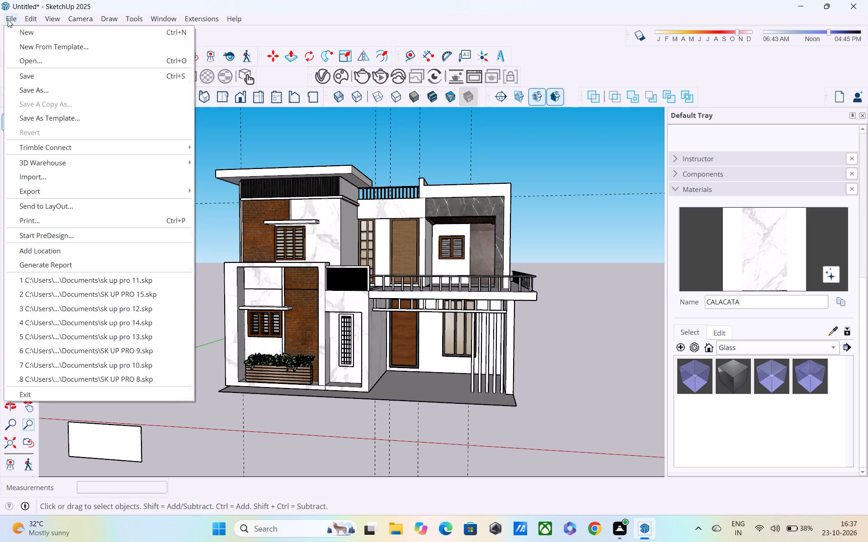
{"action": "left_click", "coordinate": [40, 173]}
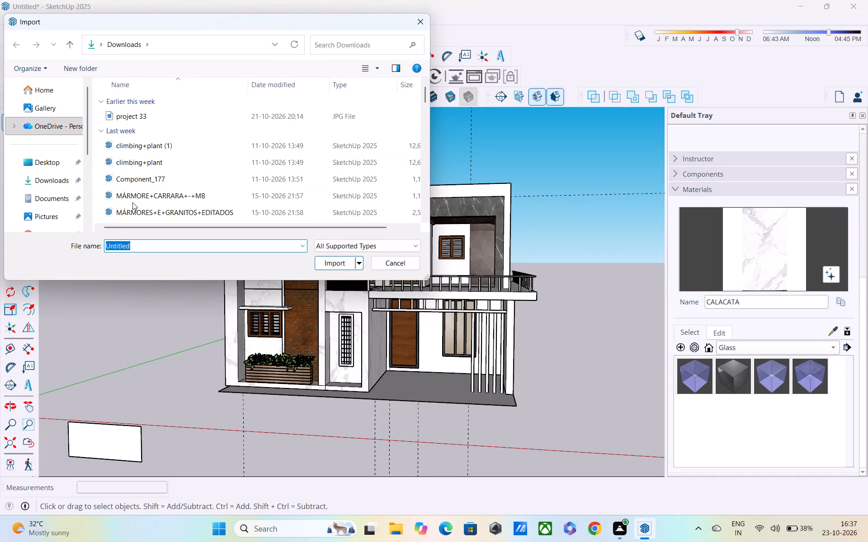
{"action": "scroll", "coordinate": [146, 212], "scroll_direction": "down", "scroll_amount": 1}
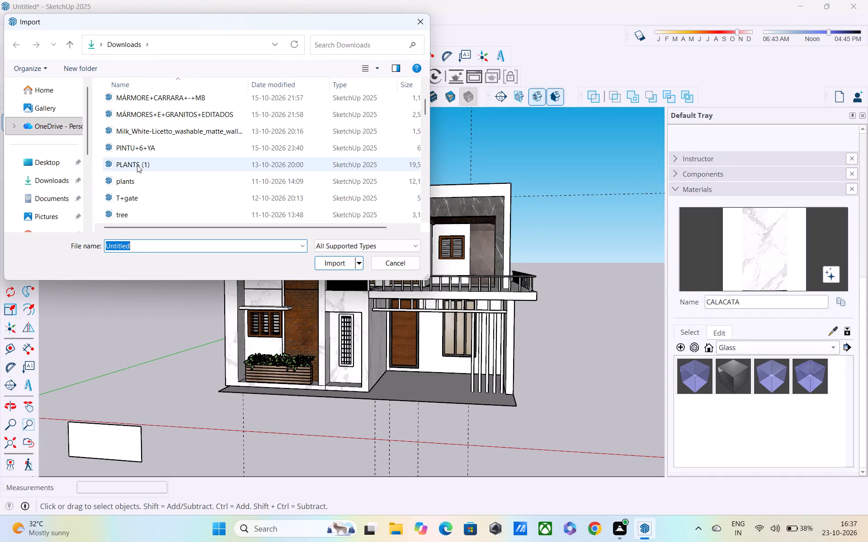
{"action": "left_click", "coordinate": [137, 165]}
{"action": "left_click", "coordinate": [333, 261]}
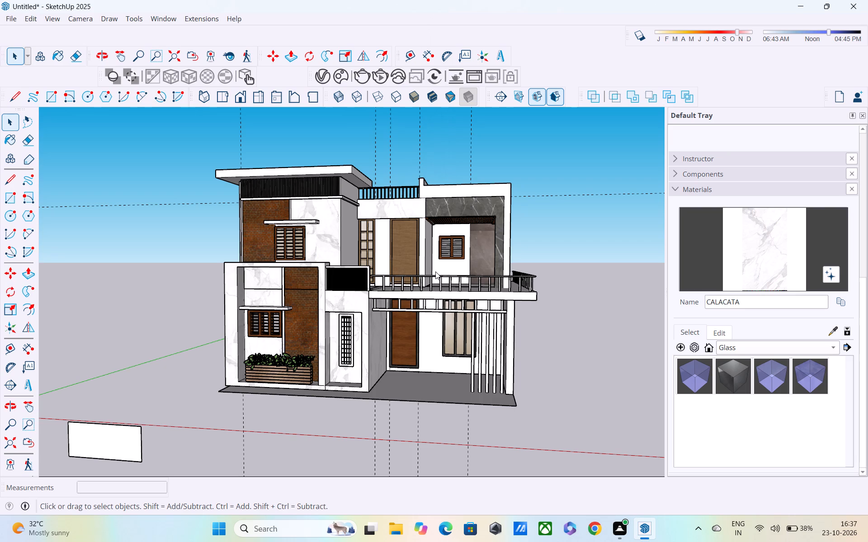
{"action": "scroll", "coordinate": [596, 264], "scroll_direction": "down", "scroll_amount": 2}
{"action": "scroll", "coordinate": [454, 285], "scroll_direction": "down", "scroll_amount": 4}
{"action": "middle_click_drag", "start_coordinate": [481, 280], "coordinate": [431, 294]}
{"action": "scroll", "coordinate": [546, 288], "scroll_direction": "down", "scroll_amount": 2}
{"action": "middle_click_drag", "start_coordinate": [477, 299], "coordinate": [479, 300]}
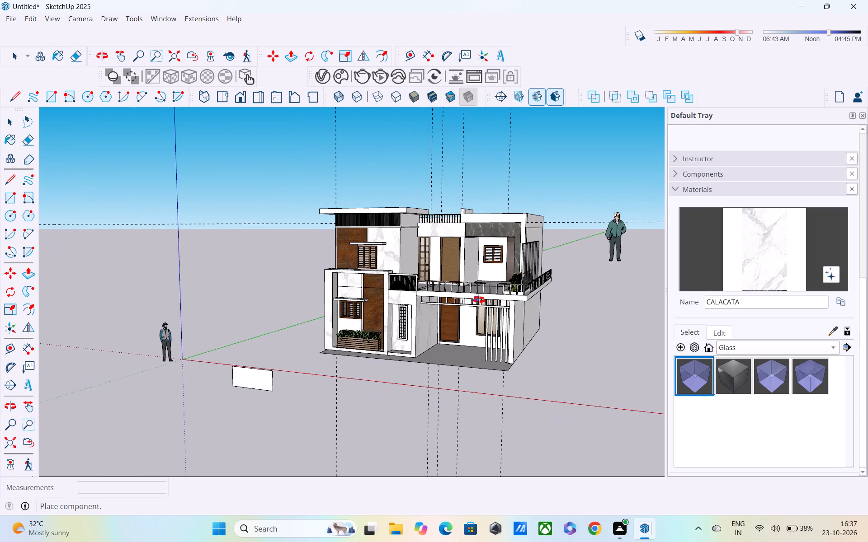
{"action": "middle_click_drag", "start_coordinate": [479, 300], "coordinate": [597, 299]}
{"action": "left_click", "coordinate": [602, 318]}
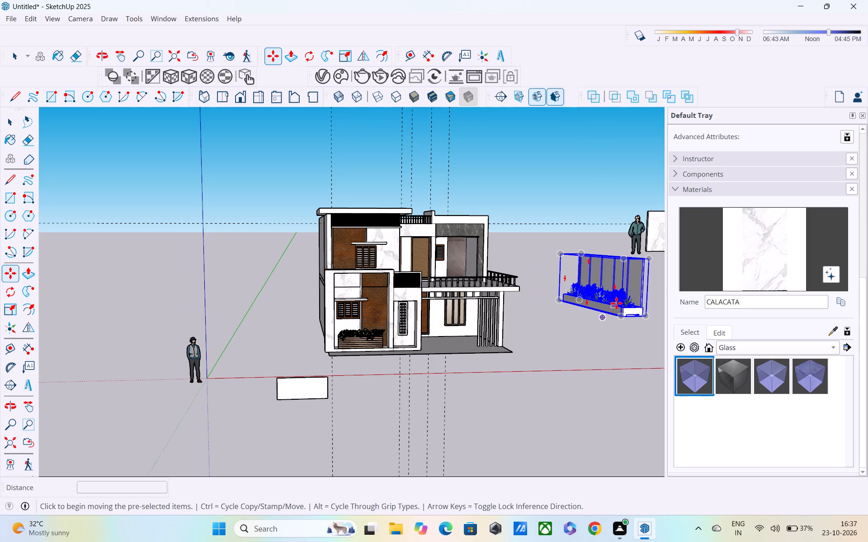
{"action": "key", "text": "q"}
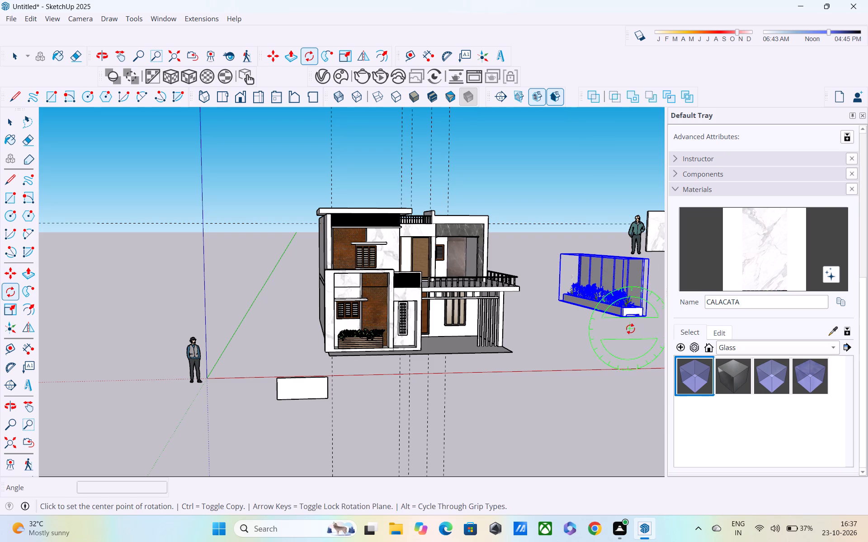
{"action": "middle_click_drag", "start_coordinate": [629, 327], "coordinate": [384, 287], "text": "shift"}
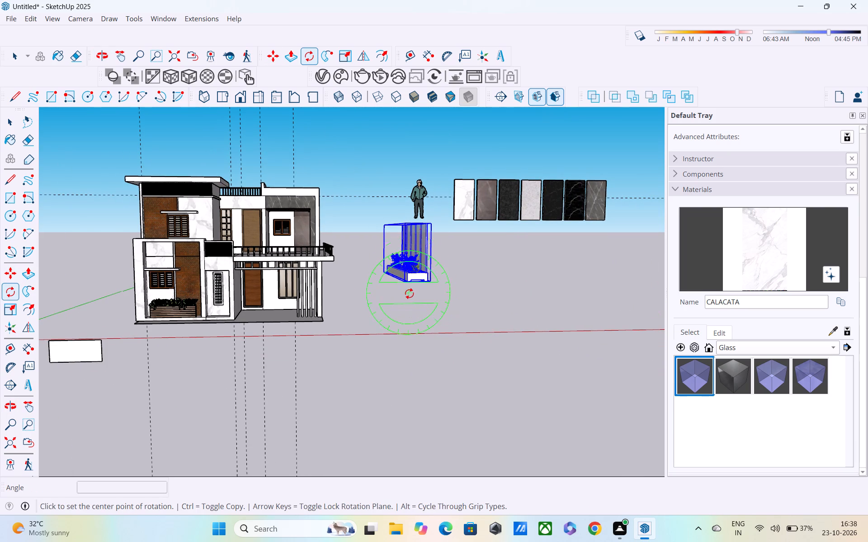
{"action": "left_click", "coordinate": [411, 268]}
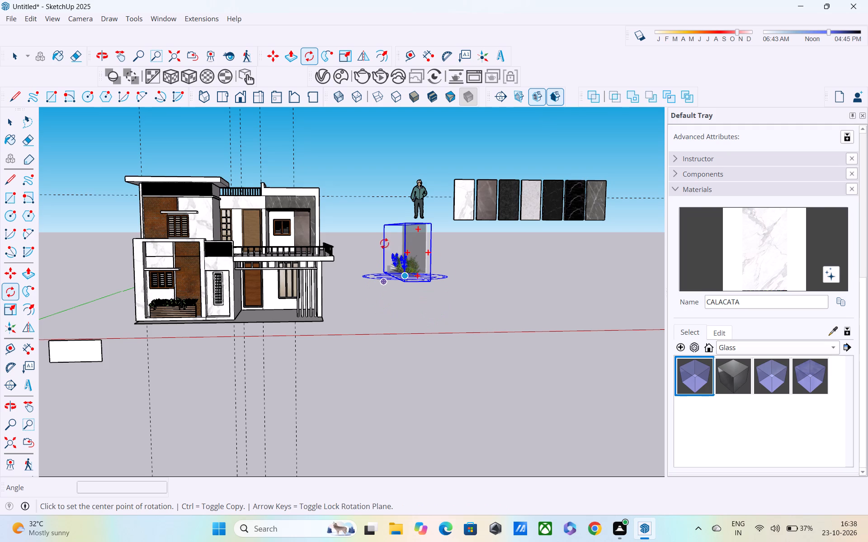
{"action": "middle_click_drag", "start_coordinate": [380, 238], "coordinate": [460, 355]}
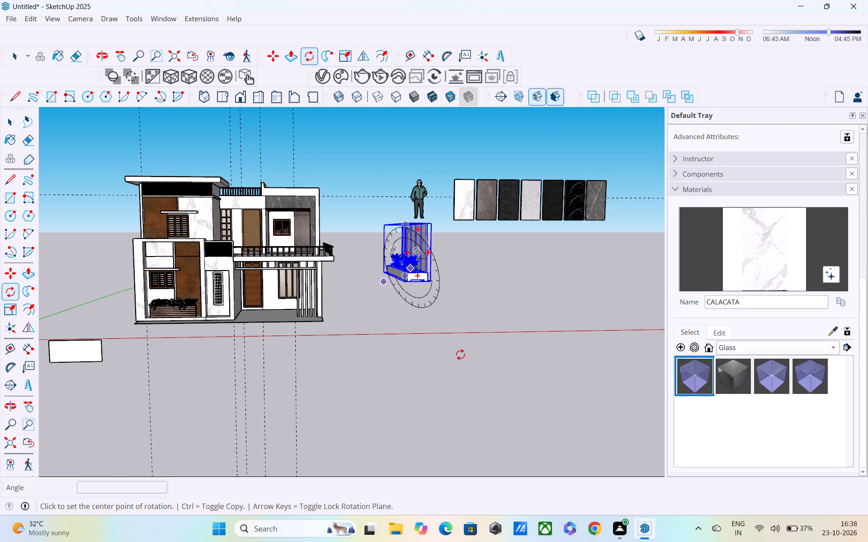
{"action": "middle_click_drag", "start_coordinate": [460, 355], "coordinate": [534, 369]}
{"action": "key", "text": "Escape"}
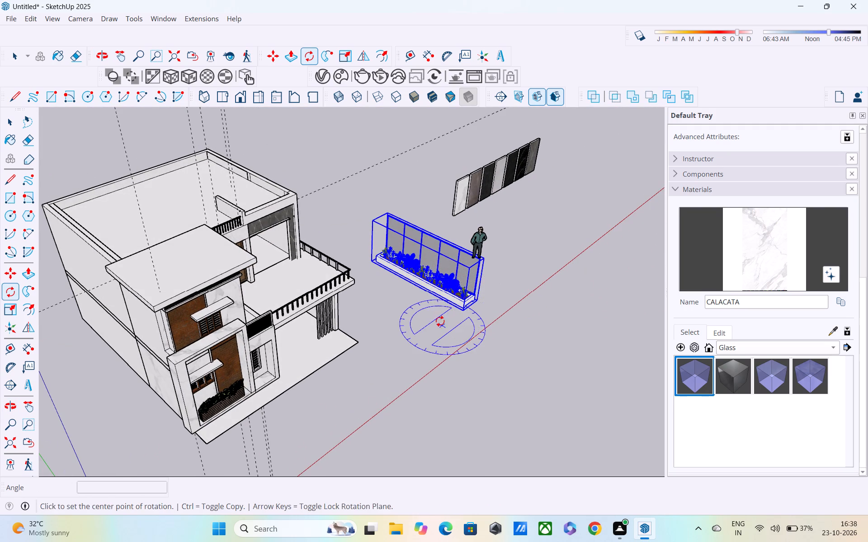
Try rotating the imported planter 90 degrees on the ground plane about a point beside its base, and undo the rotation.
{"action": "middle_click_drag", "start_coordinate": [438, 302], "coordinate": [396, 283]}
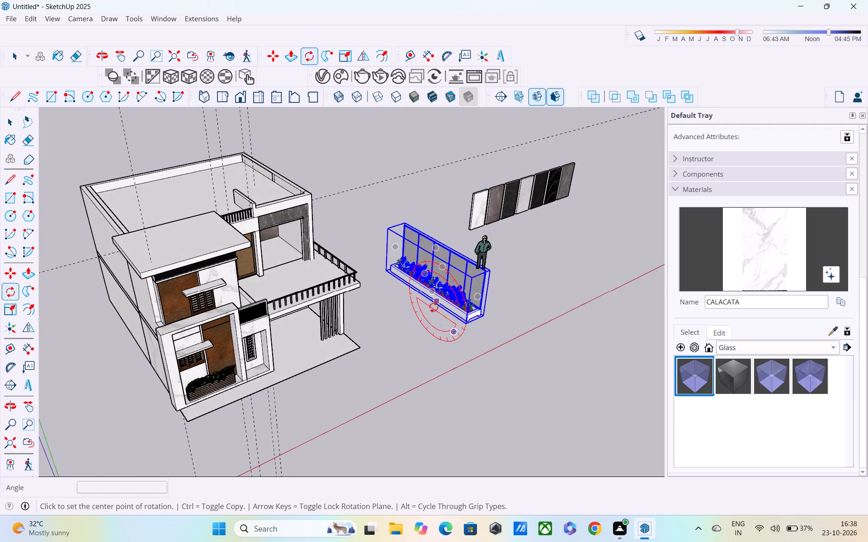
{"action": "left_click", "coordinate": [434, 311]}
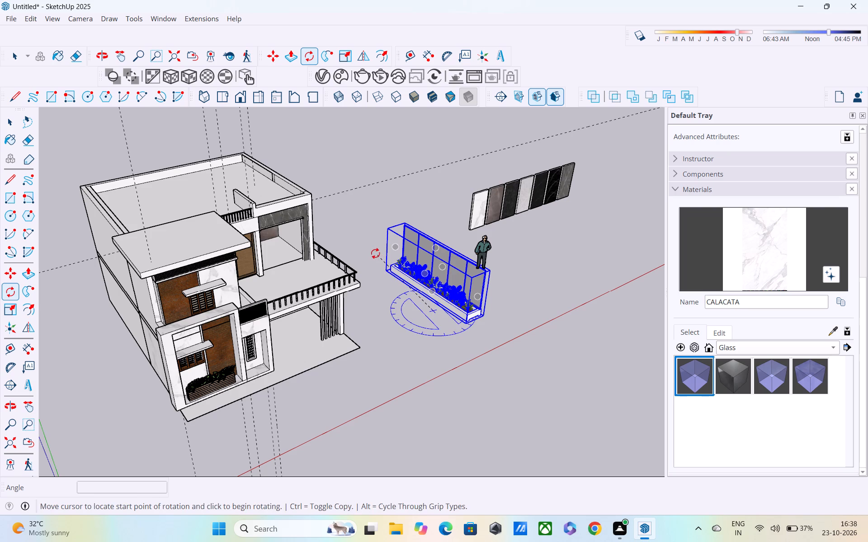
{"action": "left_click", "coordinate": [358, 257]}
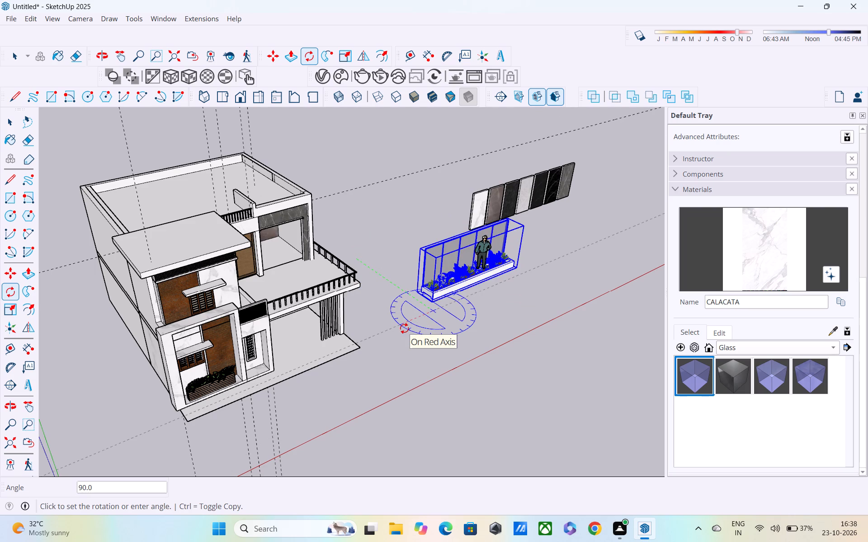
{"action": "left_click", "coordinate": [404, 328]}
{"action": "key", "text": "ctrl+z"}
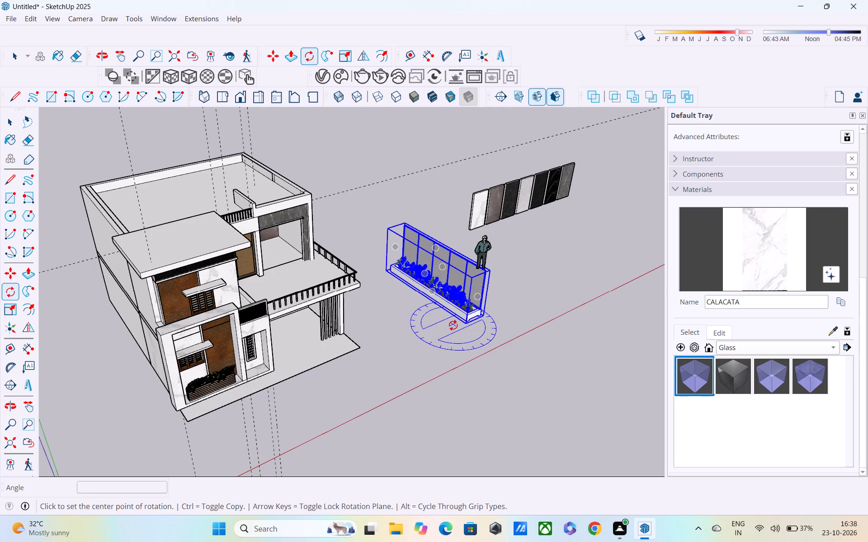
Rotate the imported planter 90 degrees on the ground plane so its length runs parallel to the house front.
{"action": "left_click", "coordinate": [448, 318]}
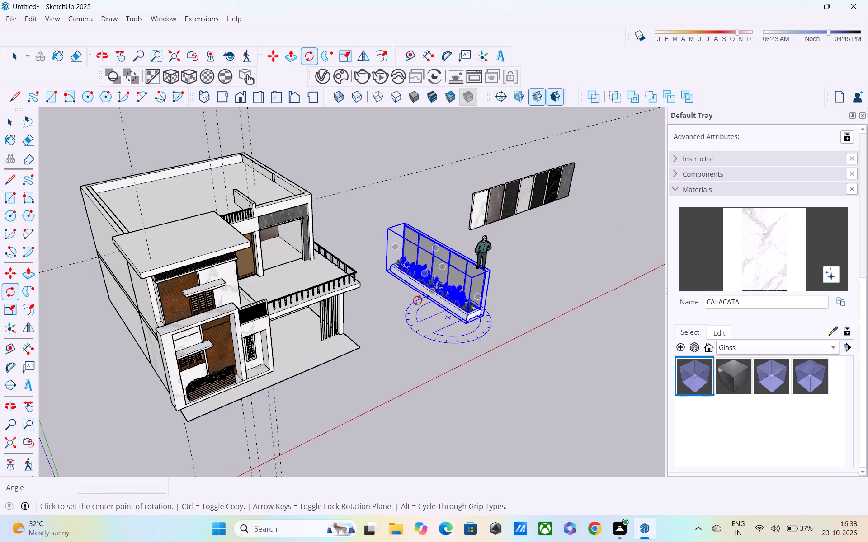
{"action": "left_click", "coordinate": [369, 271]}
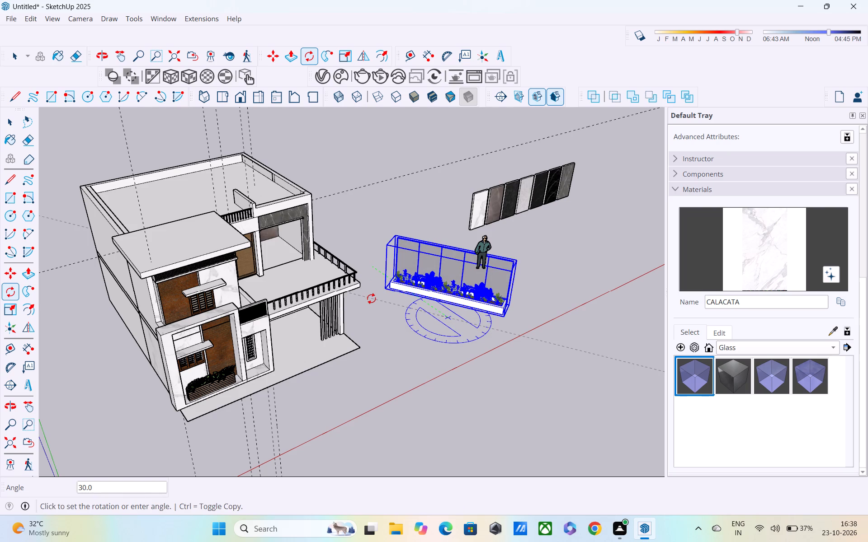
{"action": "type", "text": "90"}
{"action": "key", "text": "Return"}
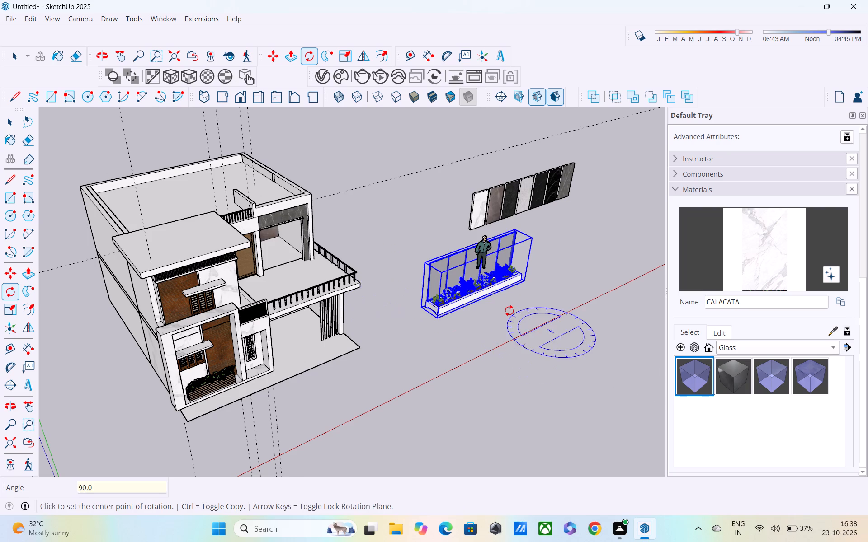
Move the rotated planter about 4' 5" farther from the house in the open space.
{"action": "key", "text": "m"}
{"action": "left_click", "coordinate": [439, 319]}
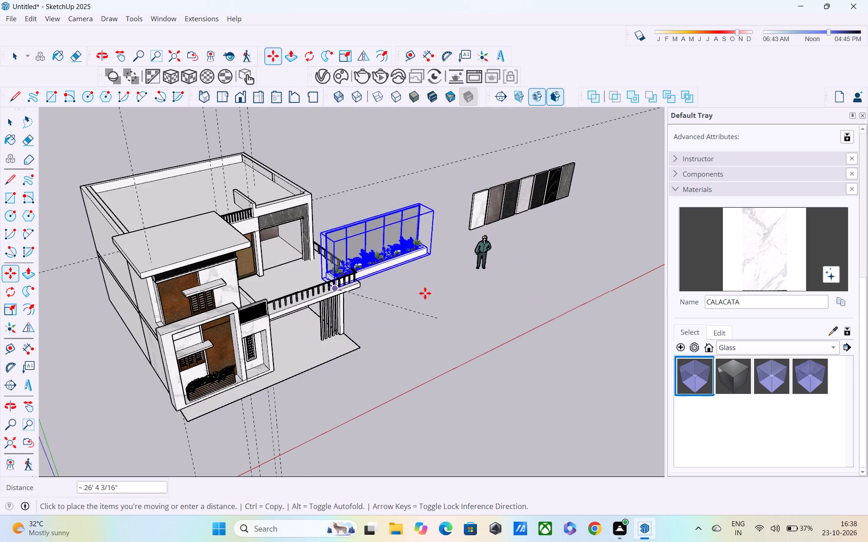
{"action": "left_click", "coordinate": [466, 322]}
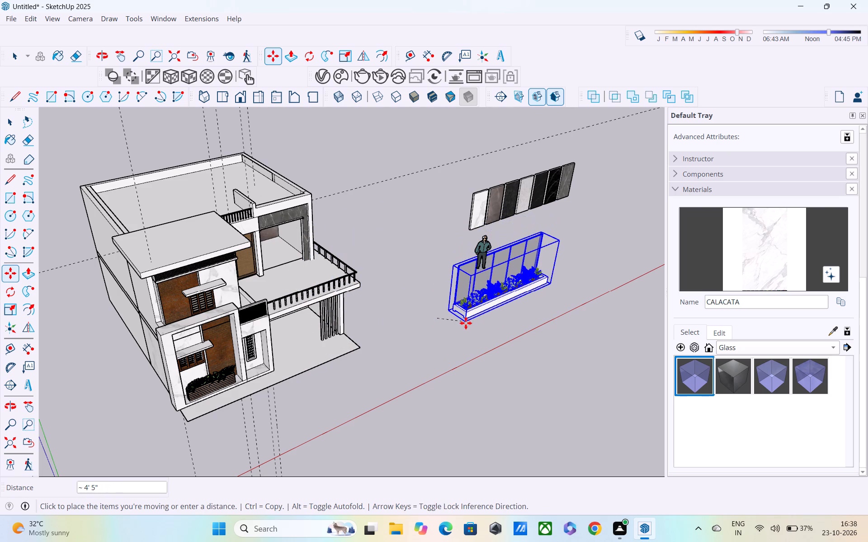
Scale the imported planter beside the house down along its length to about 0.88.
{"action": "key", "text": "s"}
{"action": "scroll", "coordinate": [498, 250], "scroll_direction": "up", "scroll_amount": 2}
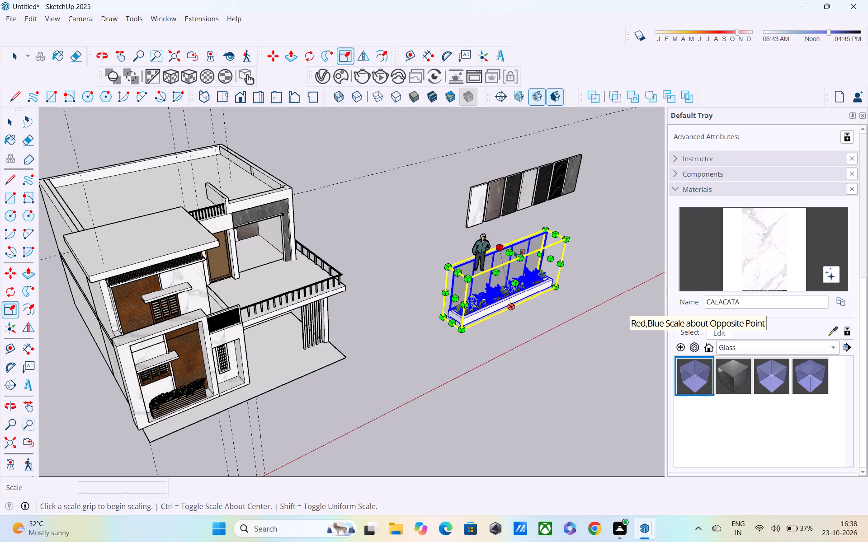
{"action": "scroll", "coordinate": [514, 250], "scroll_direction": "up", "scroll_amount": 2}
{"action": "left_click", "coordinate": [515, 250]}
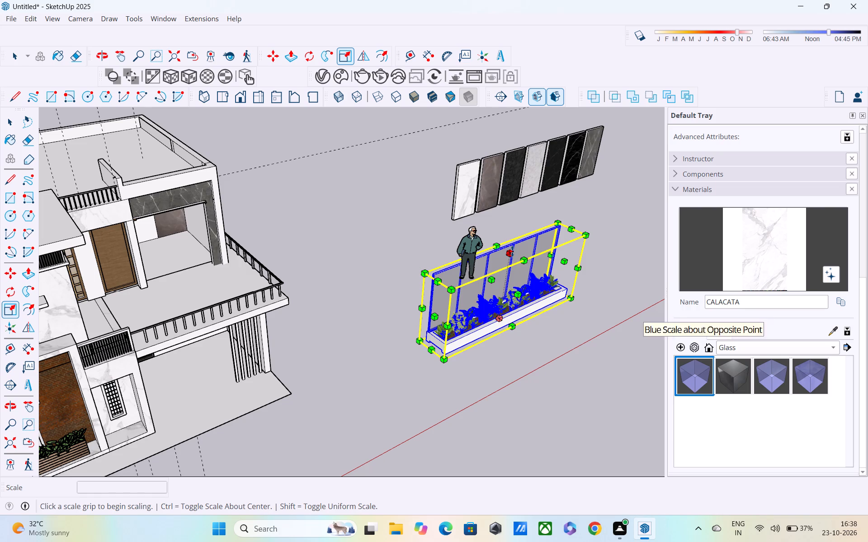
{"action": "left_click_drag", "start_coordinate": [512, 251], "coordinate": [510, 286]}
{"action": "left_click_drag", "start_coordinate": [435, 333], "coordinate": [515, 298]}
{"action": "middle_click_drag", "start_coordinate": [544, 295], "coordinate": [291, 272]}
{"action": "middle_click_drag", "start_coordinate": [430, 381], "coordinate": [319, 280]}
{"action": "middle_click_drag", "start_coordinate": [328, 290], "coordinate": [332, 294]}
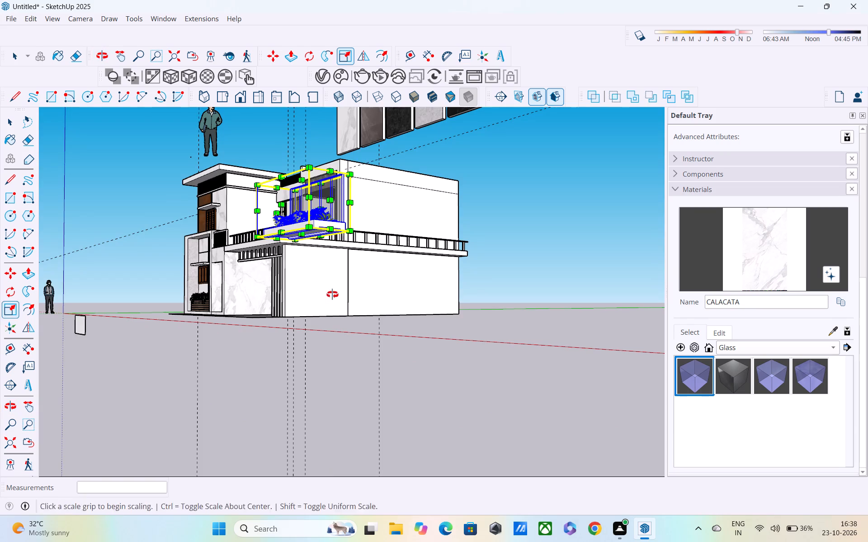
{"action": "middle_click_drag", "start_coordinate": [332, 294], "coordinate": [361, 332]}
{"action": "scroll", "coordinate": [434, 332], "scroll_direction": "up", "scroll_amount": 2}
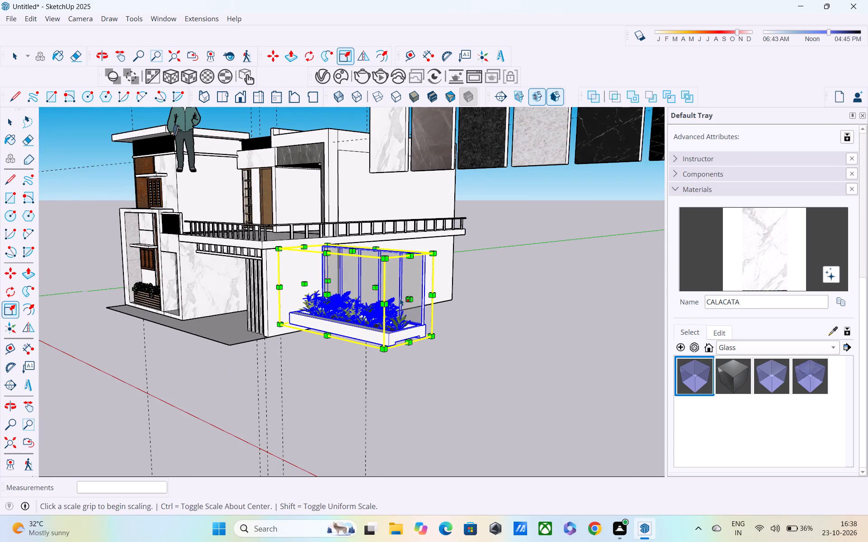
{"action": "left_click", "coordinate": [406, 299]}
{"action": "left_click", "coordinate": [394, 299]}
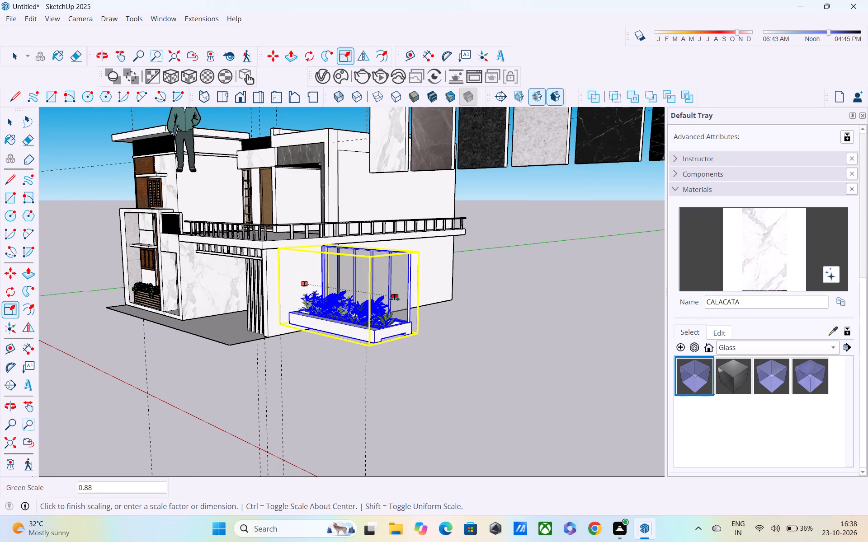
Scale the planter's height down to about 0.68 from its top.
{"action": "middle_click_drag", "start_coordinate": [411, 317], "coordinate": [517, 380]}
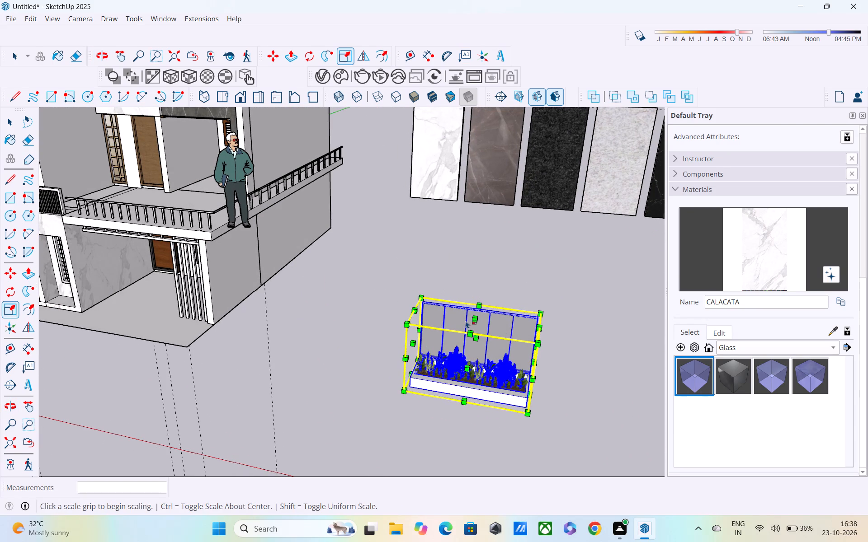
{"action": "left_click", "coordinate": [475, 320]}
{"action": "left_click", "coordinate": [477, 341]}
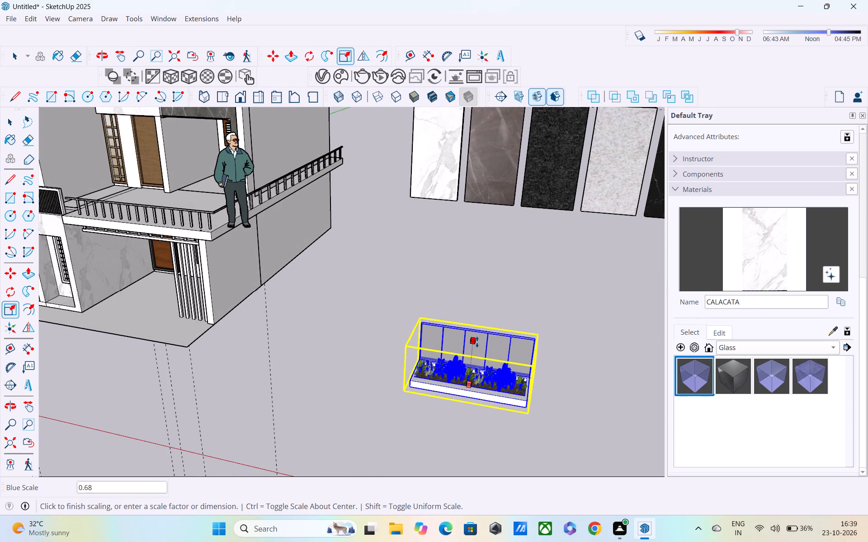
{"action": "key", "text": "space"}
Move the scaled planter by its lower front corner onto the first-floor balcony, behind the front railing near the outer corner.
{"action": "middle_click_drag", "start_coordinate": [522, 299], "coordinate": [521, 236]}
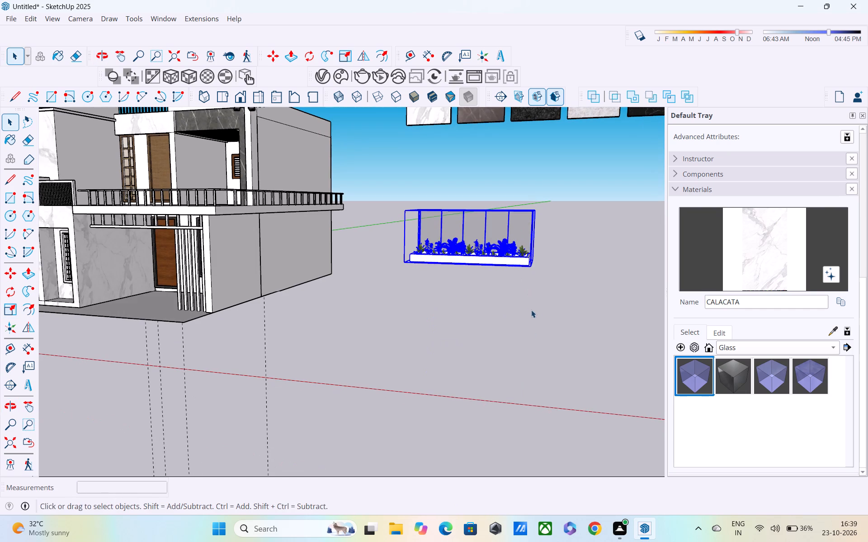
{"action": "key", "text": "m"}
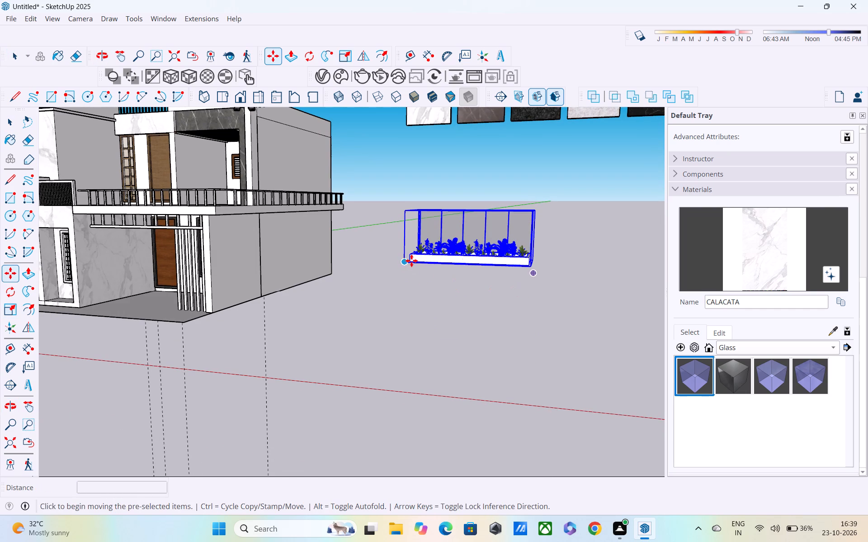
{"action": "key", "text": "m"}
{"action": "middle_click_drag", "start_coordinate": [446, 308], "coordinate": [450, 313]}
{"action": "middle_click_drag", "start_coordinate": [450, 313], "coordinate": [525, 347]}
{"action": "scroll", "coordinate": [611, 336], "scroll_direction": "up", "scroll_amount": 3}
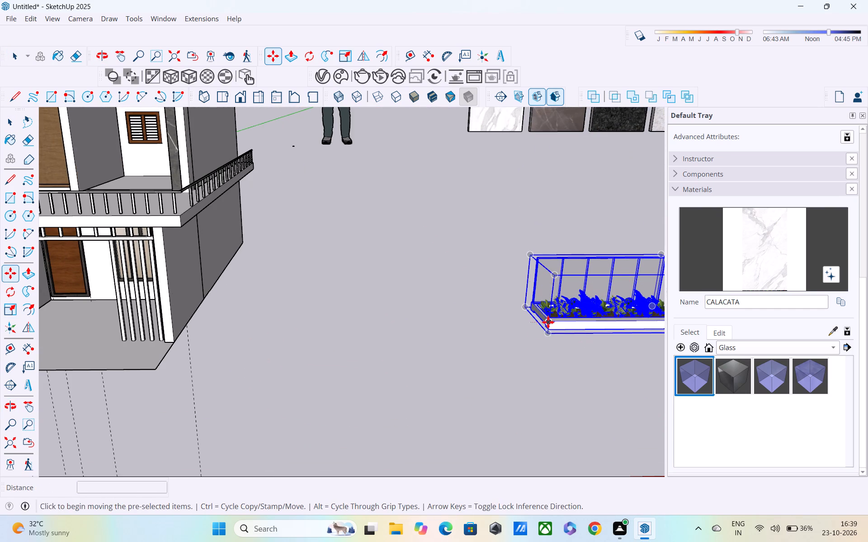
{"action": "key", "text": "m"}
{"action": "key", "text": "Escape"}
{"action": "key", "text": "space"}
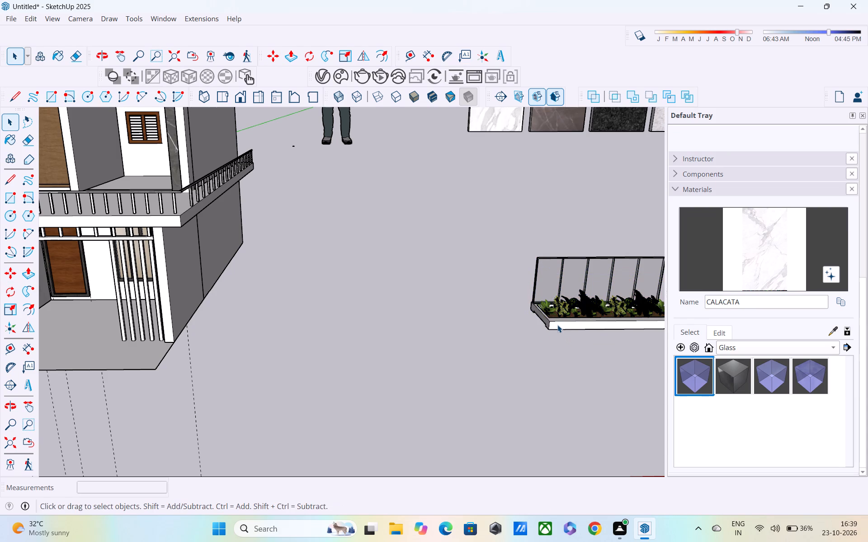
{"action": "left_click", "coordinate": [557, 325]}
{"action": "key", "text": "m"}
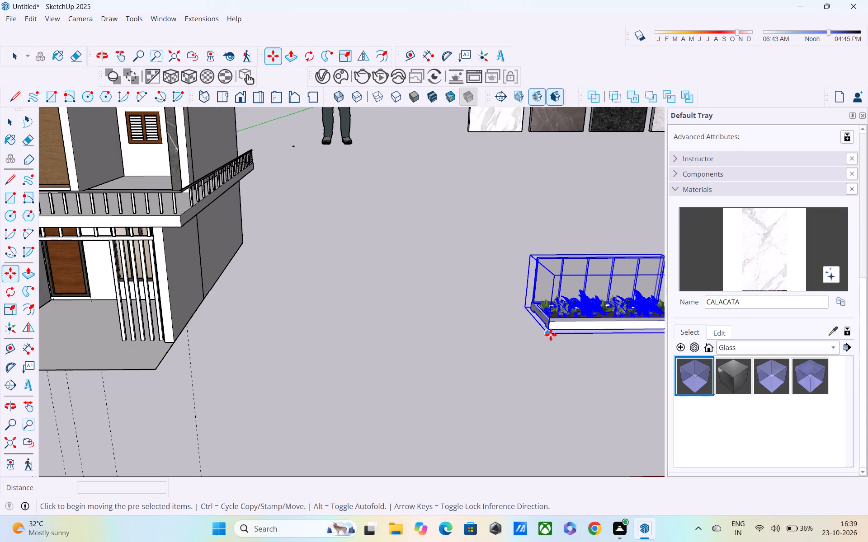
{"action": "left_click", "coordinate": [551, 335]}
{"action": "scroll", "coordinate": [378, 270], "scroll_direction": "down", "scroll_amount": 3}
{"action": "middle_click_drag", "start_coordinate": [383, 285], "coordinate": [418, 309], "text": "shift"}
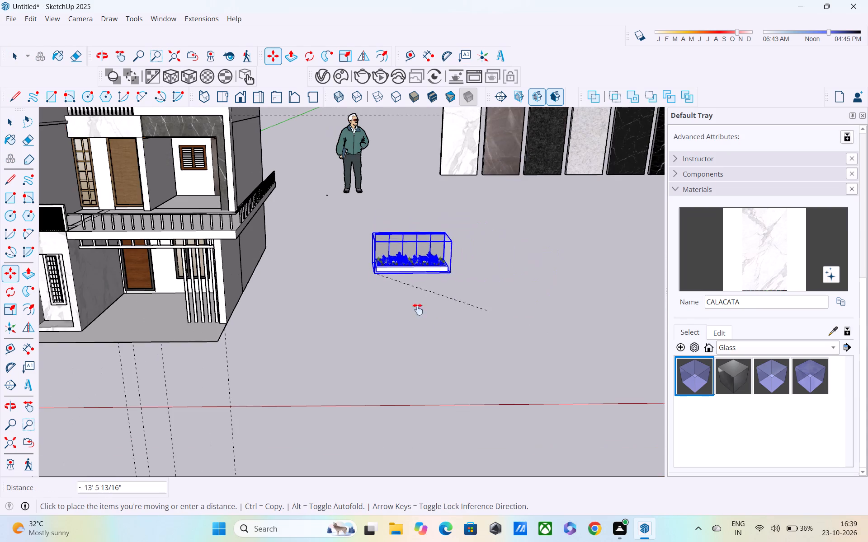
{"action": "middle_click_drag", "start_coordinate": [418, 309], "coordinate": [492, 361], "text": "shift"}
{"action": "middle_click_drag", "start_coordinate": [309, 276], "coordinate": [361, 342]}
{"action": "scroll", "coordinate": [300, 332], "scroll_direction": "up", "scroll_amount": 4}
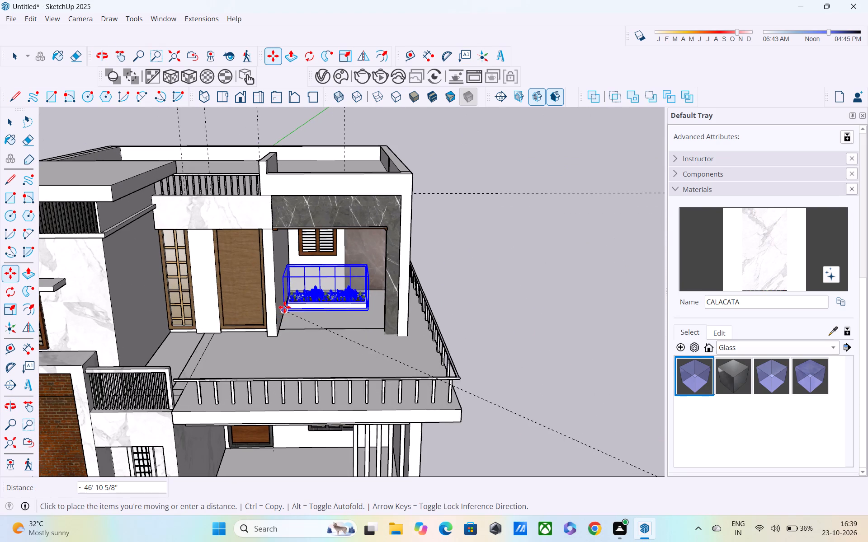
{"action": "scroll", "coordinate": [284, 296], "scroll_direction": "up", "scroll_amount": 2}
{"action": "middle_click_drag", "start_coordinate": [284, 296], "coordinate": [294, 341]}
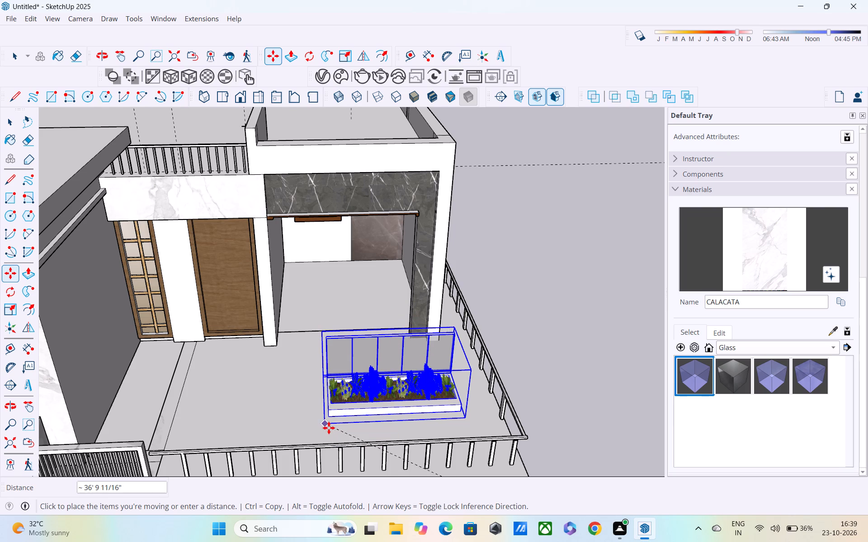
{"action": "left_click", "coordinate": [331, 430]}
Deselect the planter and examine its placement on the balcony from the front of the house.
{"action": "middle_click_drag", "start_coordinate": [340, 438], "coordinate": [311, 310]}
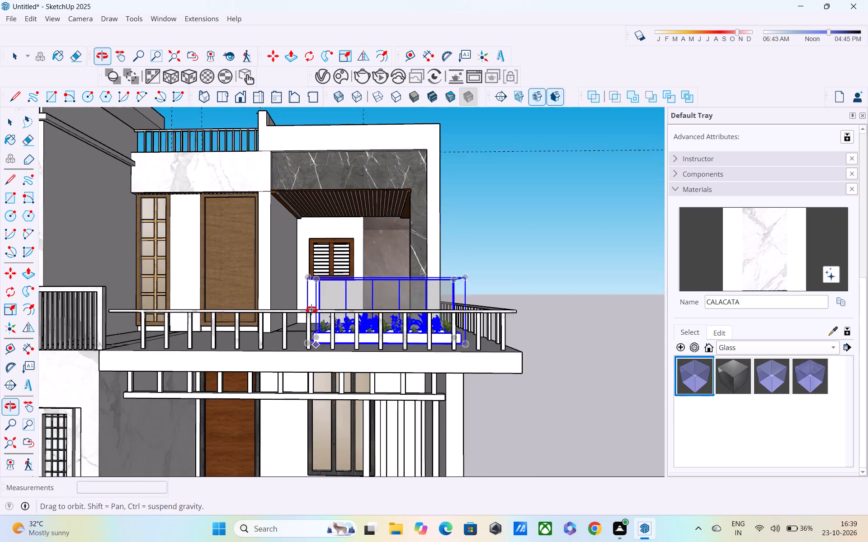
{"action": "key", "text": "space"}
{"action": "left_click", "coordinate": [542, 258]}
{"action": "middle_click_drag", "start_coordinate": [542, 295], "coordinate": [545, 339]}
{"action": "scroll", "coordinate": [544, 322], "scroll_direction": "down", "scroll_amount": 1}
{"action": "scroll", "coordinate": [545, 340], "scroll_direction": "up", "scroll_amount": 1}
{"action": "scroll", "coordinate": [541, 336], "scroll_direction": "down", "scroll_amount": 3}
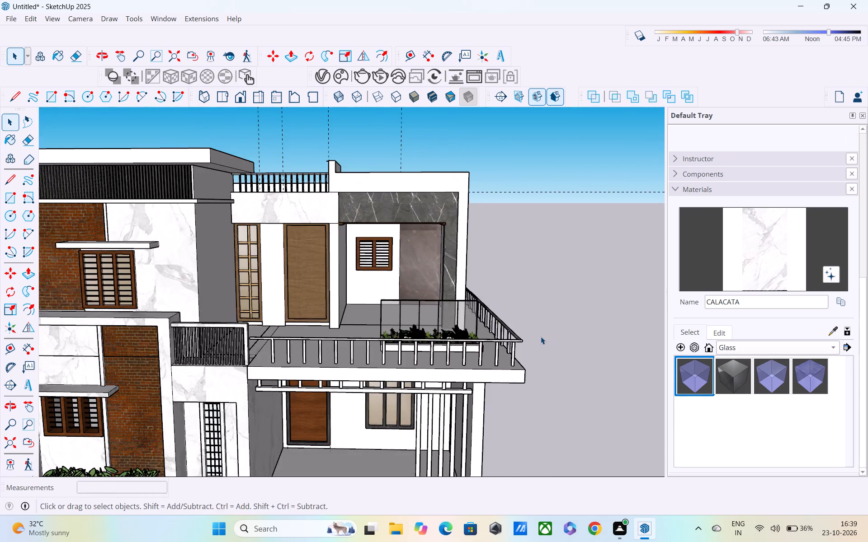
{"action": "middle_click_drag", "start_coordinate": [541, 336], "coordinate": [507, 304]}
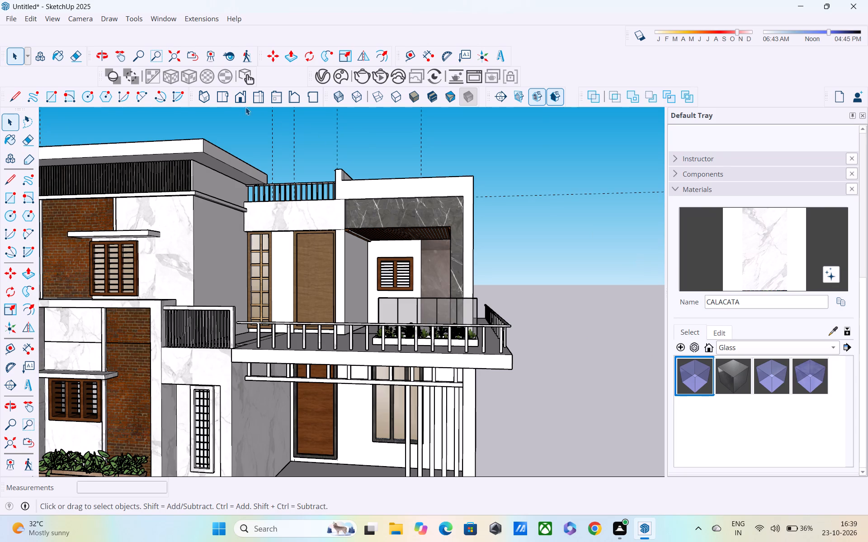
Save the model in the Documents folder as SK UP PRO 16, purging its unused items.
{"action": "left_click", "coordinate": [10, 20]}
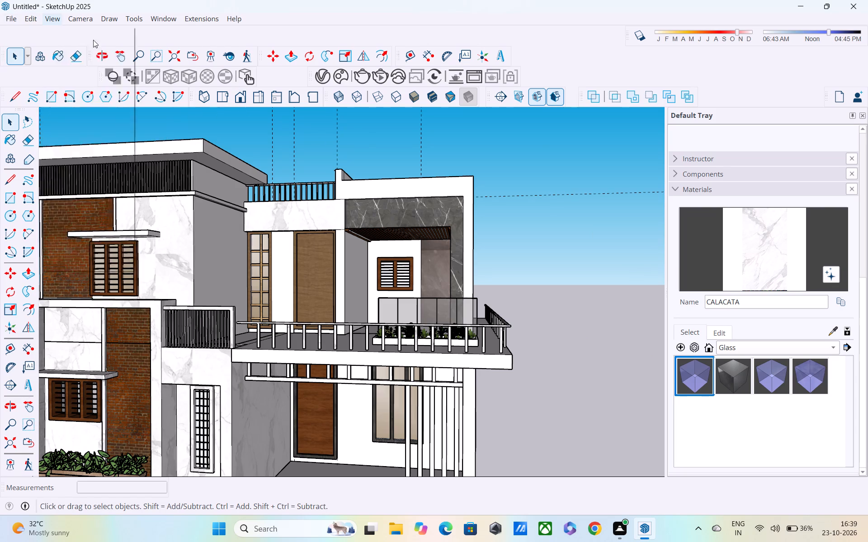
{"action": "left_click", "coordinate": [602, 174]}
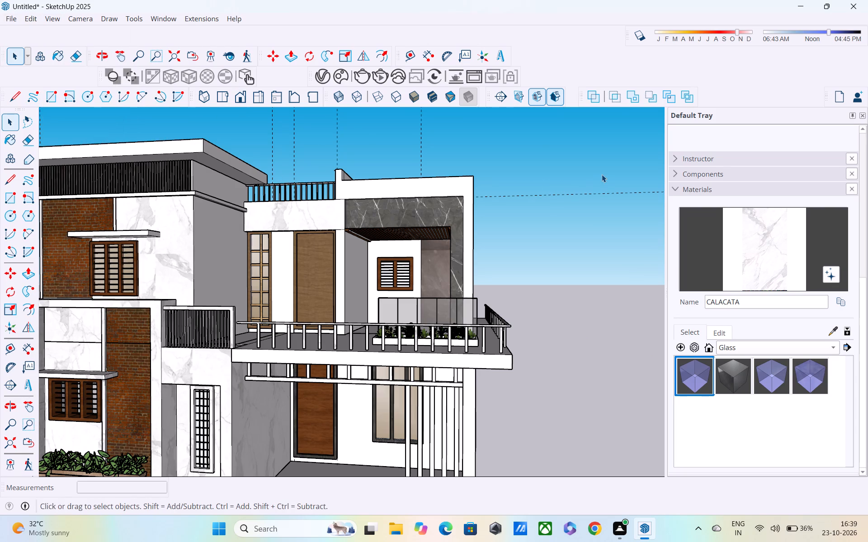
{"action": "key", "text": "ctrl+s"}
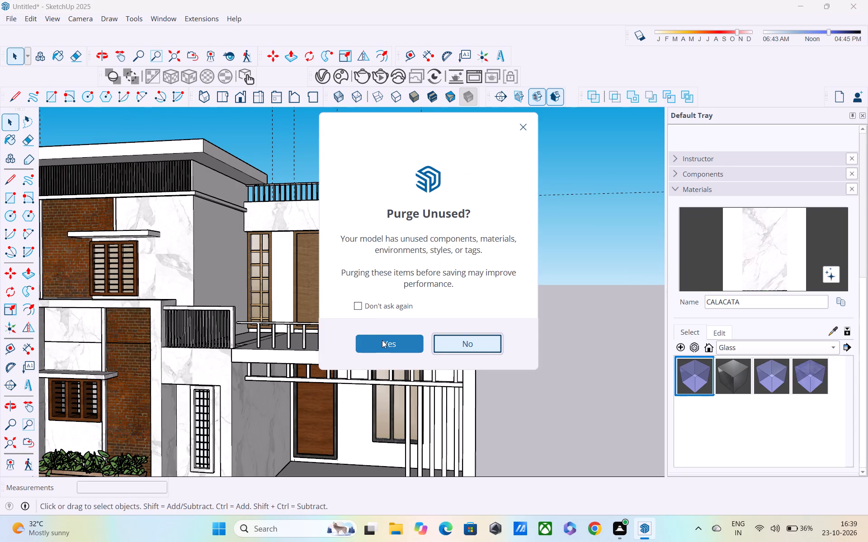
{"action": "left_click", "coordinate": [382, 340]}
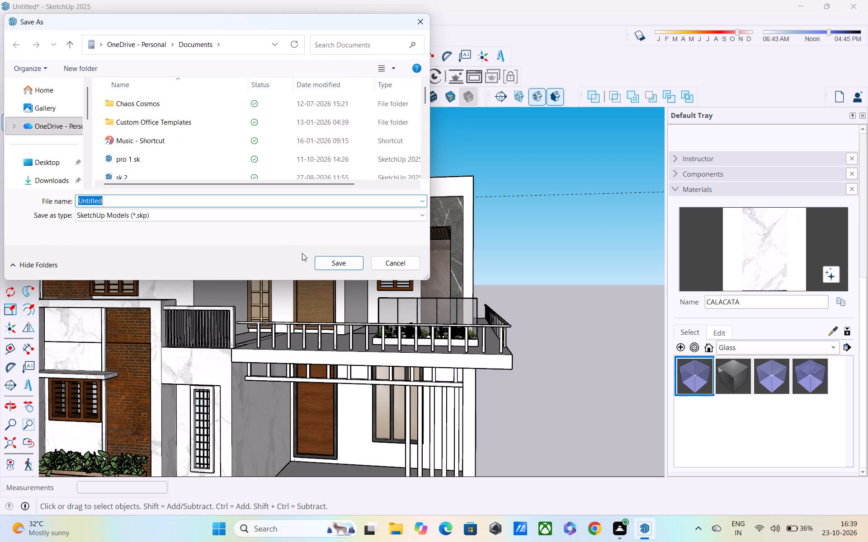
{"action": "left_click", "coordinate": [261, 204]}
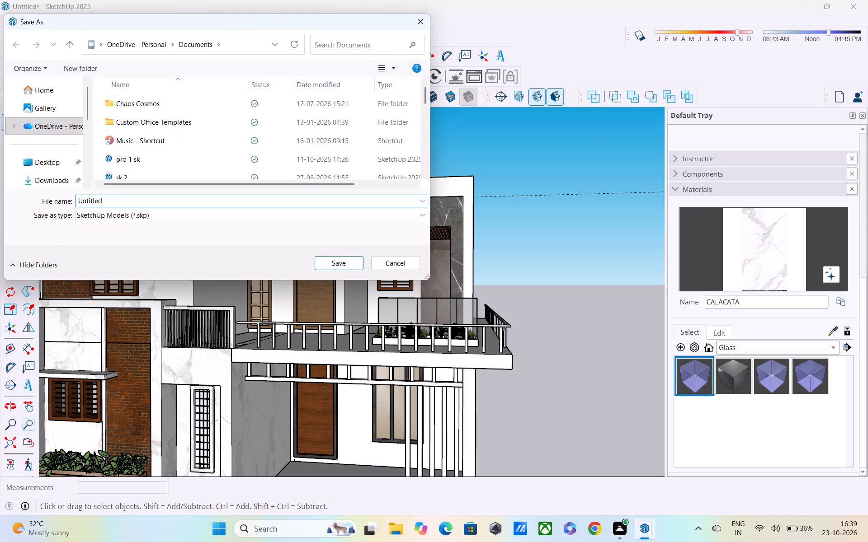
{"action": "key", "text": "BackSpace"}
{"action": "key", "text": "BackSpace"}
{"action": "key", "text": "BackSpace"}
{"action": "key", "text": "BackSpace"}
{"action": "key", "text": "BackSpace"}
{"action": "key", "text": "BackSpace"}
{"action": "key", "text": "BackSpace"}
{"action": "key", "text": "BackSpace"}
{"action": "key", "text": "BackSpace"}
{"action": "key", "text": "BackSpace"}
{"action": "key", "text": "BackSpace"}
{"action": "key", "text": "BackSpace"}
{"action": "key", "text": "BackSpace"}
{"action": "key", "text": "BackSpace"}
{"action": "key", "text": "BackSpace"}
{"action": "key", "text": "BackSpace"}
{"action": "key", "text": "BackSpace"}
{"action": "key", "text": "BackSpace"}
{"action": "key", "text": "BackSpace"}
{"action": "type", "text": "SK UP"}
{"action": "key", "text": "space"}
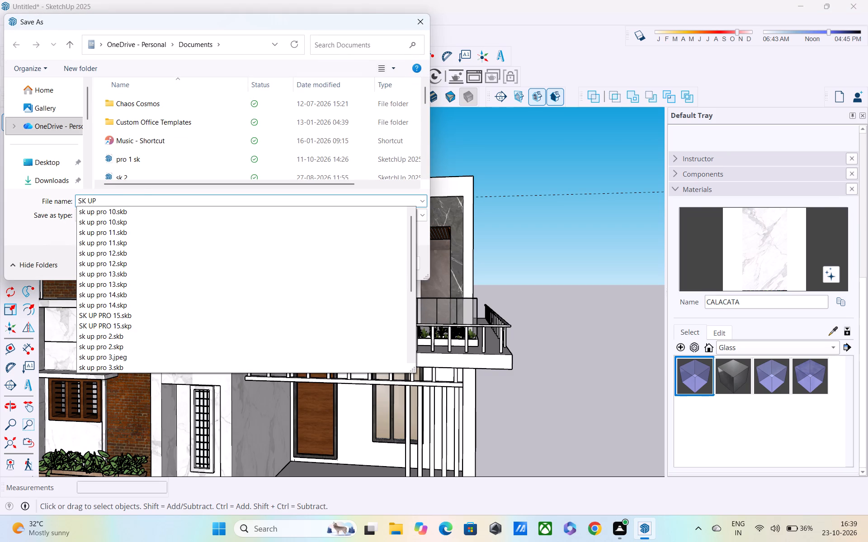
{"action": "type", "text": "PRO"}
{"action": "key", "text": "space"}
{"action": "type", "text": "16"}
{"action": "key", "text": "BackSpace"}
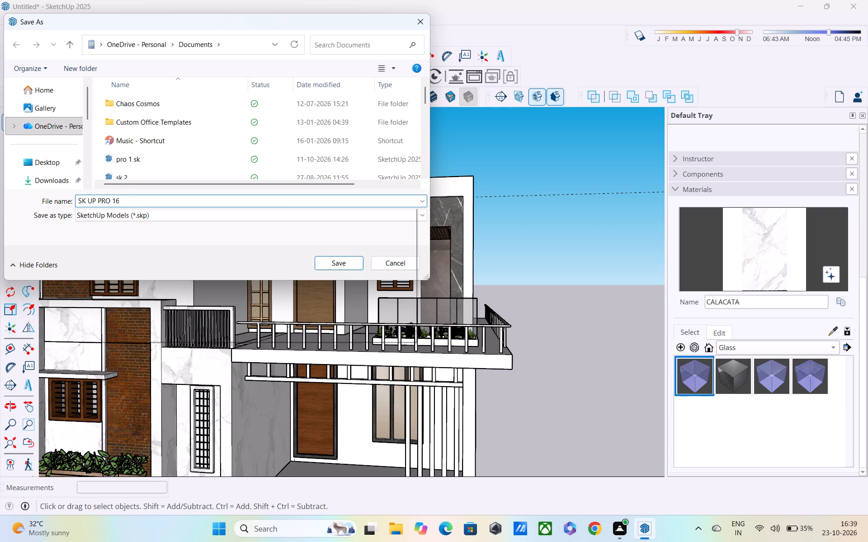
{"action": "key", "text": "BackSpace"}
{"action": "type", "text": "15"}
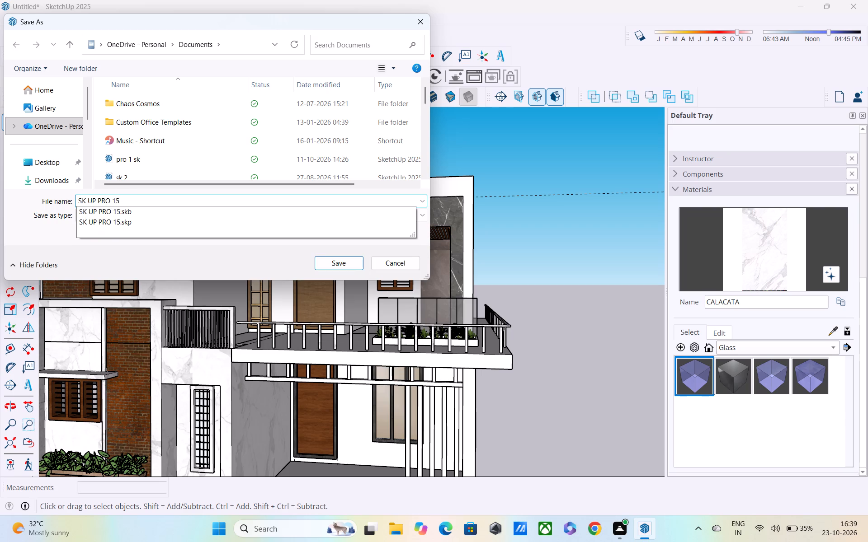
{"action": "key", "text": "BackSpace"}
{"action": "key", "text": "6"}
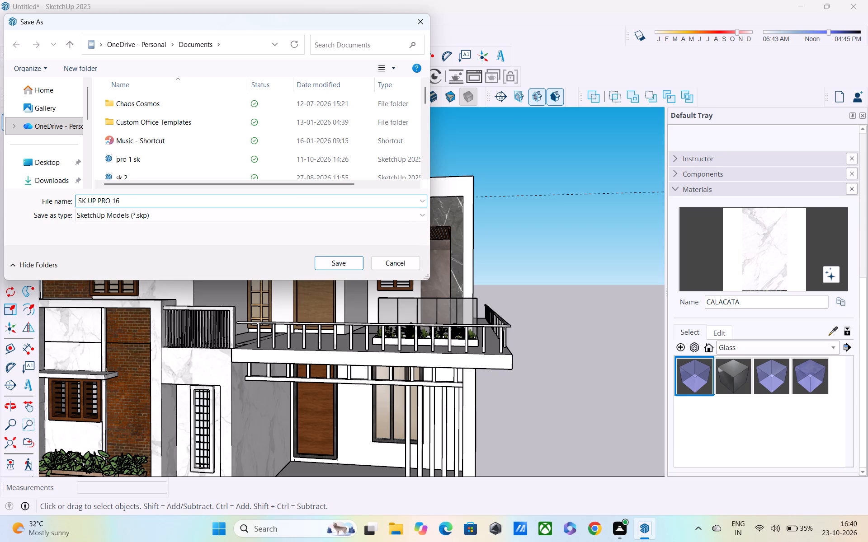
{"action": "left_click", "coordinate": [328, 264]}
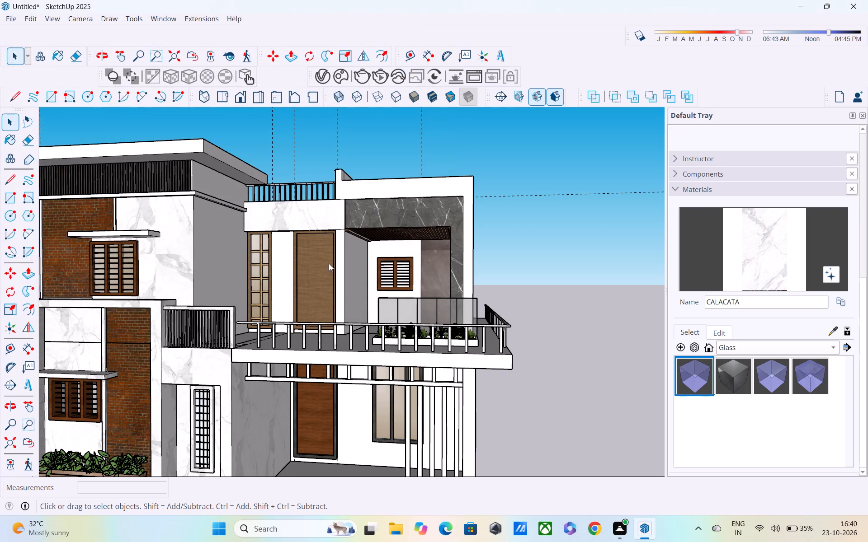
Examine the whole front elevation with the planters in place from several angles.
{"action": "scroll", "coordinate": [329, 263], "scroll_direction": "down", "scroll_amount": 3}
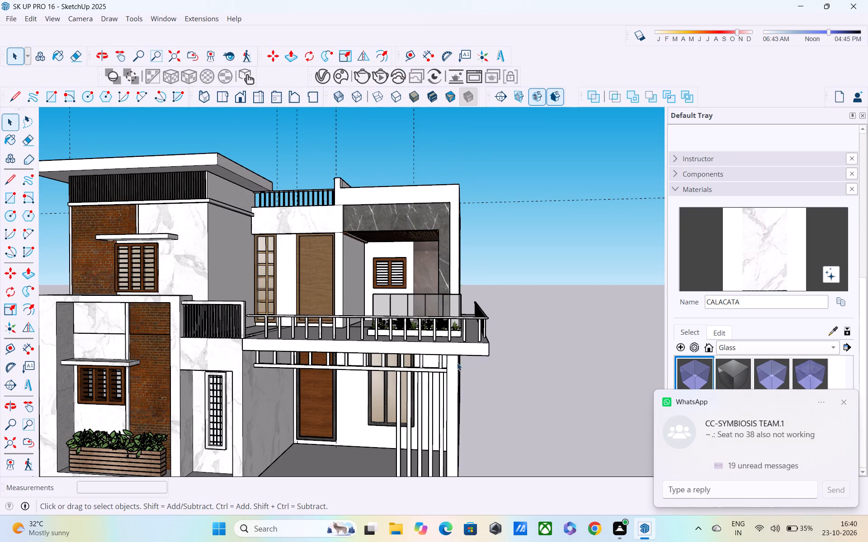
{"action": "left_click", "coordinate": [844, 405]}
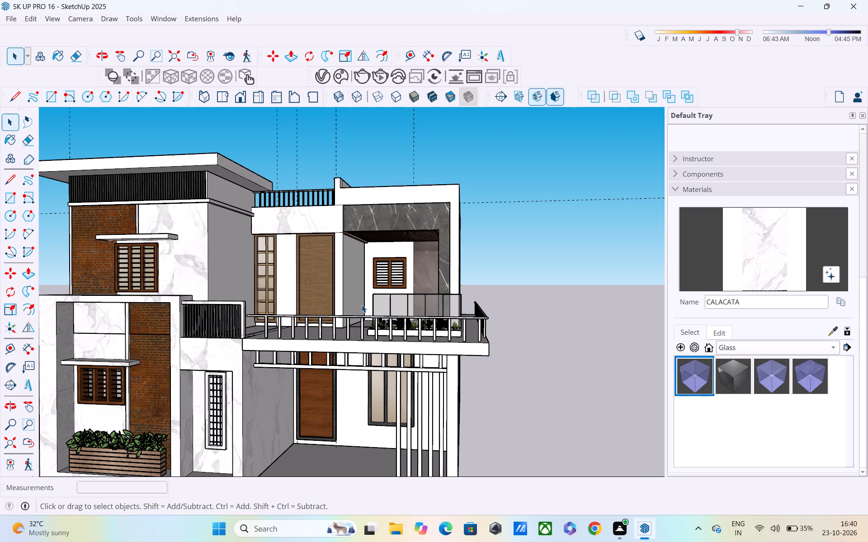
{"action": "middle_click_drag", "start_coordinate": [362, 305], "coordinate": [413, 284], "text": "shift"}
{"action": "middle_click_drag", "start_coordinate": [417, 278], "coordinate": [436, 251], "text": "shift"}
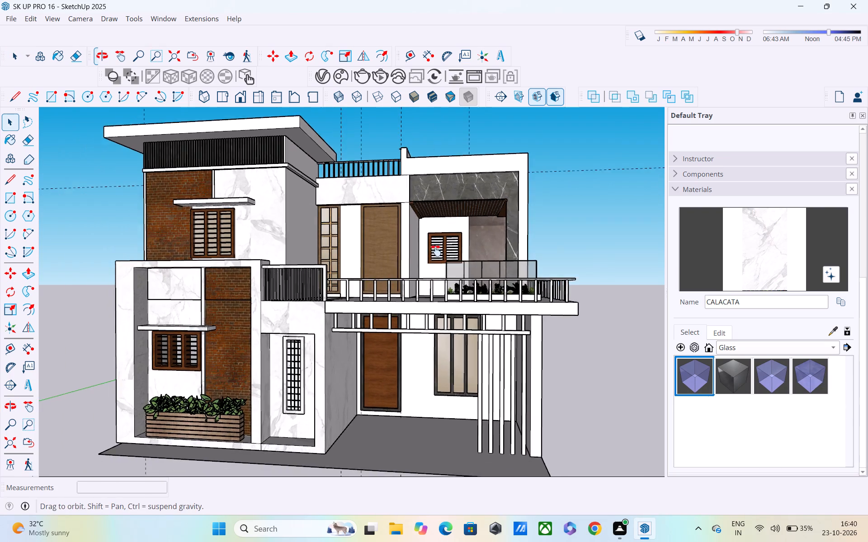
{"action": "middle_click_drag", "start_coordinate": [436, 251], "coordinate": [349, 351], "text": "shift"}
{"action": "scroll", "coordinate": [349, 351], "scroll_direction": "down", "scroll_amount": 6}
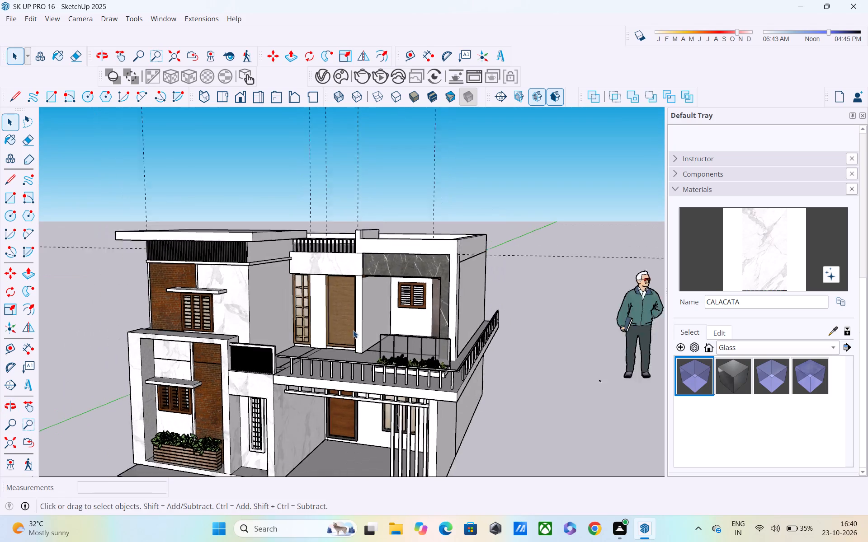
Delete the imported group of marble and granite sample panels standing beside the house.
{"action": "scroll", "coordinate": [353, 330], "scroll_direction": "down", "scroll_amount": 4}
{"action": "middle_click_drag", "start_coordinate": [365, 340], "coordinate": [297, 276]}
{"action": "scroll", "coordinate": [297, 276], "scroll_direction": "up", "scroll_amount": 1, "text": "shift"}
{"action": "scroll", "coordinate": [449, 283], "scroll_direction": "down", "scroll_amount": 3}
{"action": "key", "text": "space"}
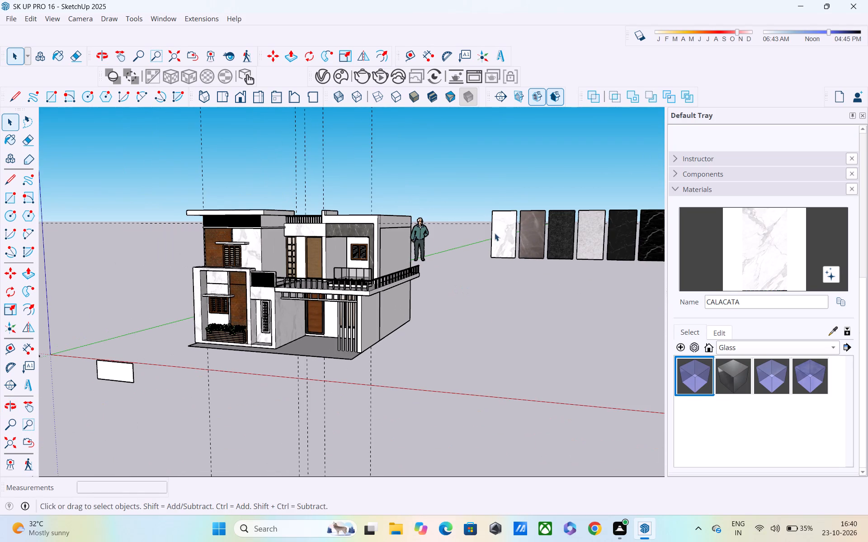
{"action": "left_click_drag", "start_coordinate": [490, 202], "coordinate": [597, 272]}
{"action": "left_click", "coordinate": [578, 249]}
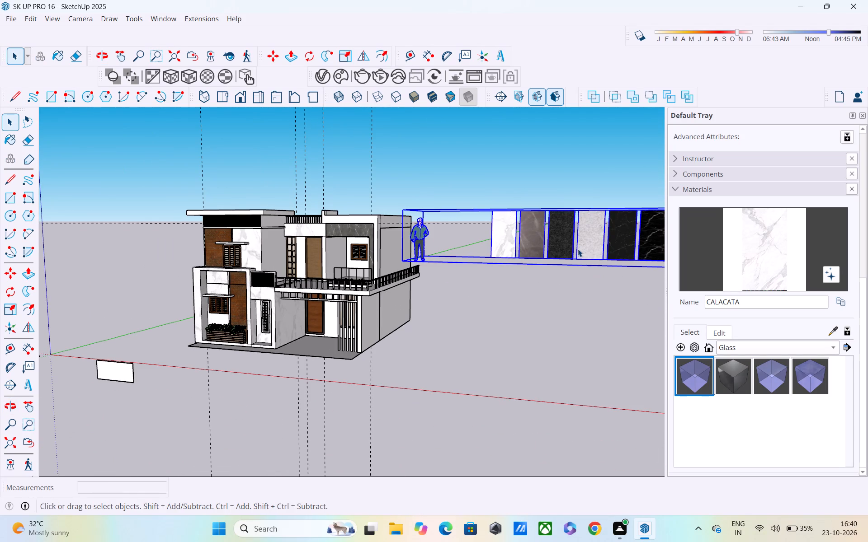
{"action": "key", "text": "Delete"}
Examine the house from the front, side and above to check the finishes and decoration.
{"action": "scroll", "coordinate": [572, 248], "scroll_direction": "down", "scroll_amount": 4}
{"action": "middle_click_drag", "start_coordinate": [488, 310], "coordinate": [522, 341]}
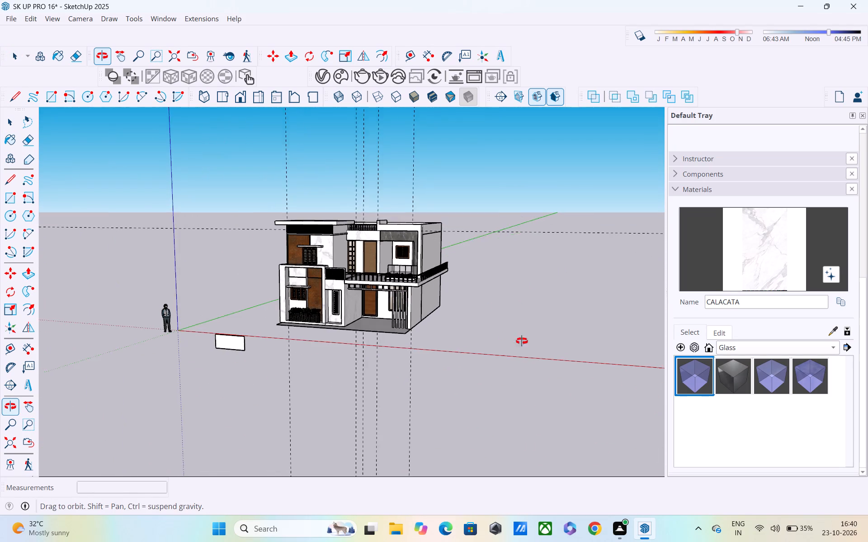
{"action": "middle_click_drag", "start_coordinate": [522, 341], "coordinate": [497, 294]}
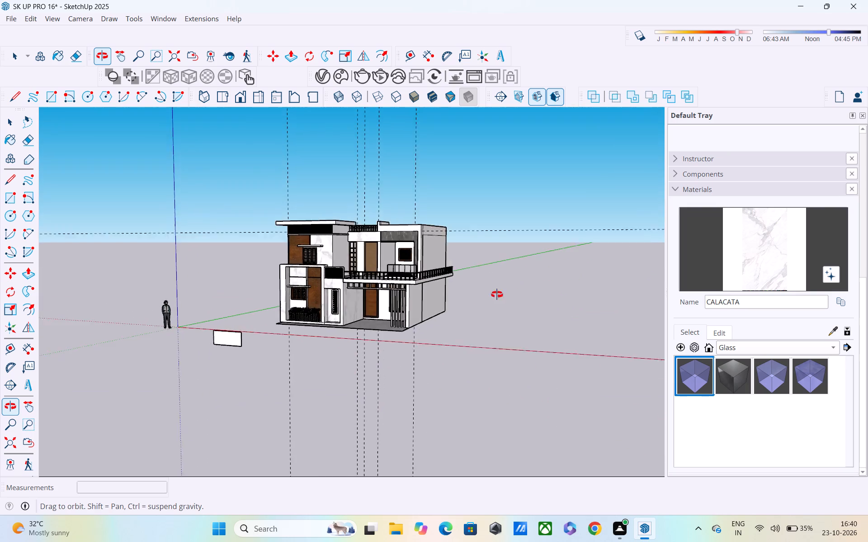
{"action": "middle_click_drag", "start_coordinate": [497, 294], "coordinate": [544, 290]}
{"action": "middle_click_drag", "start_coordinate": [386, 262], "coordinate": [309, 257]}
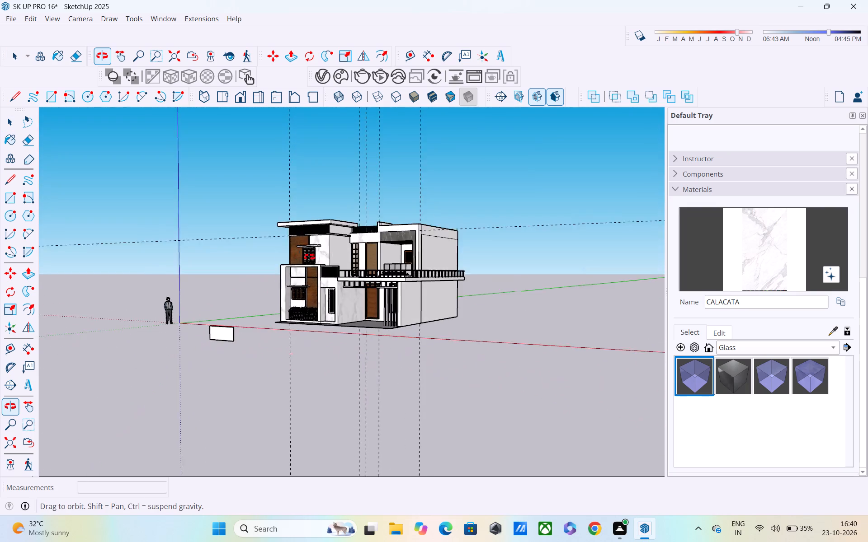
{"action": "middle_click_drag", "start_coordinate": [309, 257], "coordinate": [346, 262]}
{"action": "scroll", "coordinate": [403, 287], "scroll_direction": "up", "scroll_amount": 8}
{"action": "middle_click_drag", "start_coordinate": [376, 257], "coordinate": [256, 301]}
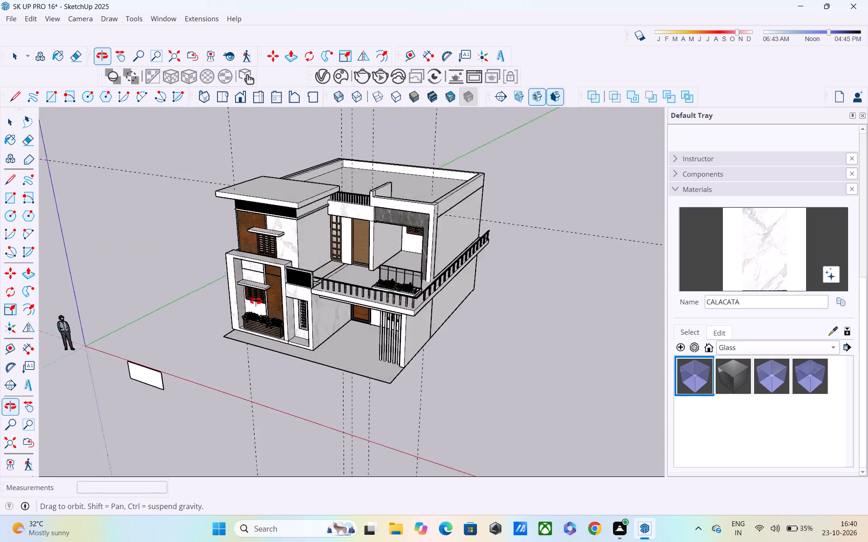
{"action": "middle_click_drag", "start_coordinate": [256, 301], "coordinate": [408, 319]}
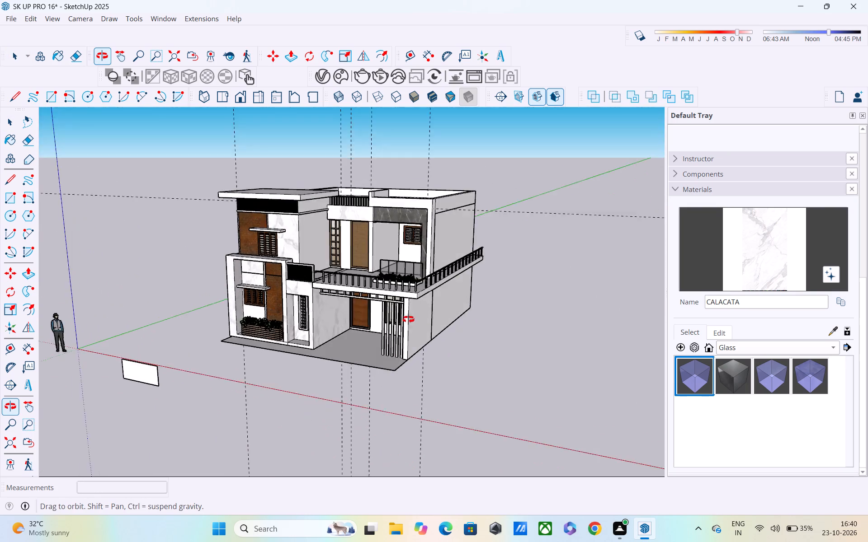
{"action": "middle_click_drag", "start_coordinate": [408, 319], "coordinate": [410, 316]}
{"action": "scroll", "coordinate": [386, 295], "scroll_direction": "up", "scroll_amount": 4}
{"action": "middle_click_drag", "start_coordinate": [381, 284], "coordinate": [476, 280]}
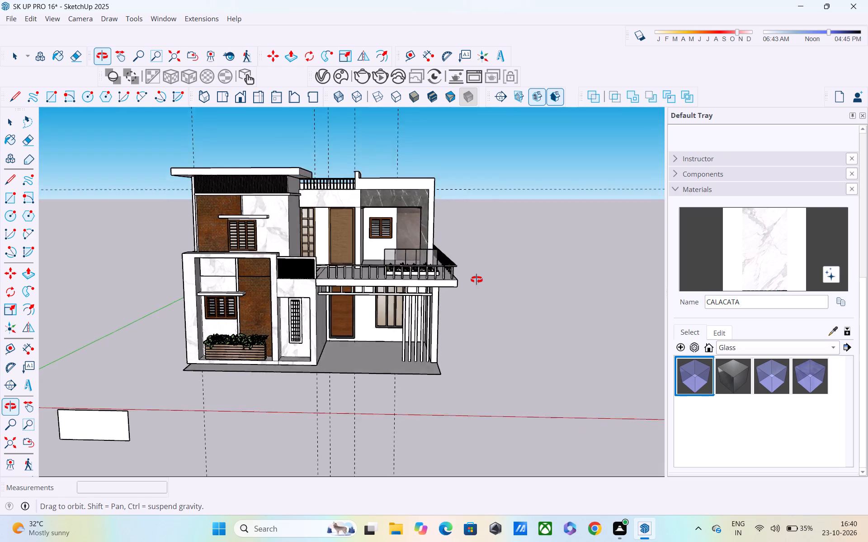
{"action": "middle_click_drag", "start_coordinate": [476, 280], "coordinate": [473, 275]}
{"action": "scroll", "coordinate": [382, 267], "scroll_direction": "up", "scroll_amount": 3}
{"action": "scroll", "coordinate": [288, 264], "scroll_direction": "up", "scroll_amount": 1}
{"action": "middle_click_drag", "start_coordinate": [292, 267], "coordinate": [120, 332]}
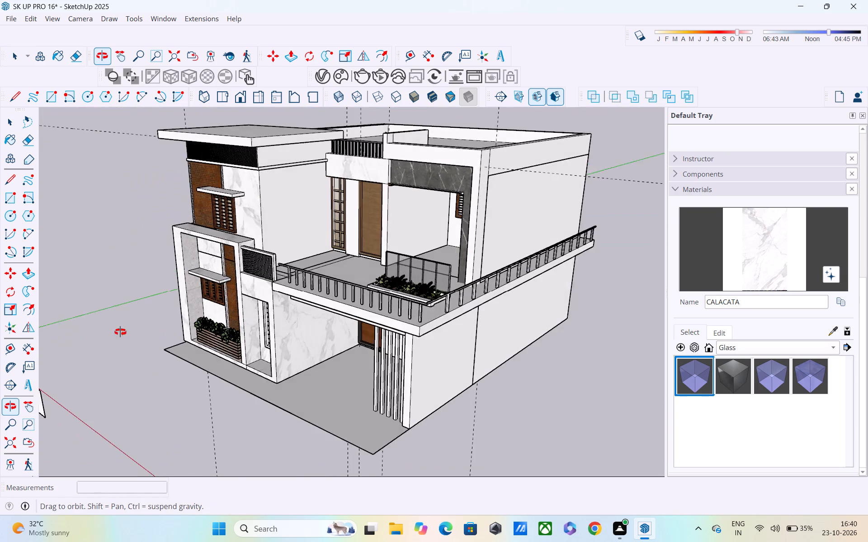
{"action": "middle_click_drag", "start_coordinate": [120, 332], "coordinate": [334, 294]}
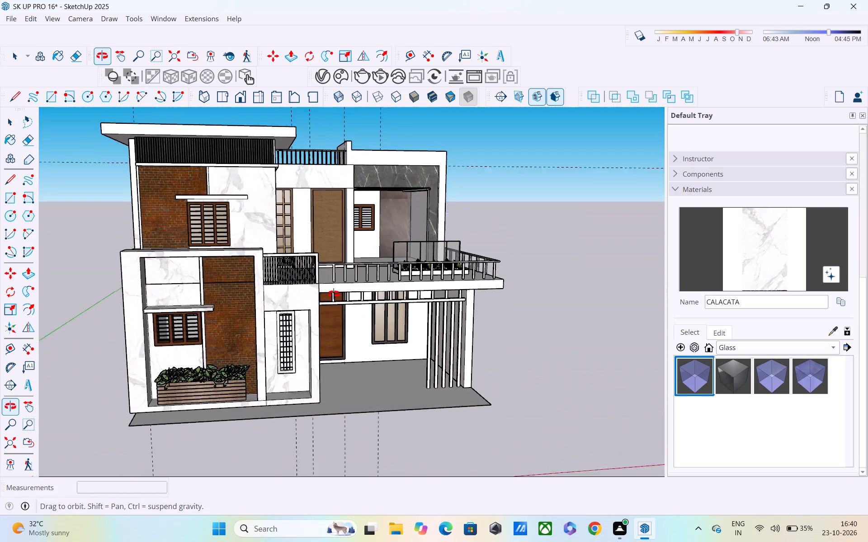
{"action": "middle_click_drag", "start_coordinate": [334, 294], "coordinate": [333, 297]}
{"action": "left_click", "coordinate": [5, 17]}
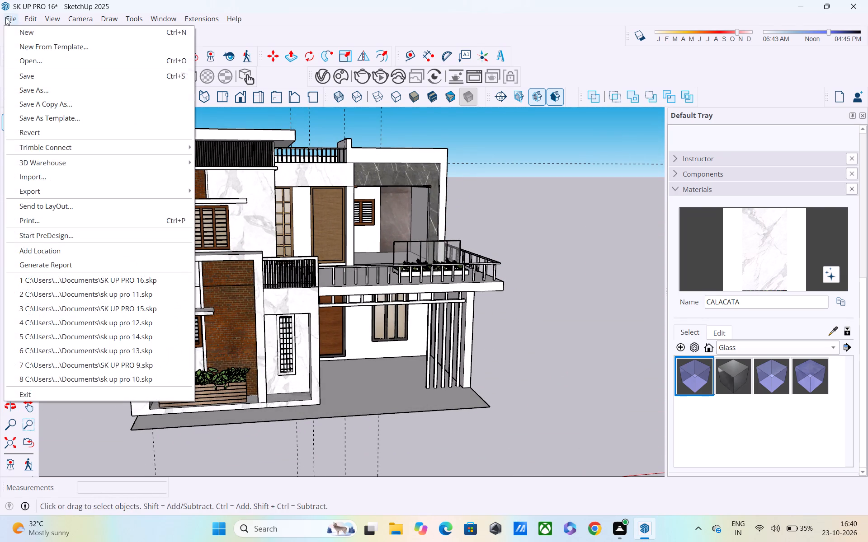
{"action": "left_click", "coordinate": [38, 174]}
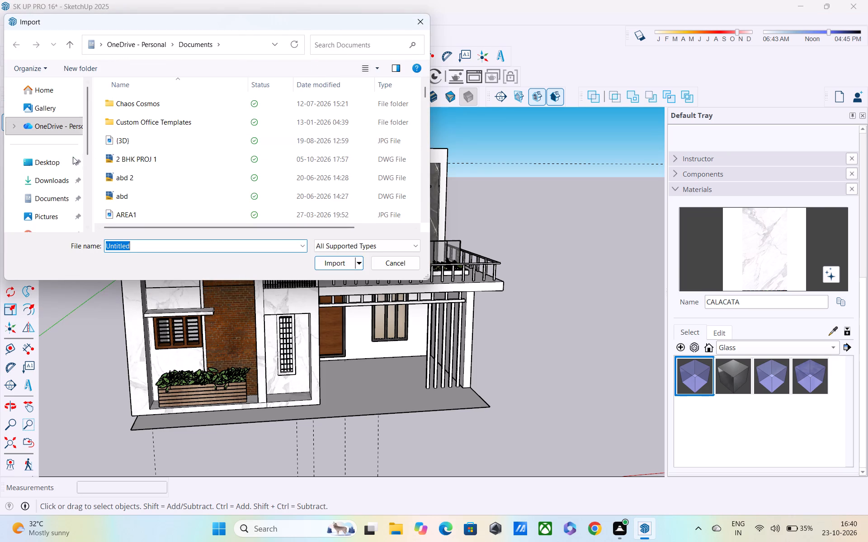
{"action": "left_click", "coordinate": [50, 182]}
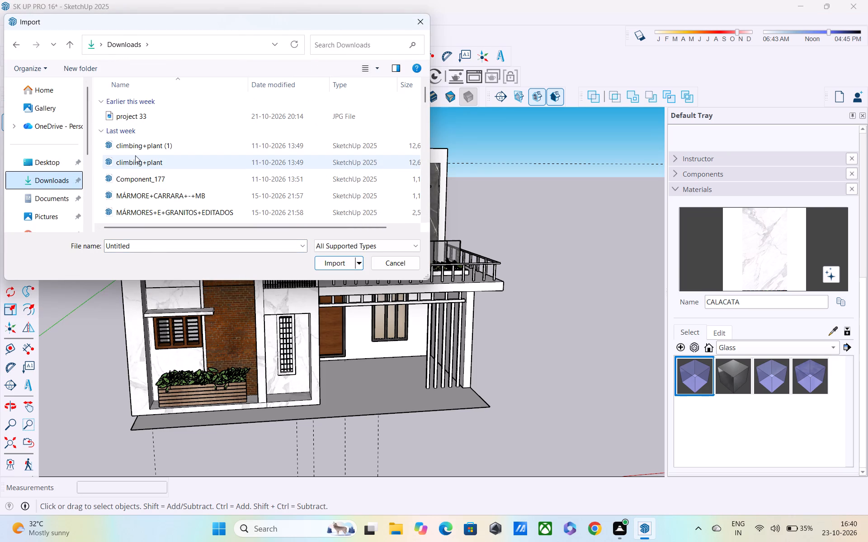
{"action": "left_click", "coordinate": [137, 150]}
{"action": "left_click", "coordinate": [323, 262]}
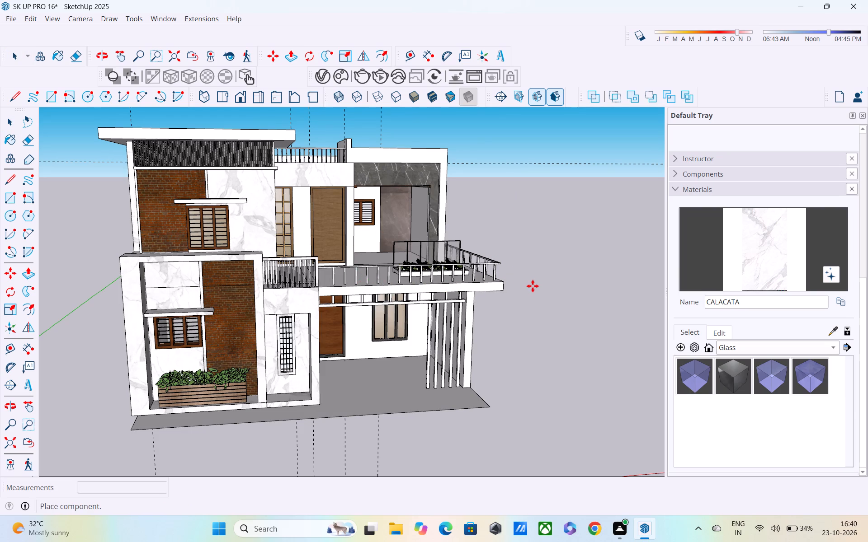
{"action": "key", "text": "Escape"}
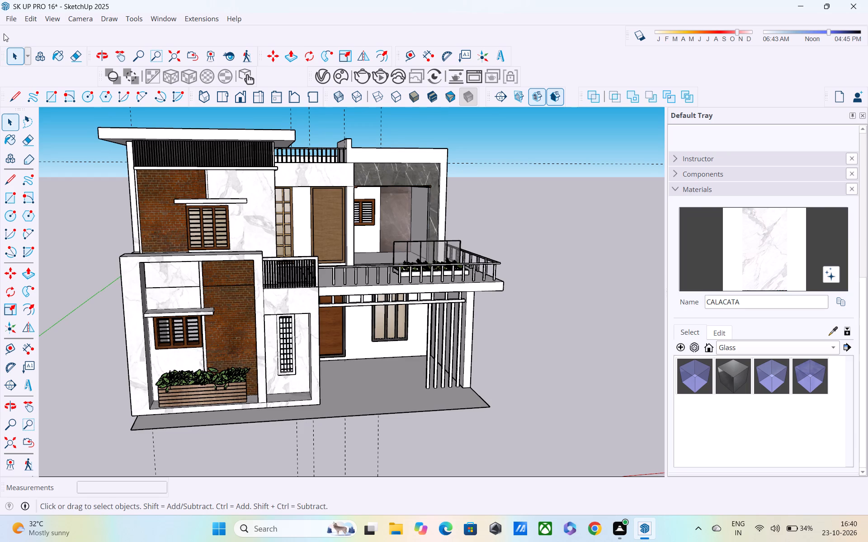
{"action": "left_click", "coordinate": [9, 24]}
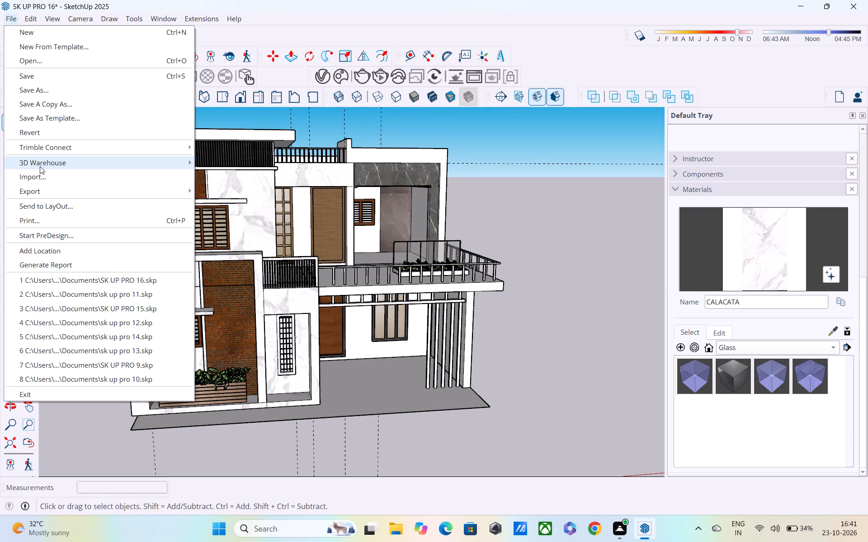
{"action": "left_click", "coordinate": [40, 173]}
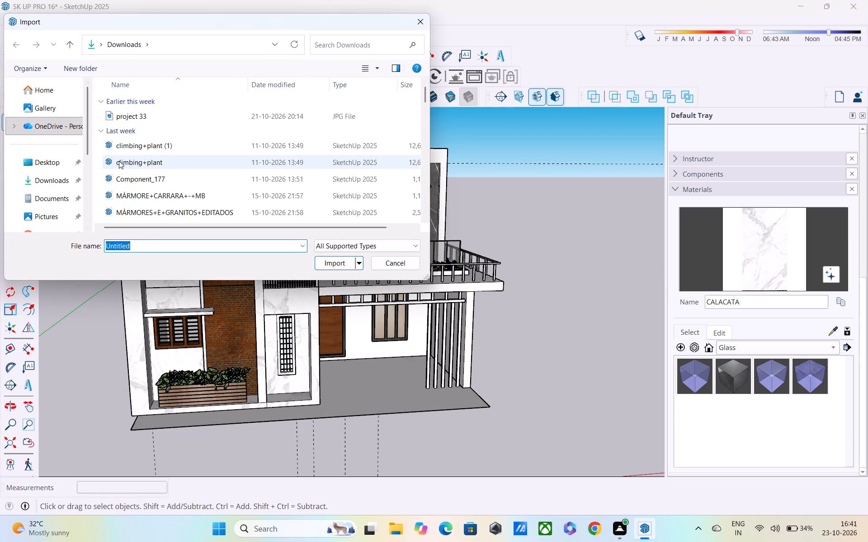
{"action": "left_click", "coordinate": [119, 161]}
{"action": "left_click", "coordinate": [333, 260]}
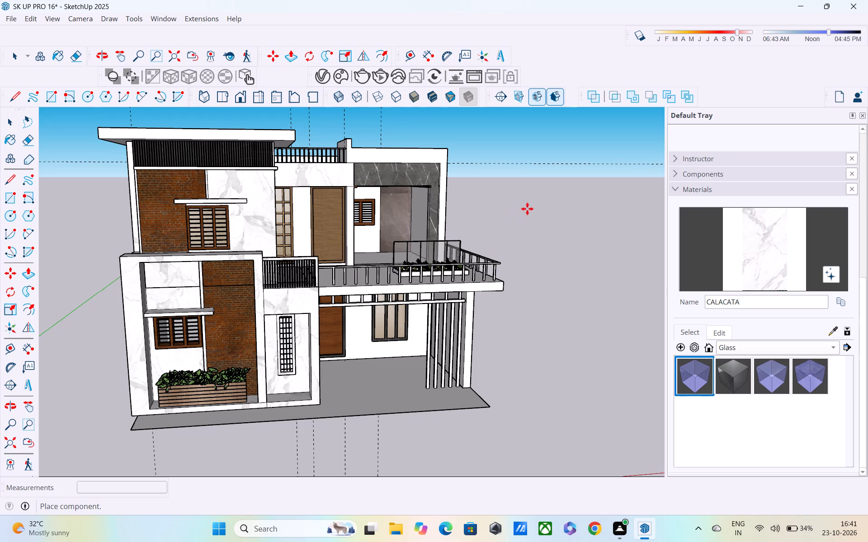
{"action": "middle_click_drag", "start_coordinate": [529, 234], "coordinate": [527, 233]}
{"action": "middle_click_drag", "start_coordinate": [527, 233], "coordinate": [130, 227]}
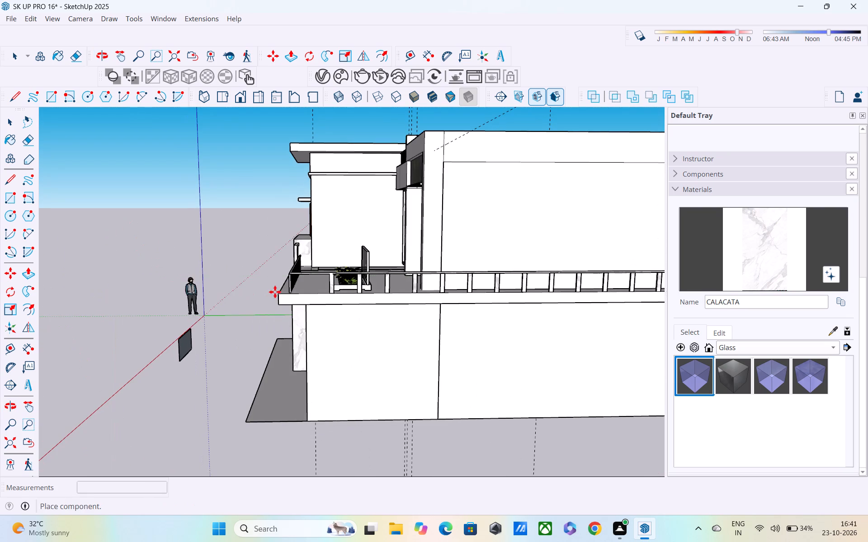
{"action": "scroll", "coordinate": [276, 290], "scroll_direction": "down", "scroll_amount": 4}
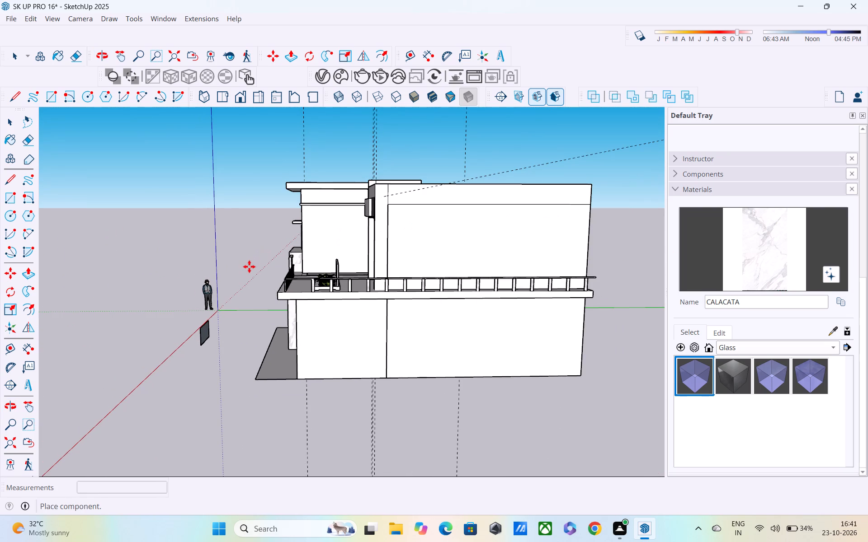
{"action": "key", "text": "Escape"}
Import the plants model from Downloads and place the potted plant in the ground-floor niche before the narrow grille window.
{"action": "middle_click_drag", "start_coordinate": [246, 263], "coordinate": [541, 281]}
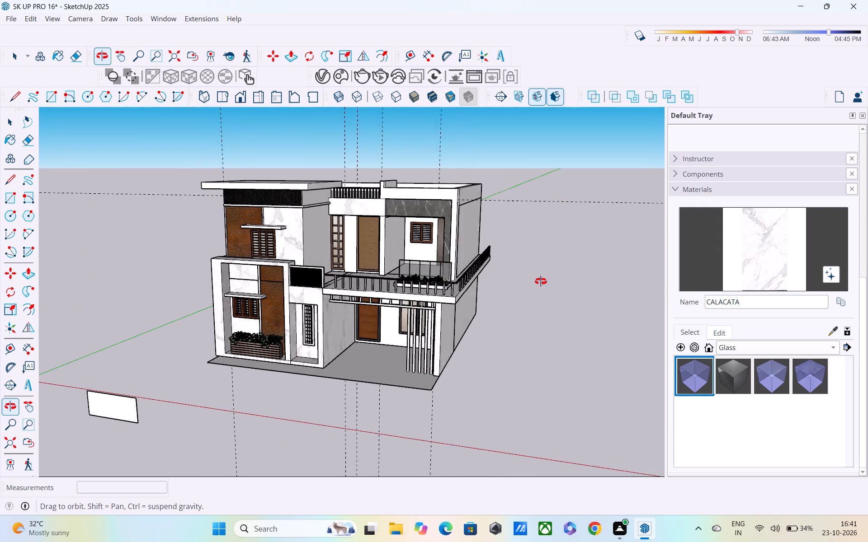
{"action": "middle_click_drag", "start_coordinate": [541, 281], "coordinate": [542, 281]}
{"action": "left_click", "coordinate": [5, 19]}
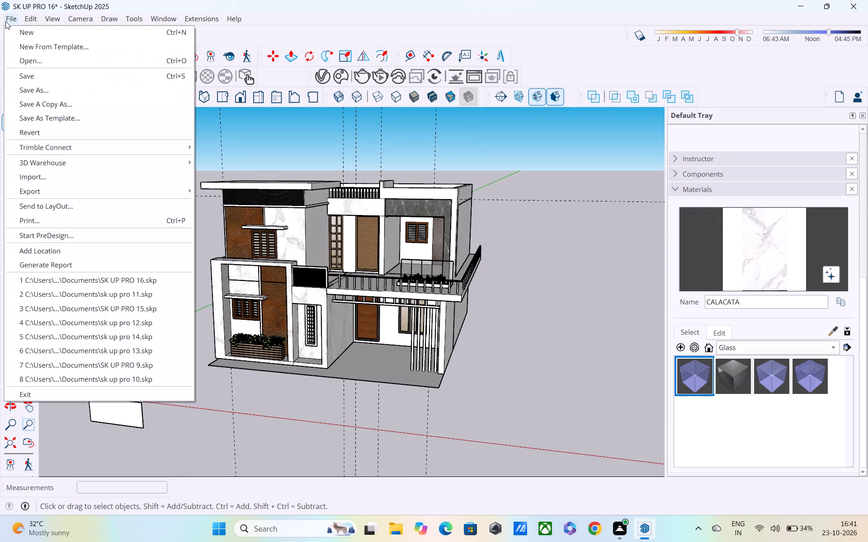
{"action": "left_click", "coordinate": [33, 177]}
{"action": "scroll", "coordinate": [129, 189], "scroll_direction": "down", "scroll_amount": 1}
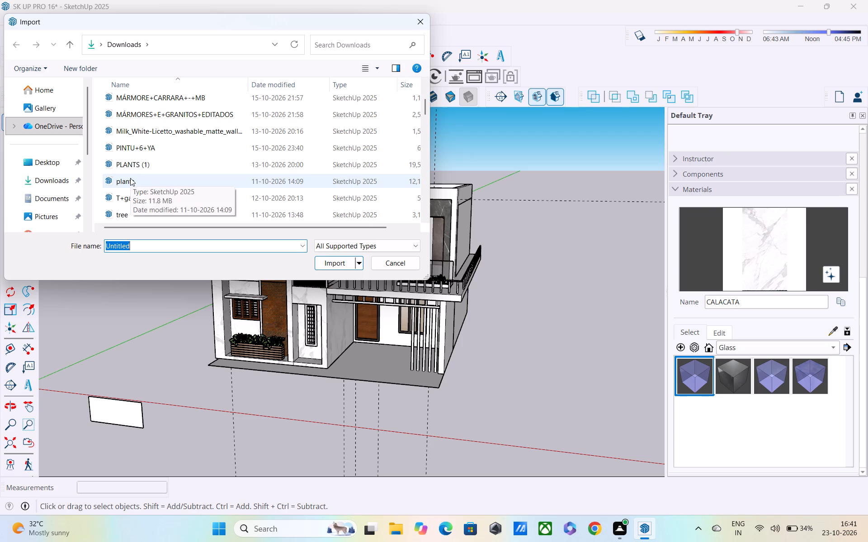
{"action": "left_click", "coordinate": [130, 178]}
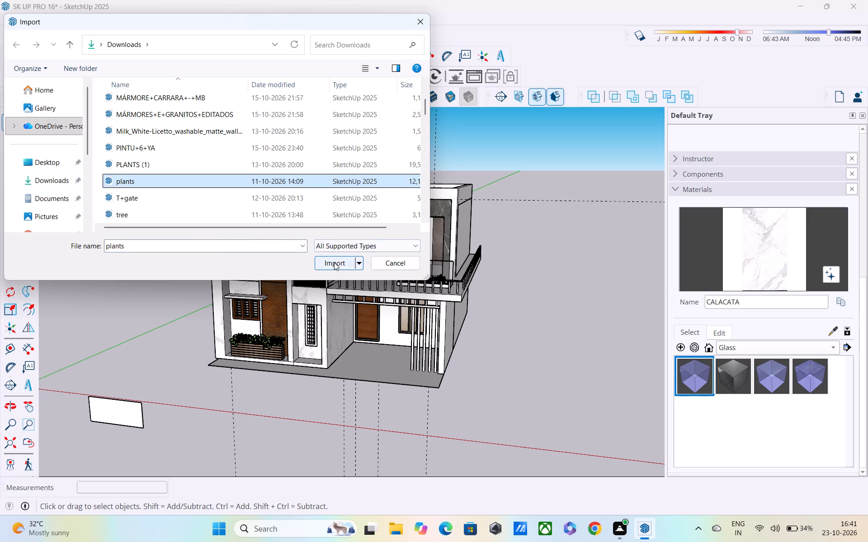
{"action": "left_click", "coordinate": [334, 262]}
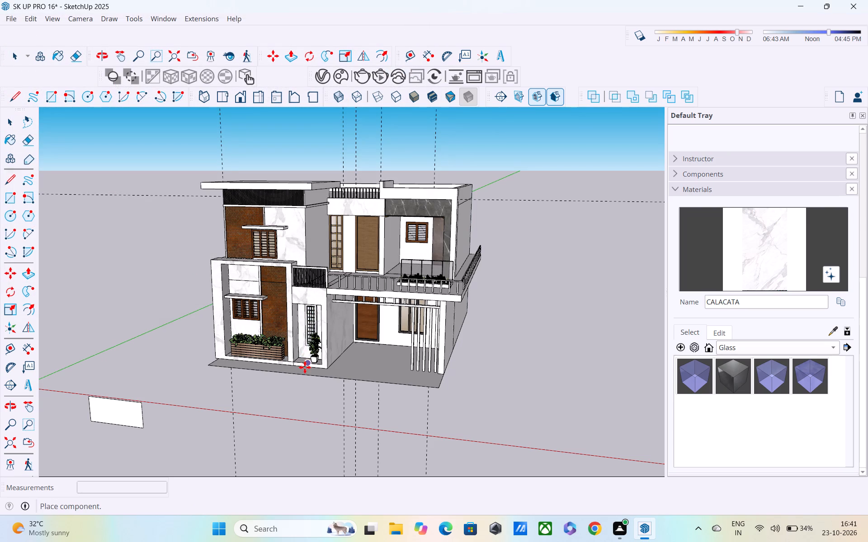
{"action": "scroll", "coordinate": [295, 365], "scroll_direction": "up", "scroll_amount": 9}
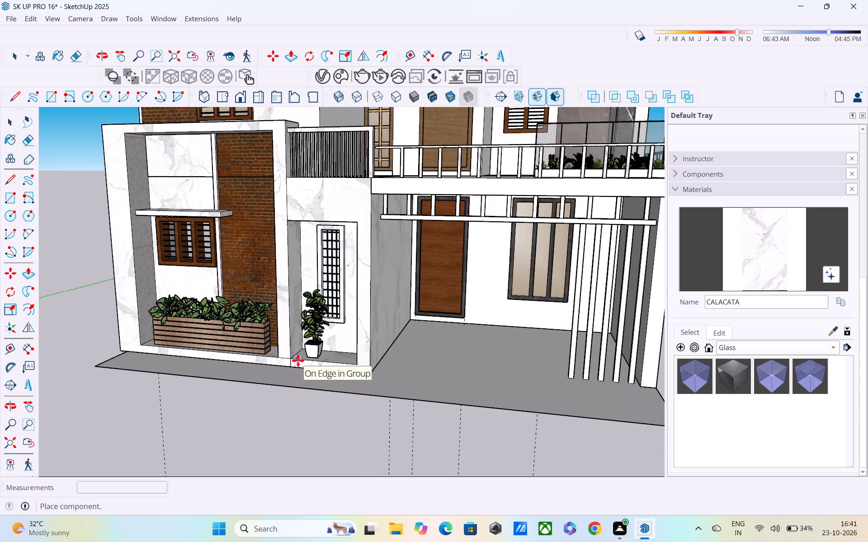
{"action": "left_click", "coordinate": [298, 360]}
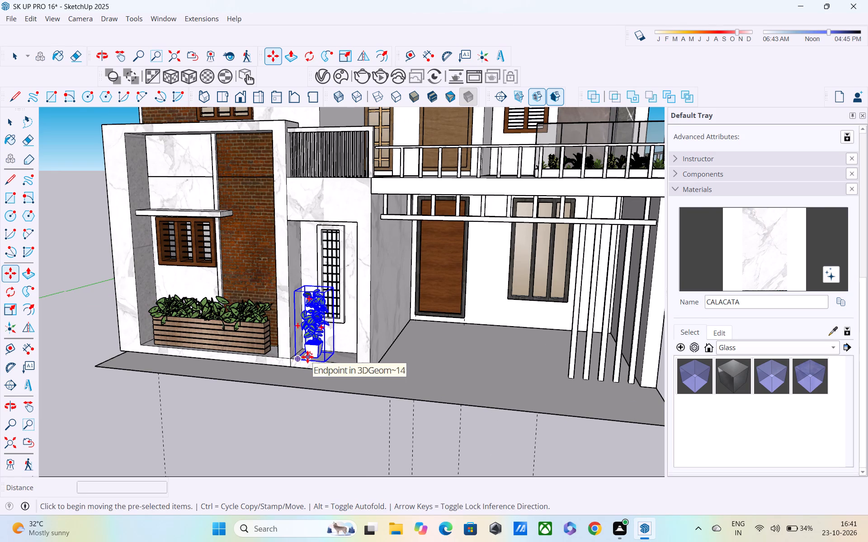
Copy the niche's potted plant up to the first-floor balcony, placing it between the glazed door and the wooden door.
{"action": "key", "text": "m"}
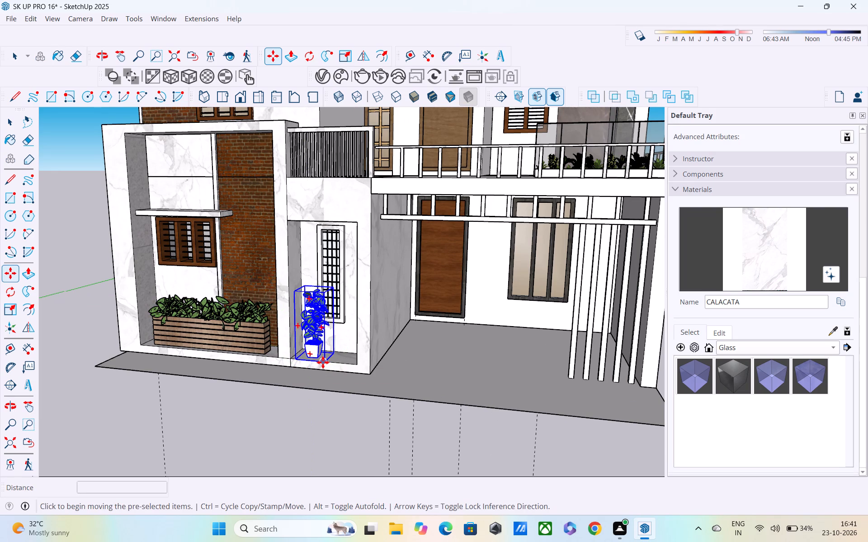
{"action": "left_click", "coordinate": [323, 362]}
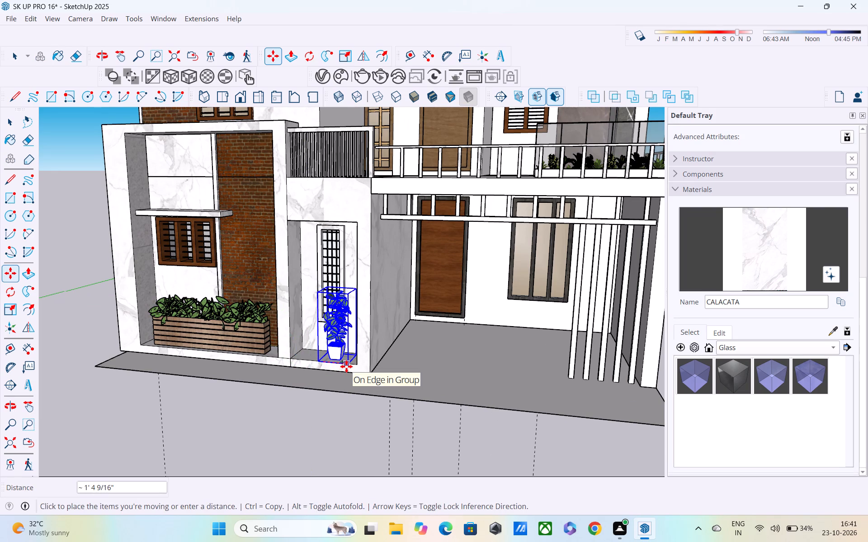
{"action": "middle_click_drag", "start_coordinate": [361, 337], "coordinate": [389, 341]}
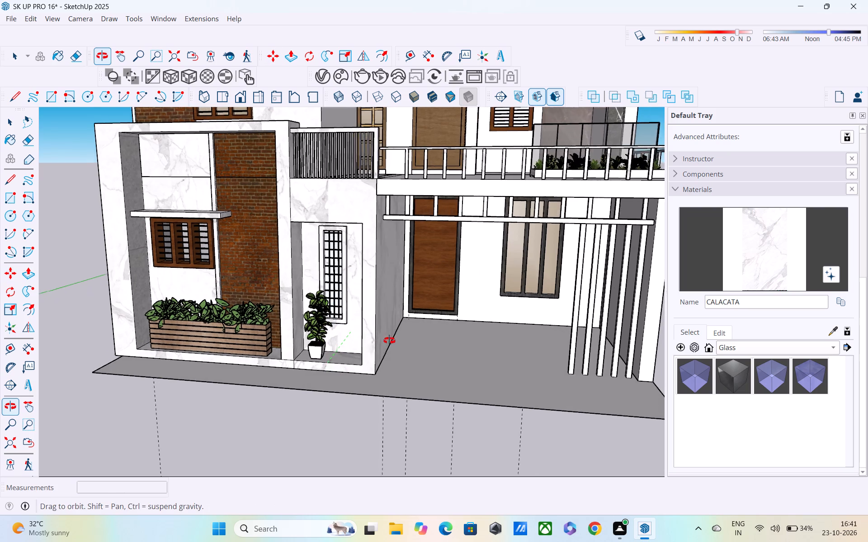
{"action": "middle_click_drag", "start_coordinate": [389, 341], "coordinate": [401, 341]}
{"action": "scroll", "coordinate": [357, 358], "scroll_direction": "up", "scroll_amount": 5}
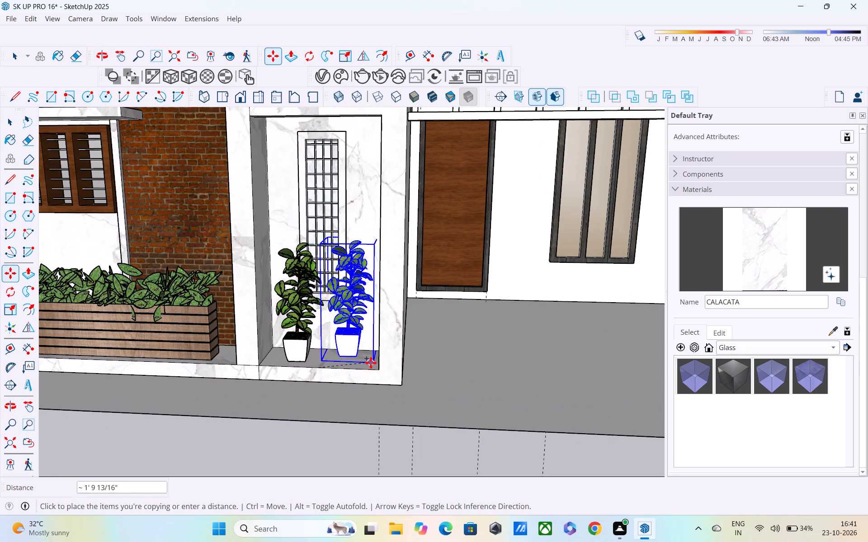
{"action": "scroll", "coordinate": [377, 368], "scroll_direction": "up", "scroll_amount": 3}
{"action": "scroll", "coordinate": [377, 368], "scroll_direction": "down", "scroll_amount": 7}
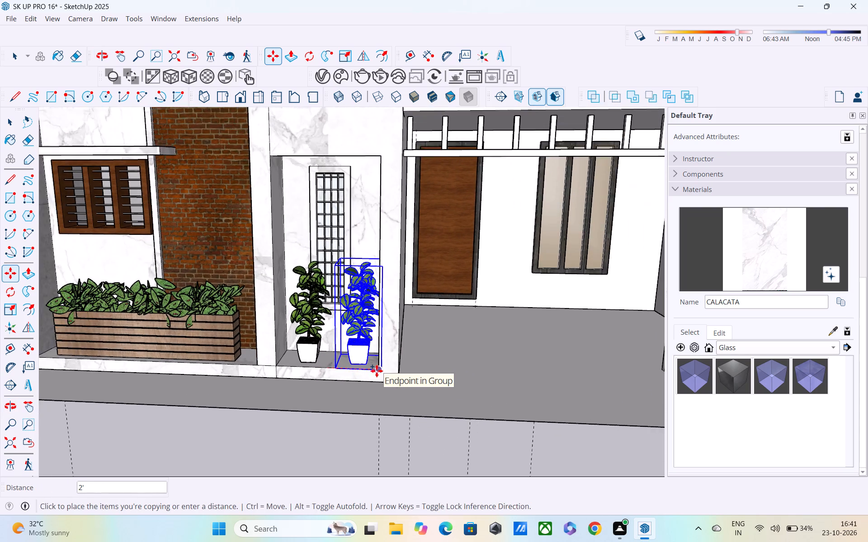
{"action": "scroll", "coordinate": [377, 371], "scroll_direction": "down", "scroll_amount": 10}
{"action": "middle_click_drag", "start_coordinate": [344, 377], "coordinate": [273, 485]}
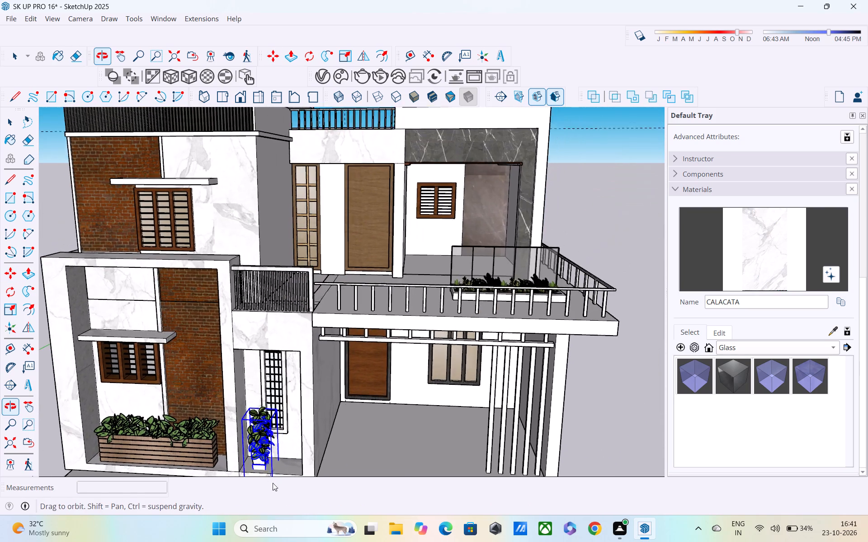
{"action": "scroll", "coordinate": [320, 344], "scroll_direction": "down", "scroll_amount": 1}
{"action": "middle_click_drag", "start_coordinate": [321, 346], "coordinate": [320, 439], "text": "shift"}
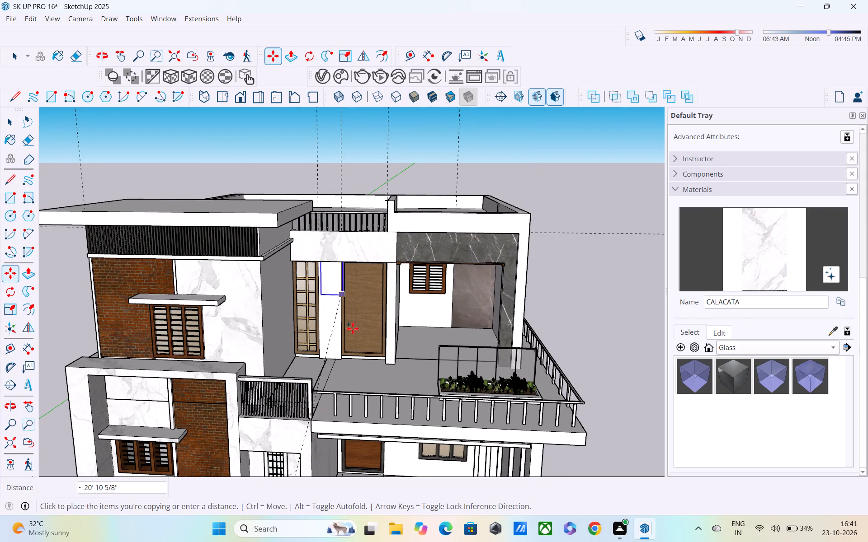
{"action": "left_click", "coordinate": [336, 367]}
{"action": "scroll", "coordinate": [337, 368], "scroll_direction": "down", "scroll_amount": 4}
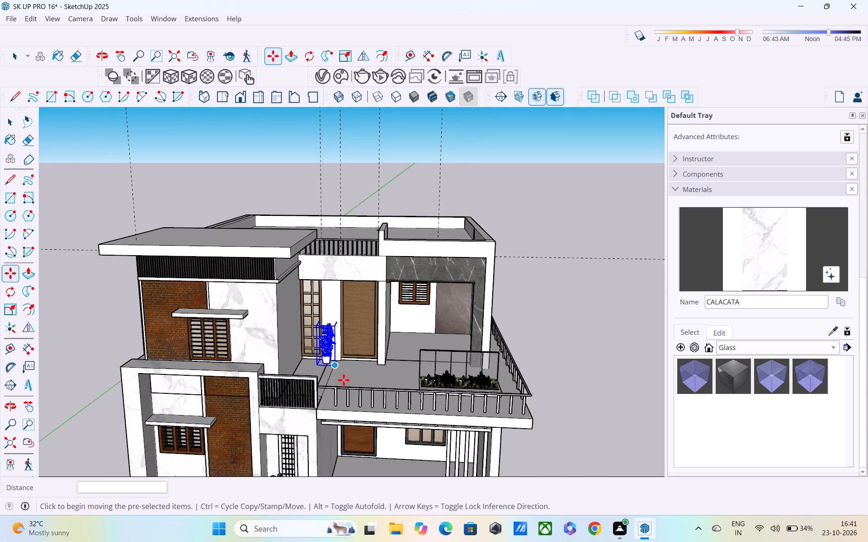
{"action": "middle_click_drag", "start_coordinate": [344, 380], "coordinate": [341, 308]}
{"action": "key", "text": "space"}
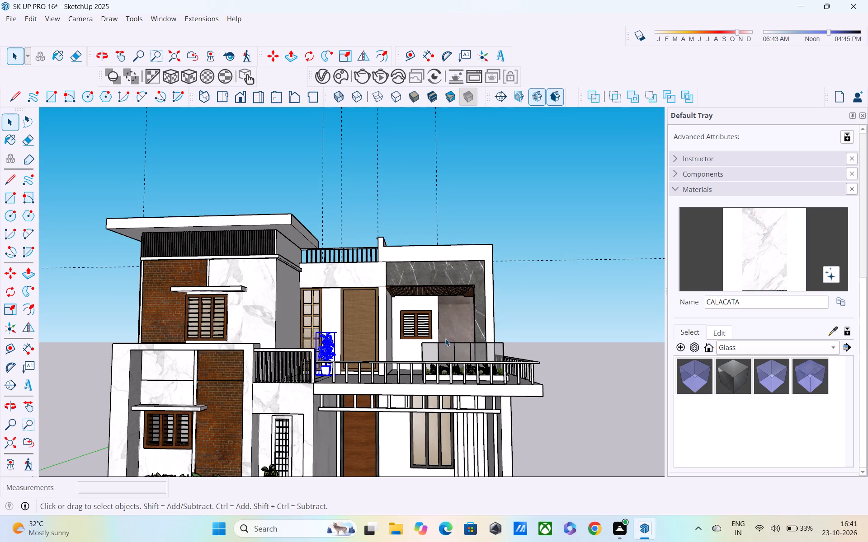
{"action": "key", "text": "Escape"}
{"action": "left_click", "coordinate": [576, 346]}
Examine the whole front elevation with both potted plants in place from the front, side and above.
{"action": "middle_click_drag", "start_coordinate": [504, 378], "coordinate": [441, 416]}
{"action": "scroll", "coordinate": [439, 416], "scroll_direction": "down", "scroll_amount": 6}
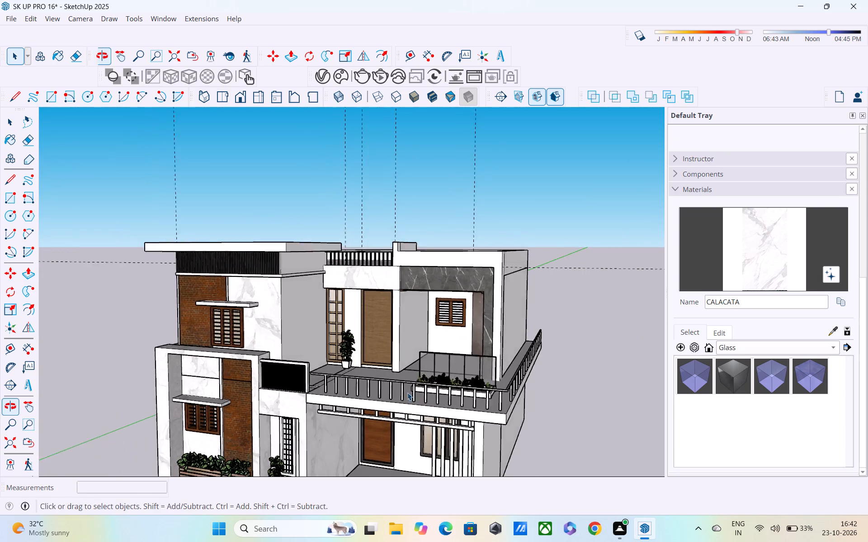
{"action": "middle_click_drag", "start_coordinate": [333, 401], "coordinate": [420, 370]}
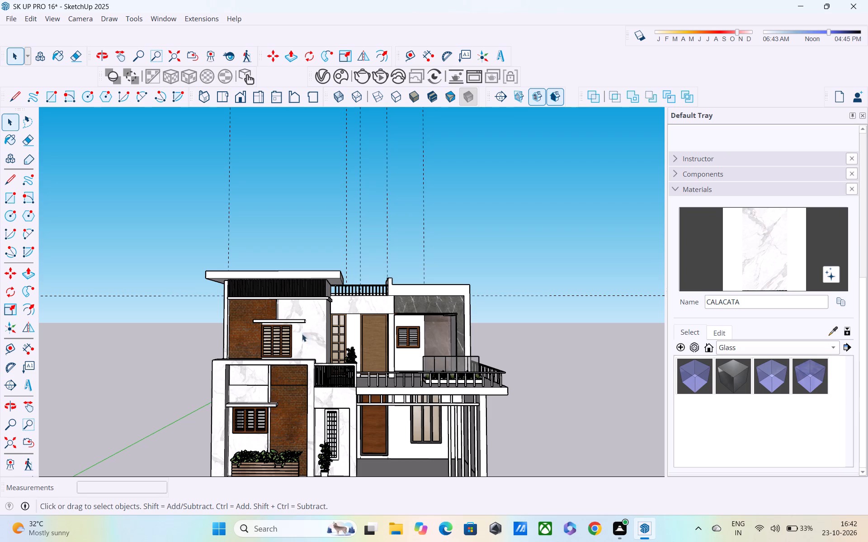
{"action": "scroll", "coordinate": [305, 359], "scroll_direction": "down", "scroll_amount": 1}
{"action": "middle_click_drag", "start_coordinate": [311, 379], "coordinate": [314, 407]}
{"action": "scroll", "coordinate": [314, 402], "scroll_direction": "down", "scroll_amount": 5}
{"action": "middle_click_drag", "start_coordinate": [314, 402], "coordinate": [302, 374]}
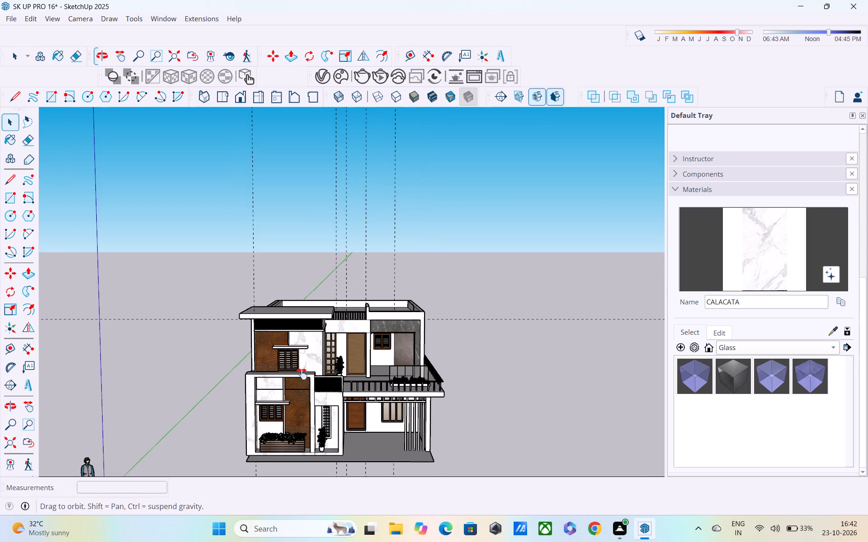
{"action": "middle_click_drag", "start_coordinate": [302, 374], "coordinate": [287, 292]}
{"action": "middle_click_drag", "start_coordinate": [293, 330], "coordinate": [294, 406]}
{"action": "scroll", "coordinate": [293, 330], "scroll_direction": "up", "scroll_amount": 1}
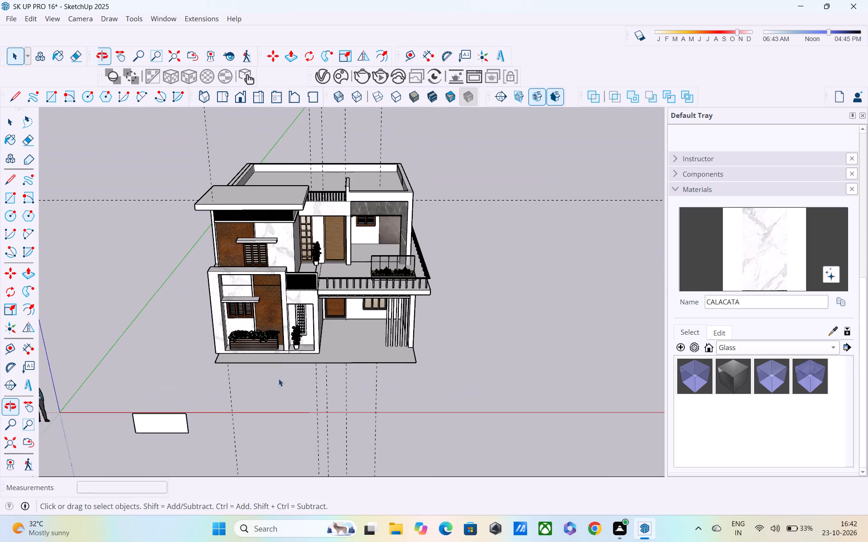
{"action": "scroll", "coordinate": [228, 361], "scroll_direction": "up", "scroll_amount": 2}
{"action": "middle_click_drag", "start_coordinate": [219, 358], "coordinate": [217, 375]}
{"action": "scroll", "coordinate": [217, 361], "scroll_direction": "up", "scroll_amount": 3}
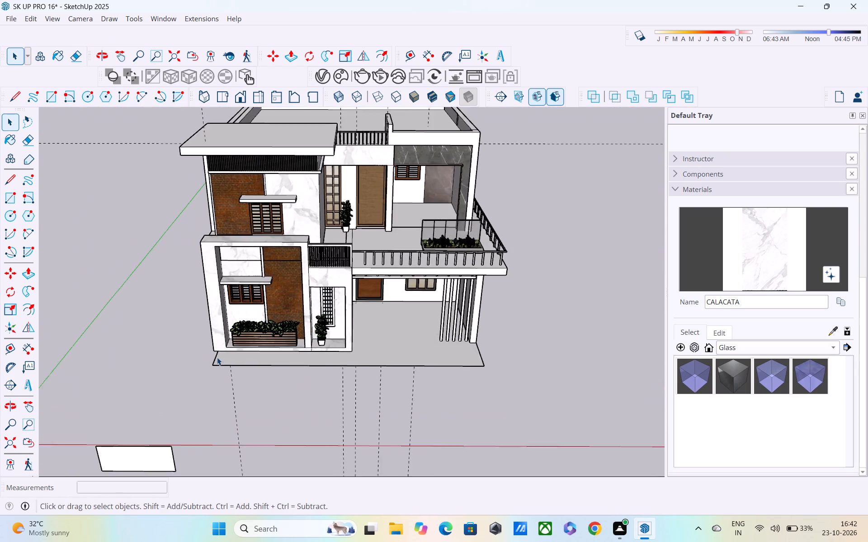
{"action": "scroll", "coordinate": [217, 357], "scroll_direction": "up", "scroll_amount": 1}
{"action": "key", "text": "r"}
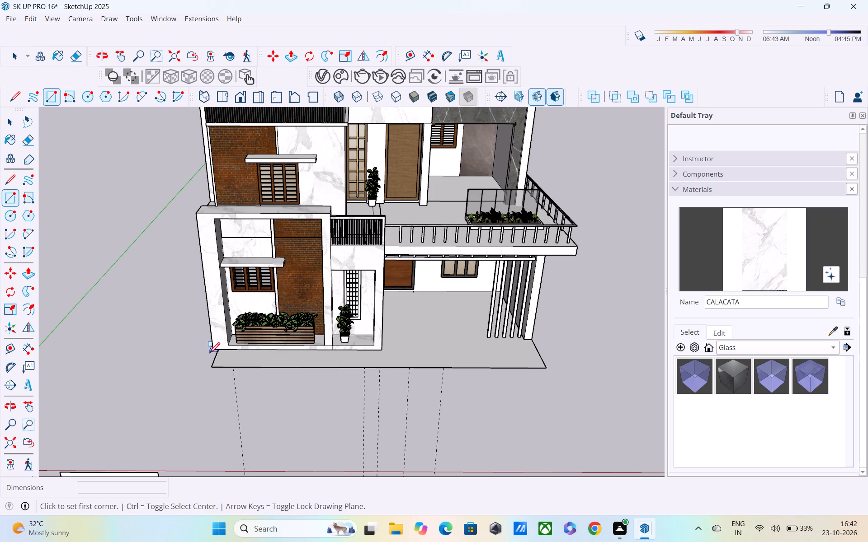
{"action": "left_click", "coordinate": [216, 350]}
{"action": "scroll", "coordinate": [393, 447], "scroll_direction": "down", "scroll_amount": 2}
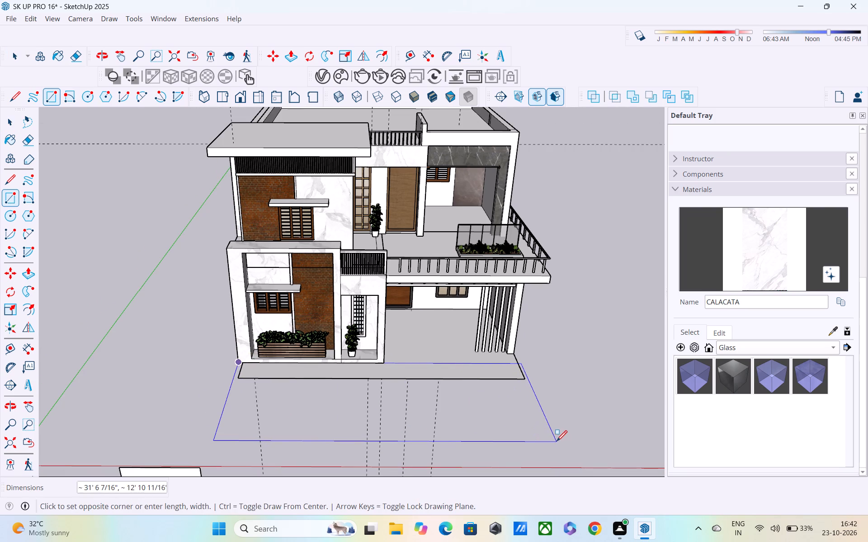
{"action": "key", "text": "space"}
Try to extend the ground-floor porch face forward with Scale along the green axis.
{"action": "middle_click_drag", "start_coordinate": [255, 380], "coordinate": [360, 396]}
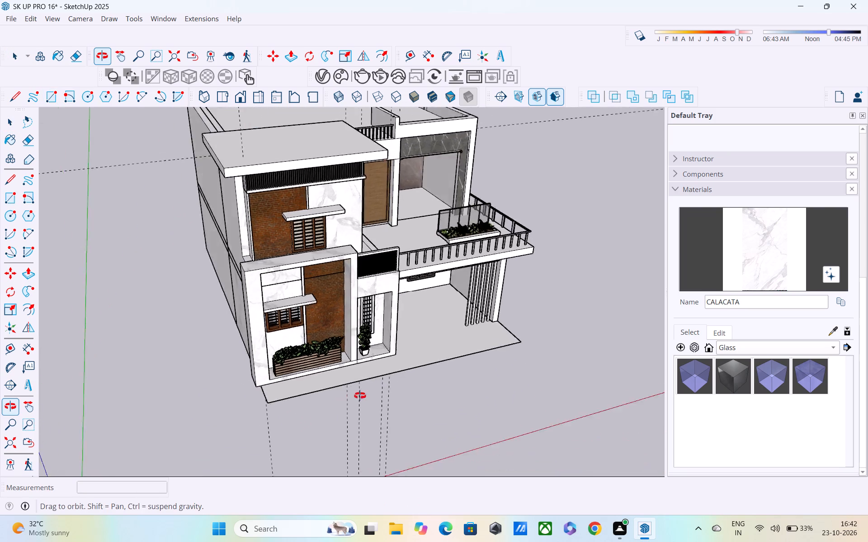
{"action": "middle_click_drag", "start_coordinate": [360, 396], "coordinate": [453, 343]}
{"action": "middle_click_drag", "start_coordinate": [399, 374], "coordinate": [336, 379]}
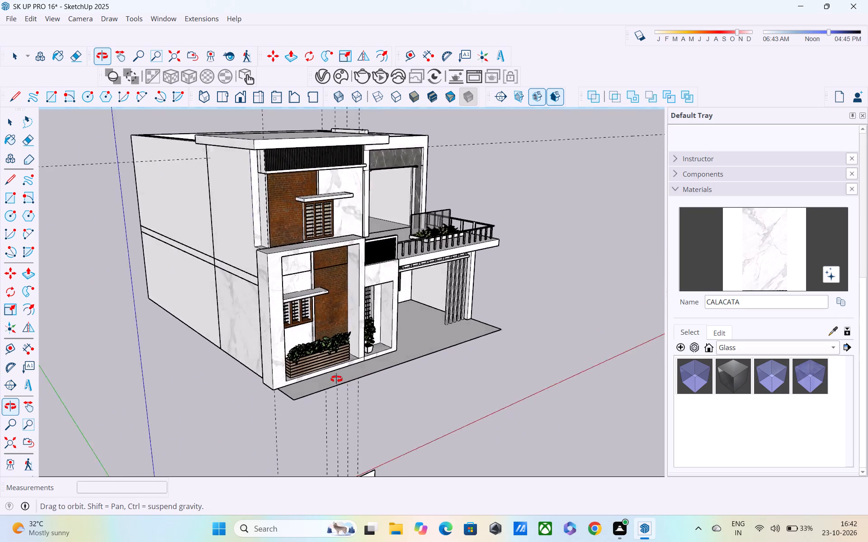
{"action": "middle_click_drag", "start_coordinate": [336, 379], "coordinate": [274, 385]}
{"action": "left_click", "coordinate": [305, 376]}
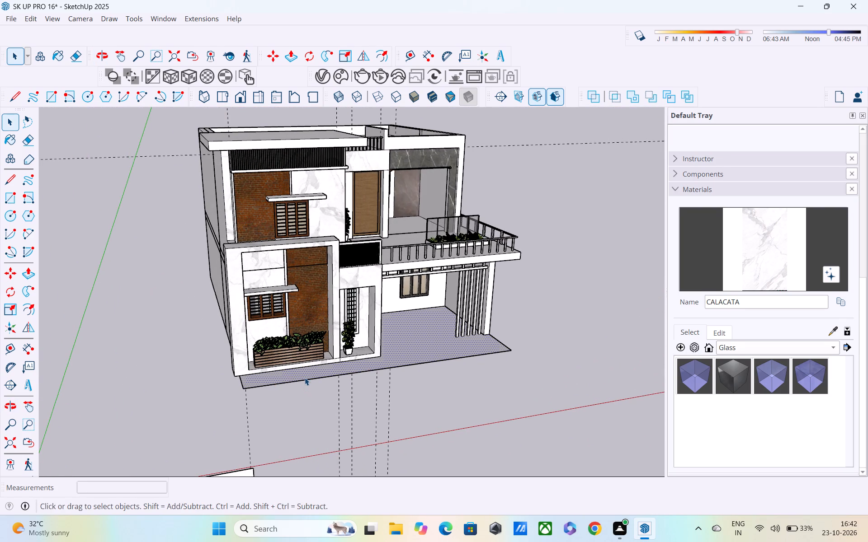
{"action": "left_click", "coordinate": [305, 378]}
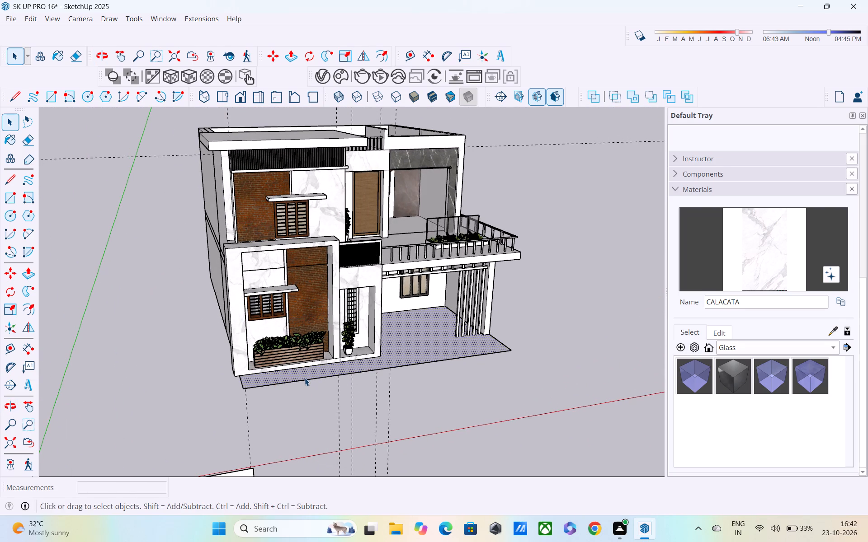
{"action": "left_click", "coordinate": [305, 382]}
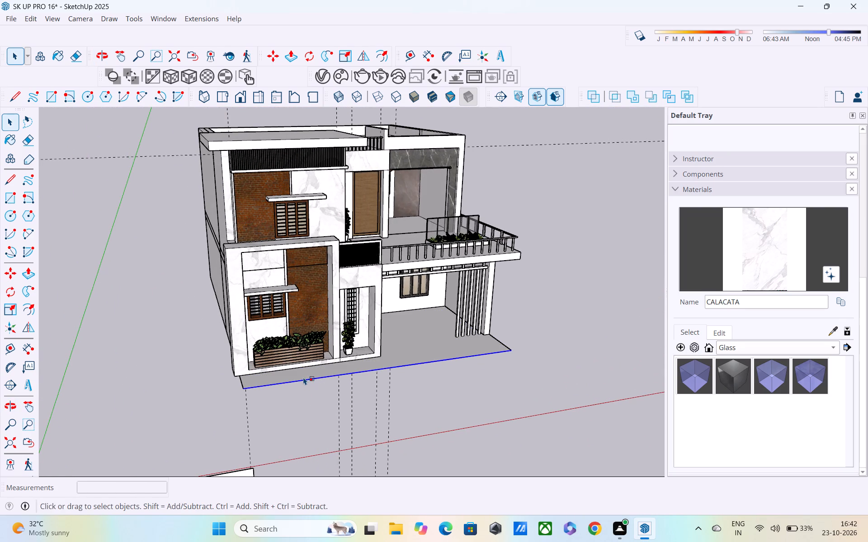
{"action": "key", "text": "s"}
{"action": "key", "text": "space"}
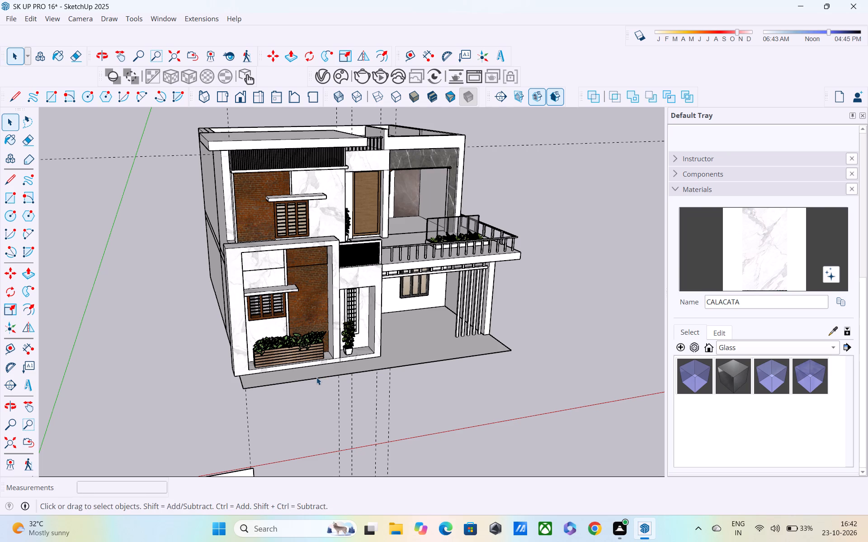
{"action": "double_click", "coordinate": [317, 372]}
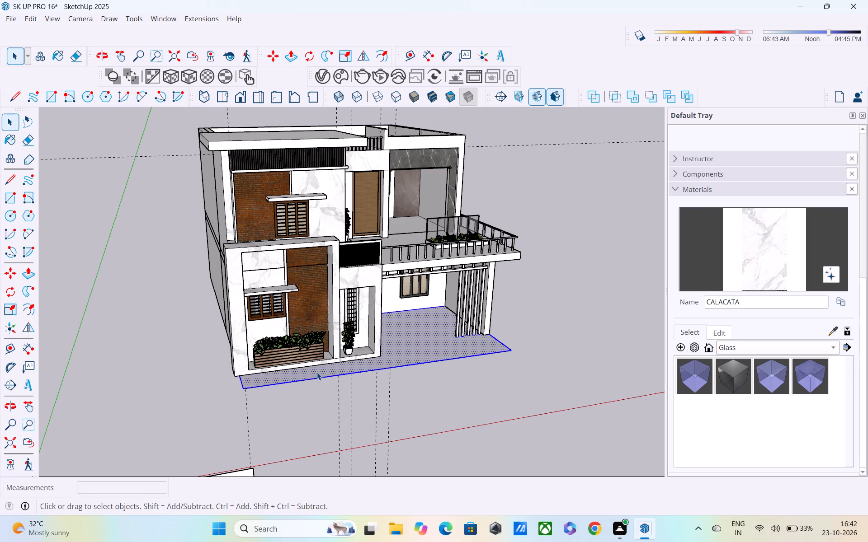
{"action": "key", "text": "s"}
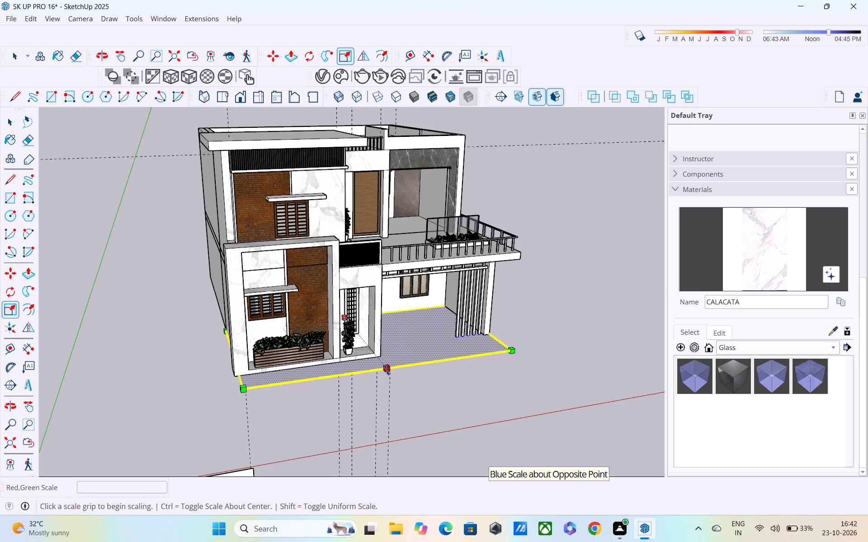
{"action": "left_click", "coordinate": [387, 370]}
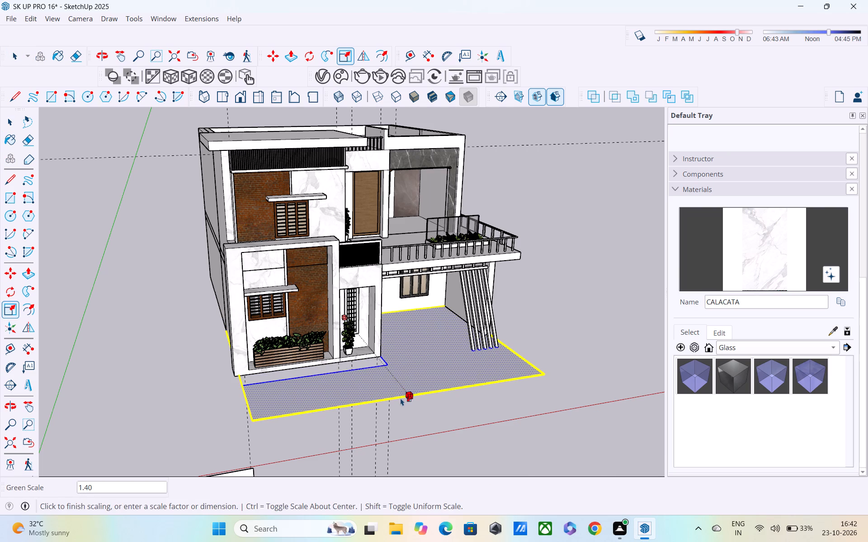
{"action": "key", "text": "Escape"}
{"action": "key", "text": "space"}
Draw a ground rectangle about 31' by 10' extending forward from the porch floor's front edge.
{"action": "middle_click_drag", "start_coordinate": [434, 375], "coordinate": [373, 397]}
{"action": "key", "text": "e"}
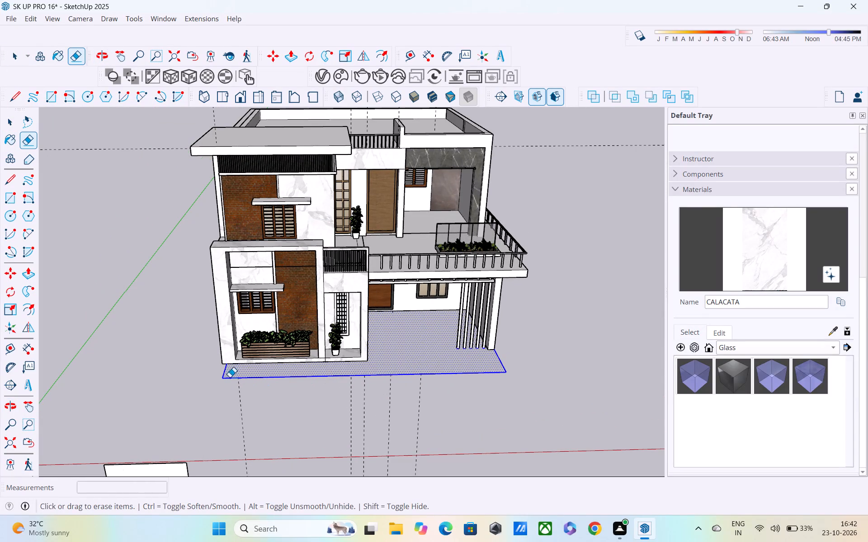
{"action": "key", "text": "r"}
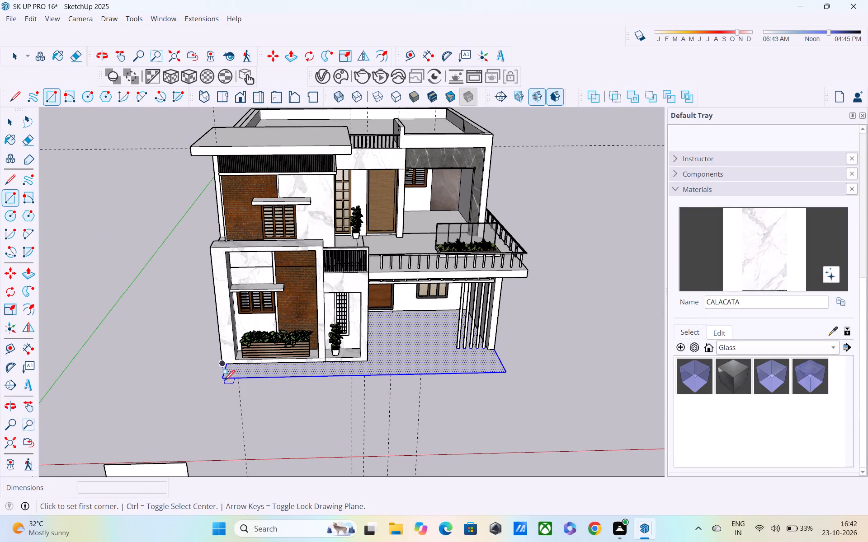
{"action": "scroll", "coordinate": [224, 381], "scroll_direction": "up", "scroll_amount": 3}
{"action": "left_click", "coordinate": [224, 381]}
{"action": "scroll", "coordinate": [387, 435], "scroll_direction": "down", "scroll_amount": 3}
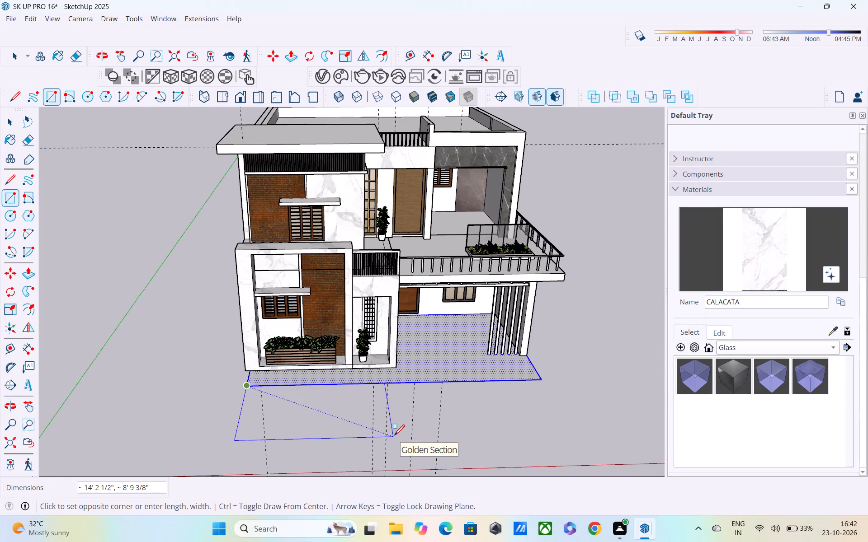
{"action": "middle_click_drag", "start_coordinate": [394, 436], "coordinate": [294, 370]}
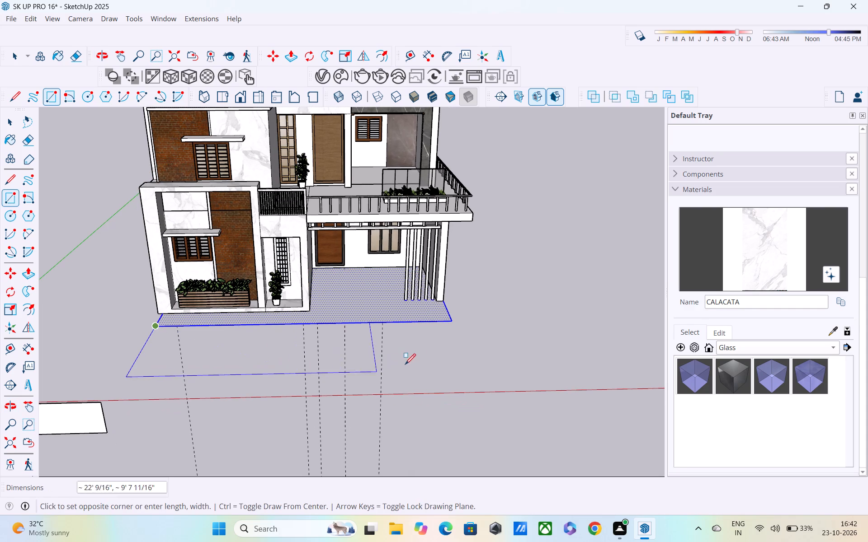
{"action": "left_click", "coordinate": [473, 376]}
{"action": "key", "text": "space"}
Scale the new front ground rectangle along the red axis by about 1.01 so its side edge meets the porch floor's corner.
{"action": "scroll", "coordinate": [446, 348], "scroll_direction": "down", "scroll_amount": 1}
{"action": "middle_click_drag", "start_coordinate": [433, 341], "coordinate": [415, 328]}
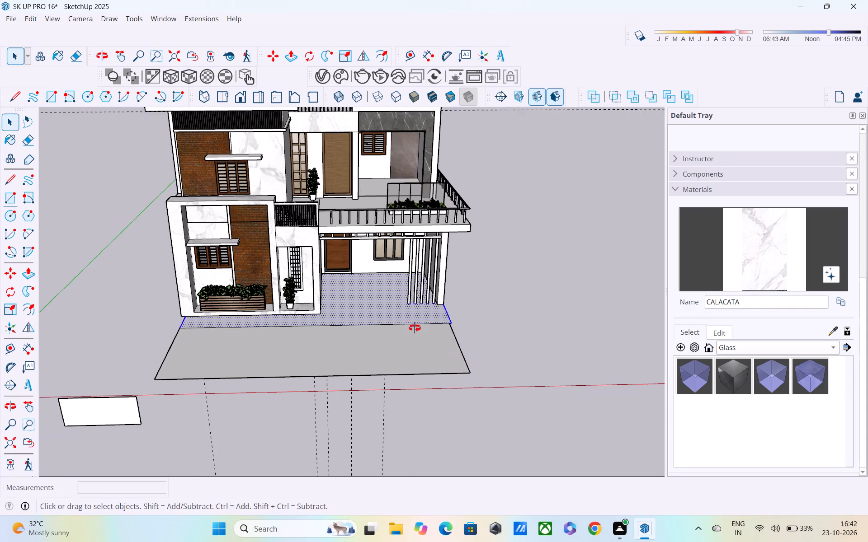
{"action": "middle_click_drag", "start_coordinate": [415, 328], "coordinate": [350, 314]}
{"action": "scroll", "coordinate": [349, 322], "scroll_direction": "down", "scroll_amount": 3}
{"action": "middle_click_drag", "start_coordinate": [432, 360], "coordinate": [279, 369]}
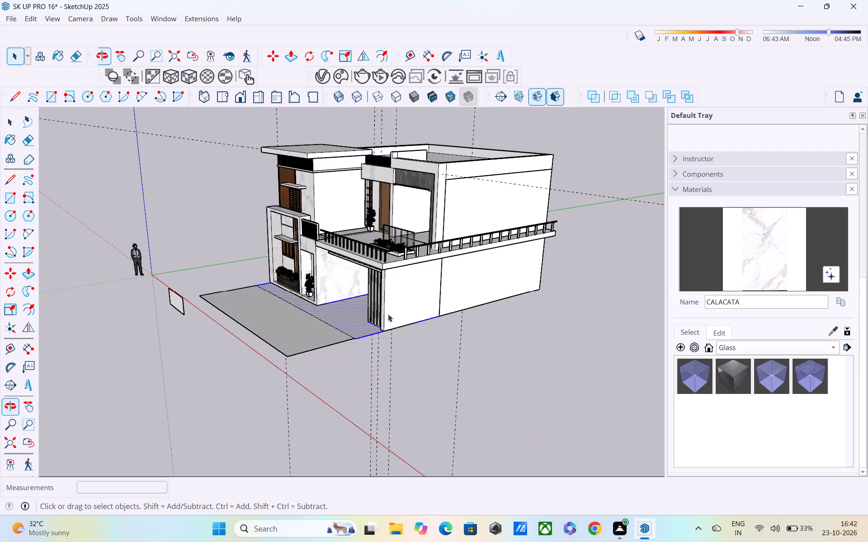
{"action": "scroll", "coordinate": [394, 313], "scroll_direction": "up", "scroll_amount": 4}
{"action": "scroll", "coordinate": [308, 346], "scroll_direction": "up", "scroll_amount": 3}
{"action": "left_click", "coordinate": [310, 357]}
{"action": "left_click", "coordinate": [311, 360]}
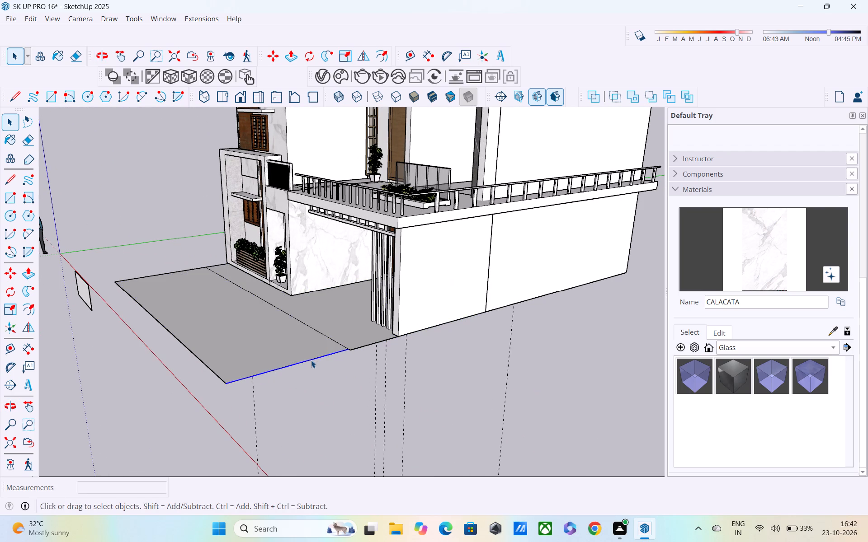
{"action": "key", "text": "s"}
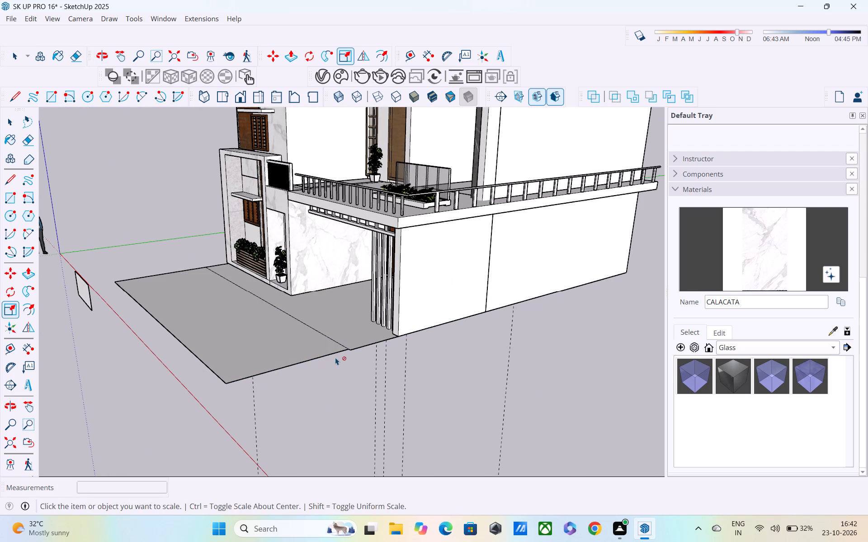
{"action": "scroll", "coordinate": [335, 357], "scroll_direction": "up", "scroll_amount": 6}
{"action": "middle_click_drag", "start_coordinate": [354, 347], "coordinate": [375, 390]}
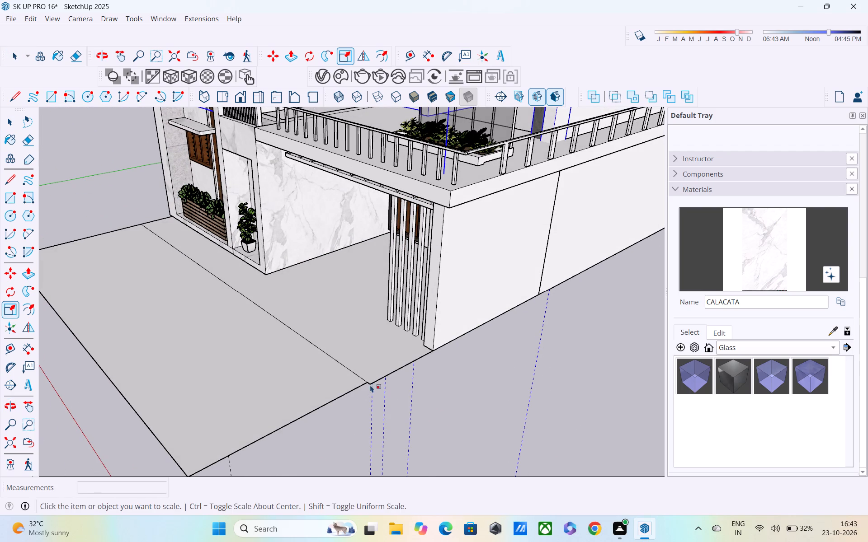
{"action": "double_click", "coordinate": [341, 395]}
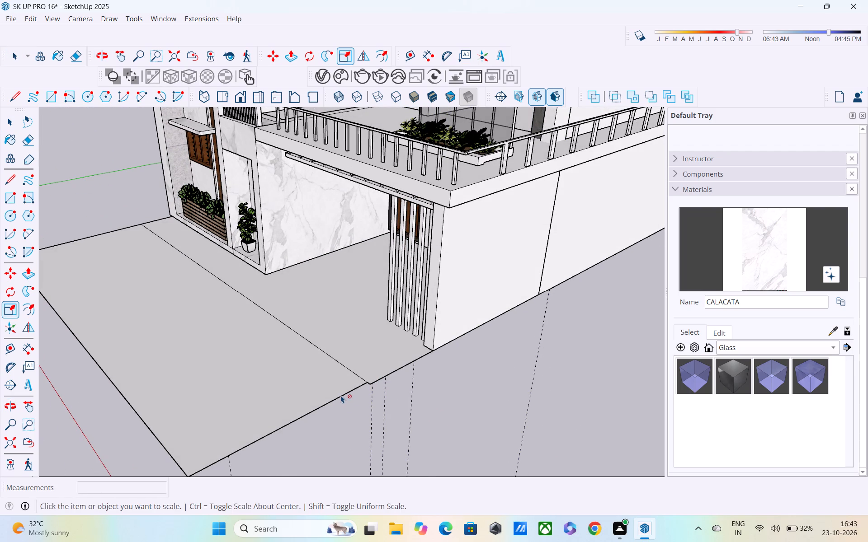
{"action": "double_click", "coordinate": [328, 389]}
{"action": "key", "text": "s"}
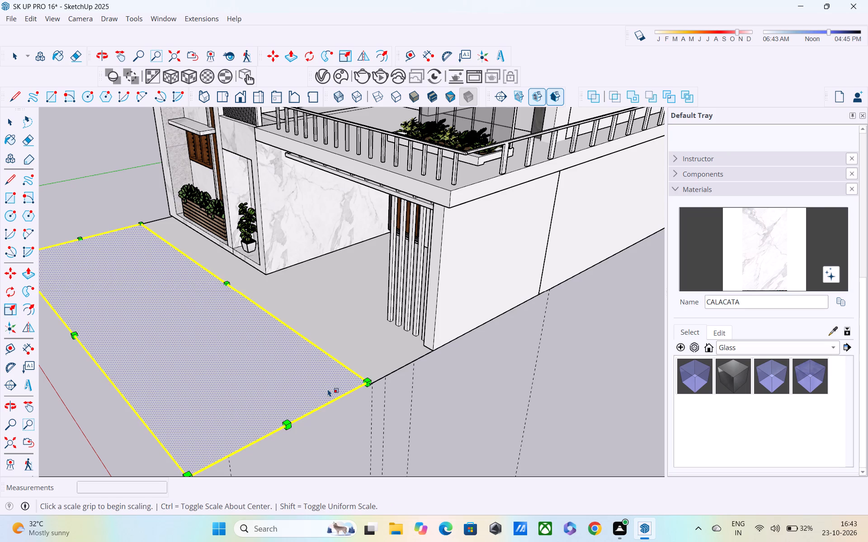
{"action": "left_click", "coordinate": [288, 421]}
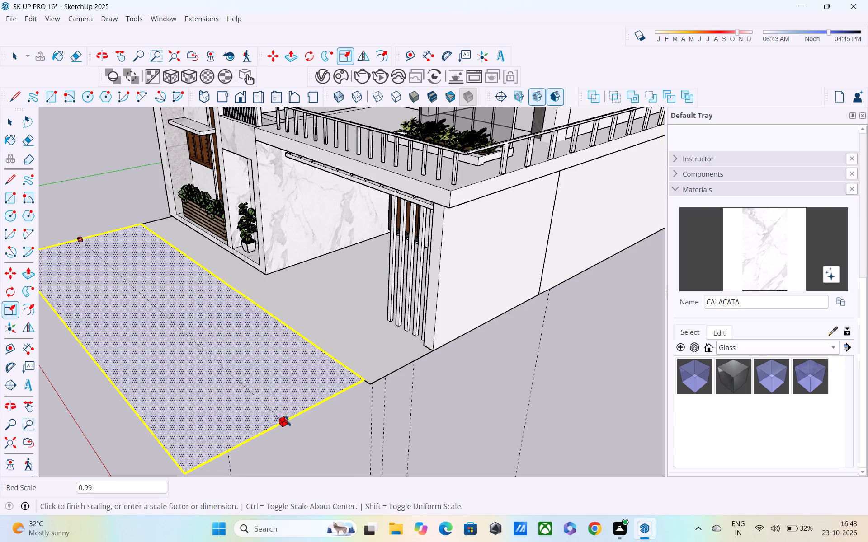
{"action": "left_click", "coordinate": [293, 427]}
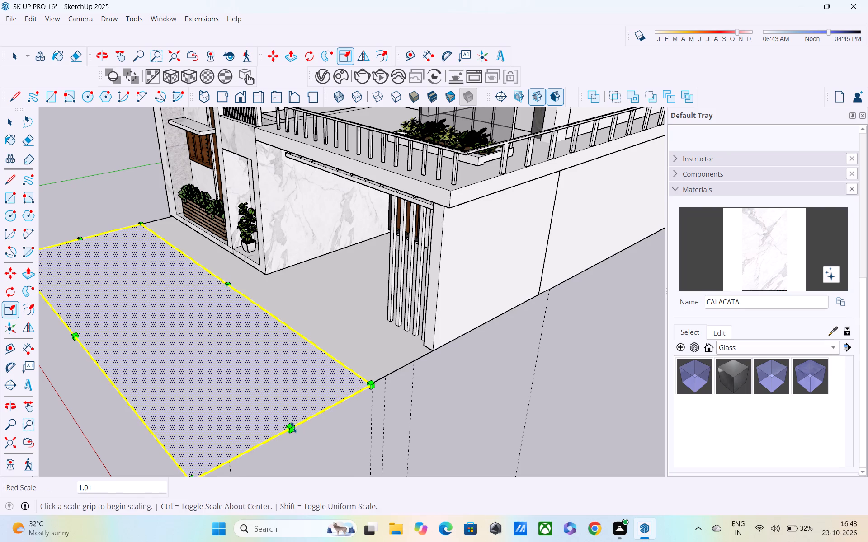
{"action": "key", "text": "space"}
{"action": "left_click", "coordinate": [487, 395]}
Import the Untitled grass model from Downloads and place it on the ground surface in front of the house.
{"action": "middle_click_drag", "start_coordinate": [381, 400], "coordinate": [506, 395]}
{"action": "scroll", "coordinate": [447, 383], "scroll_direction": "down", "scroll_amount": 5}
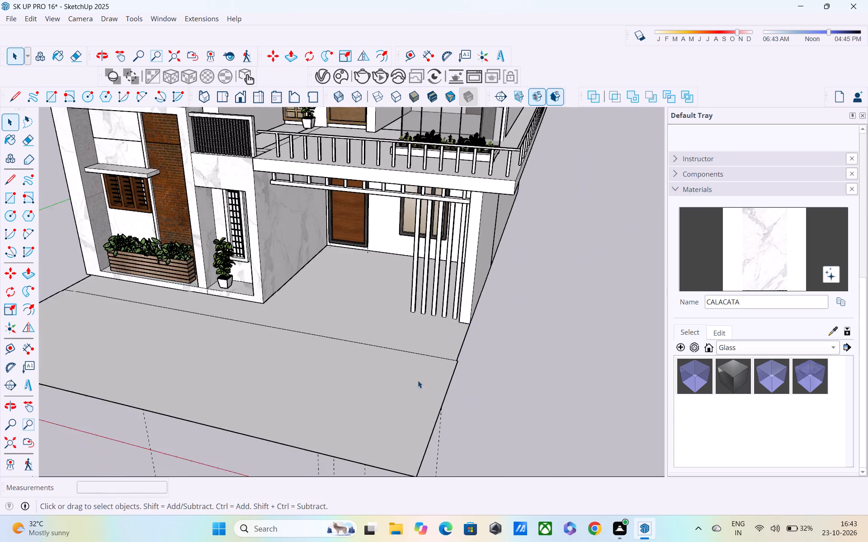
{"action": "middle_click_drag", "start_coordinate": [414, 378], "coordinate": [439, 360]}
{"action": "scroll", "coordinate": [440, 360], "scroll_direction": "down", "scroll_amount": 5}
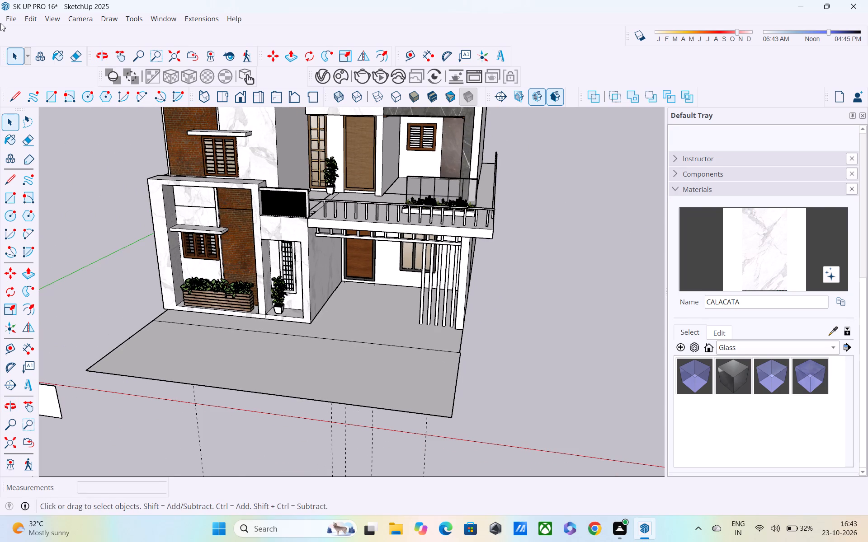
{"action": "left_click", "coordinate": [6, 19]}
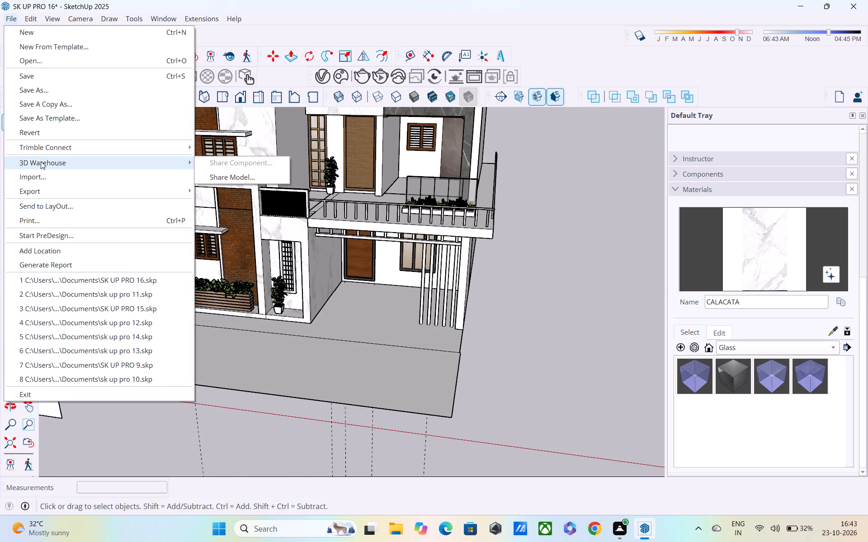
{"action": "left_click", "coordinate": [40, 175]}
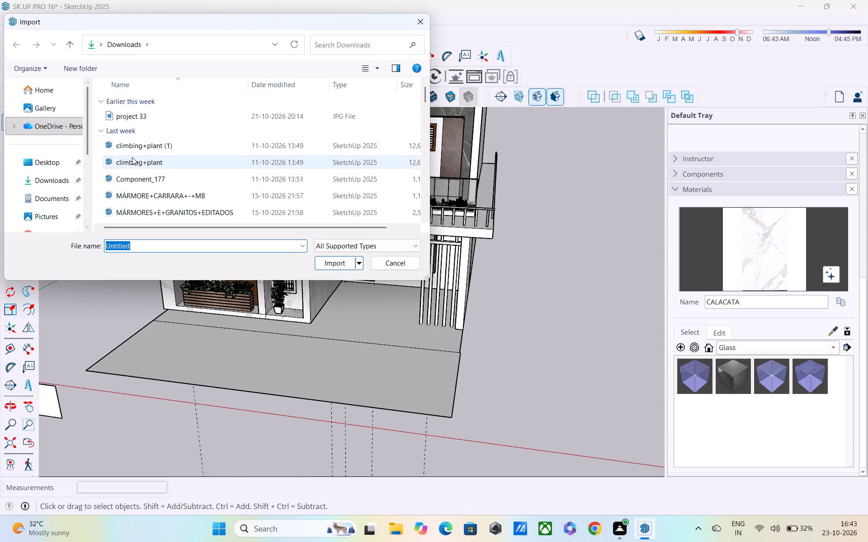
{"action": "scroll", "coordinate": [133, 158], "scroll_direction": "down", "scroll_amount": 1}
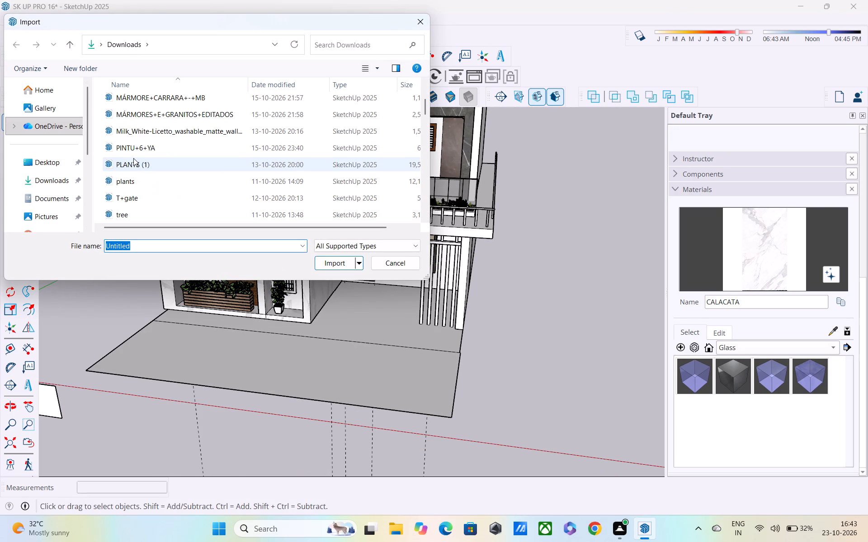
{"action": "scroll", "coordinate": [133, 158], "scroll_direction": "down", "scroll_amount": 1}
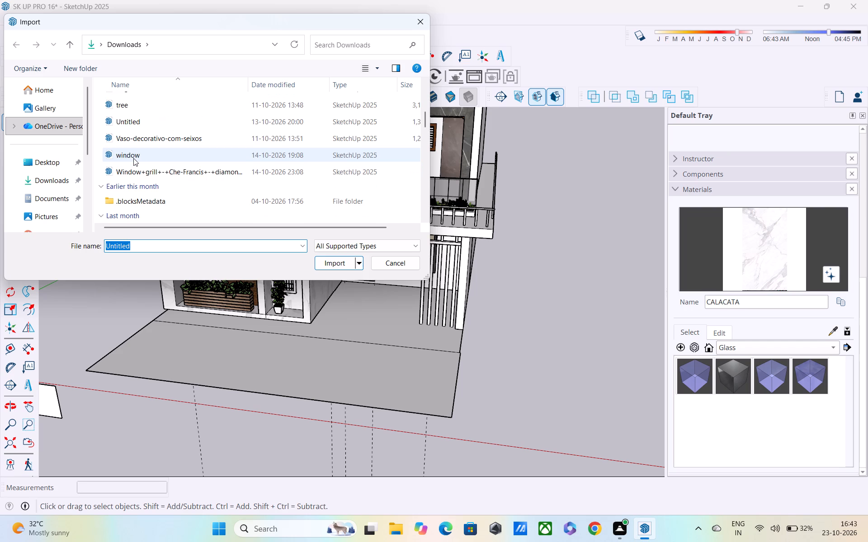
{"action": "left_click", "coordinate": [135, 122]}
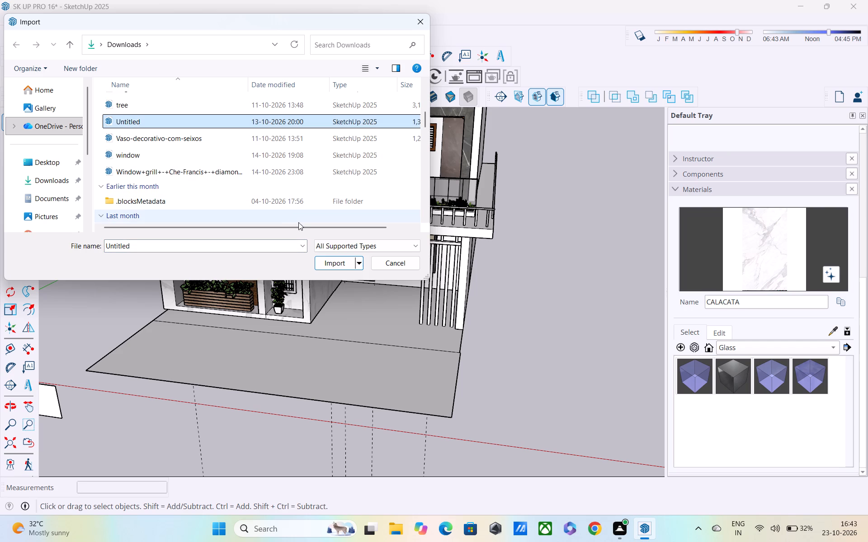
{"action": "left_click", "coordinate": [322, 259]}
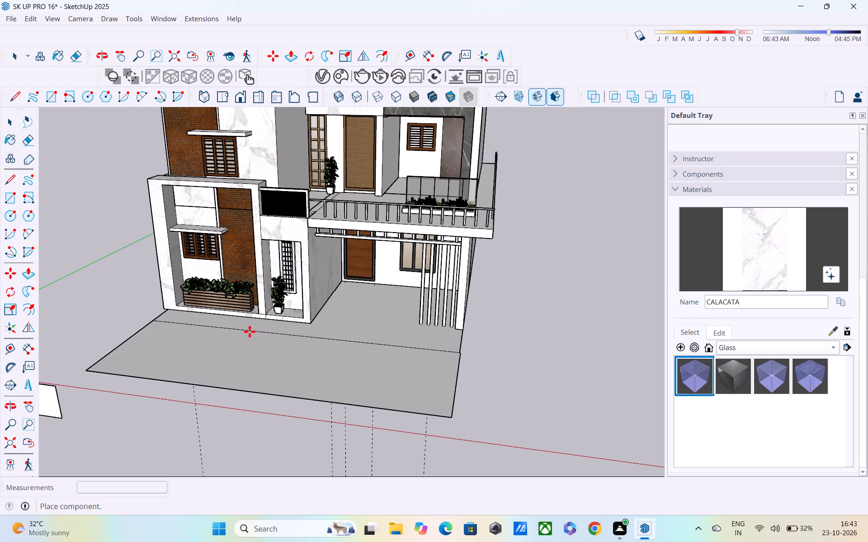
{"action": "left_click", "coordinate": [400, 401]}
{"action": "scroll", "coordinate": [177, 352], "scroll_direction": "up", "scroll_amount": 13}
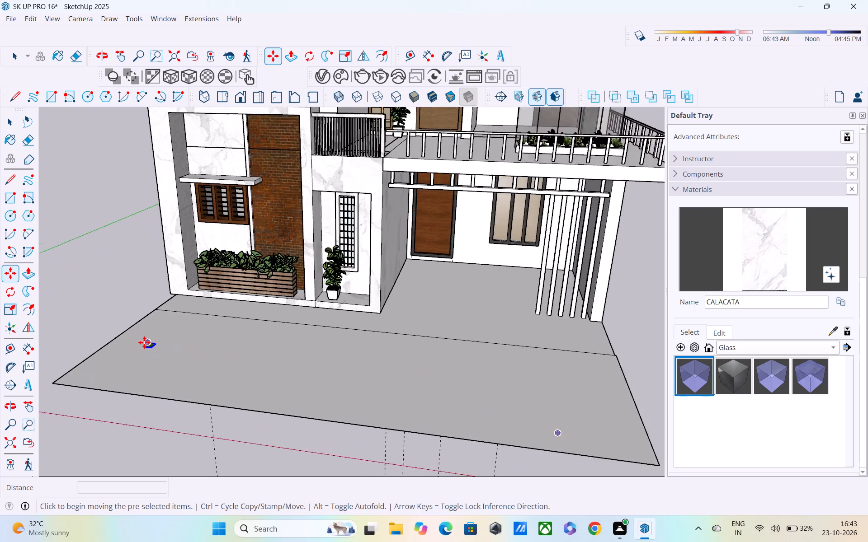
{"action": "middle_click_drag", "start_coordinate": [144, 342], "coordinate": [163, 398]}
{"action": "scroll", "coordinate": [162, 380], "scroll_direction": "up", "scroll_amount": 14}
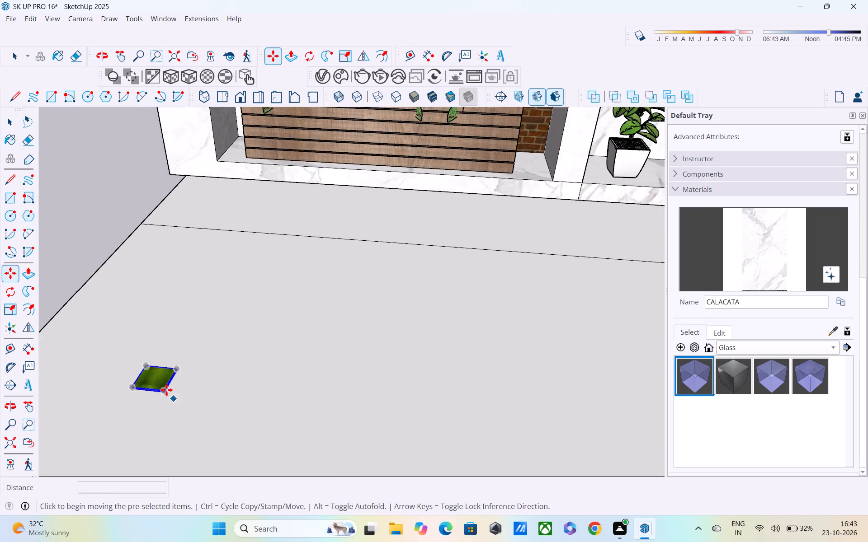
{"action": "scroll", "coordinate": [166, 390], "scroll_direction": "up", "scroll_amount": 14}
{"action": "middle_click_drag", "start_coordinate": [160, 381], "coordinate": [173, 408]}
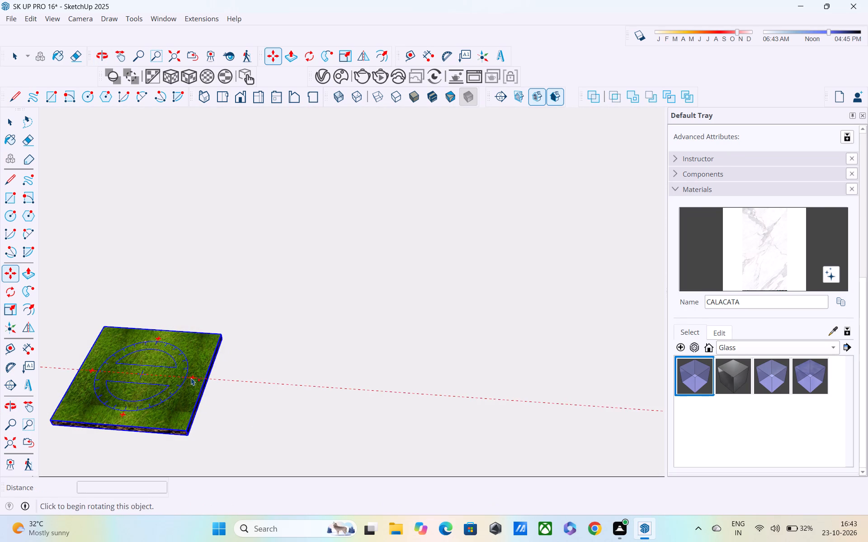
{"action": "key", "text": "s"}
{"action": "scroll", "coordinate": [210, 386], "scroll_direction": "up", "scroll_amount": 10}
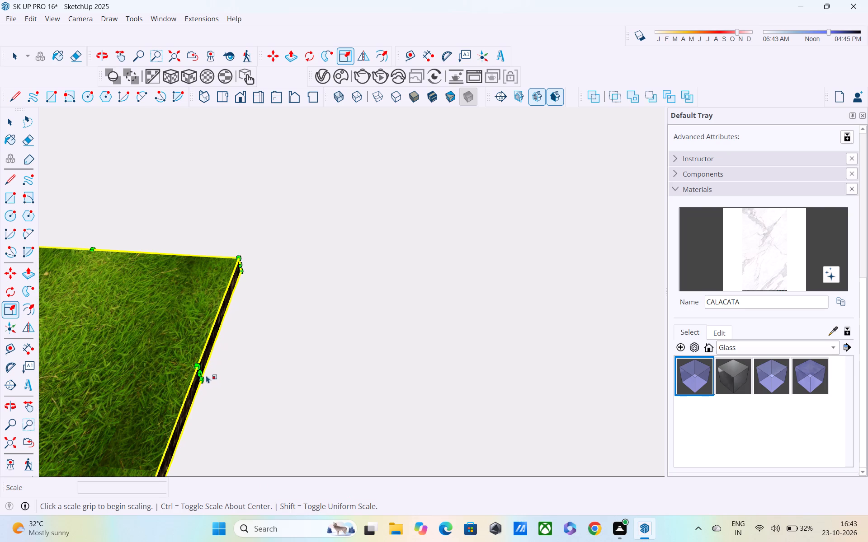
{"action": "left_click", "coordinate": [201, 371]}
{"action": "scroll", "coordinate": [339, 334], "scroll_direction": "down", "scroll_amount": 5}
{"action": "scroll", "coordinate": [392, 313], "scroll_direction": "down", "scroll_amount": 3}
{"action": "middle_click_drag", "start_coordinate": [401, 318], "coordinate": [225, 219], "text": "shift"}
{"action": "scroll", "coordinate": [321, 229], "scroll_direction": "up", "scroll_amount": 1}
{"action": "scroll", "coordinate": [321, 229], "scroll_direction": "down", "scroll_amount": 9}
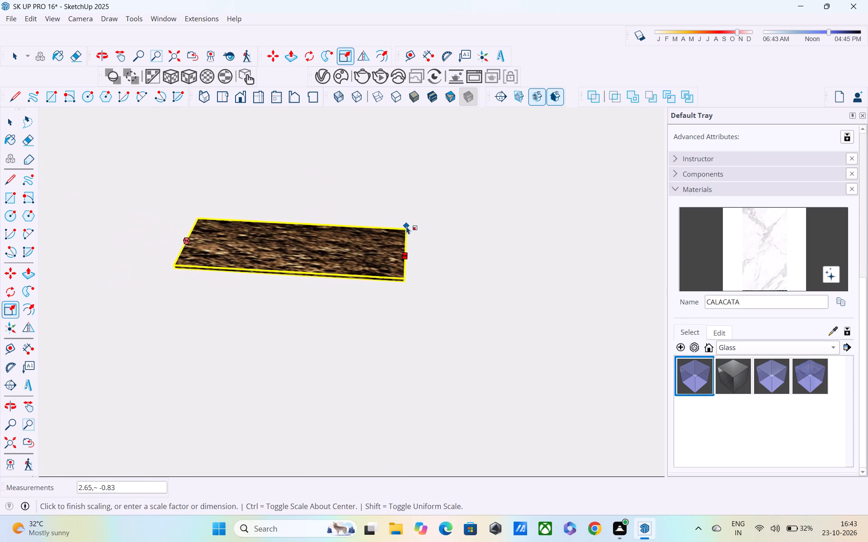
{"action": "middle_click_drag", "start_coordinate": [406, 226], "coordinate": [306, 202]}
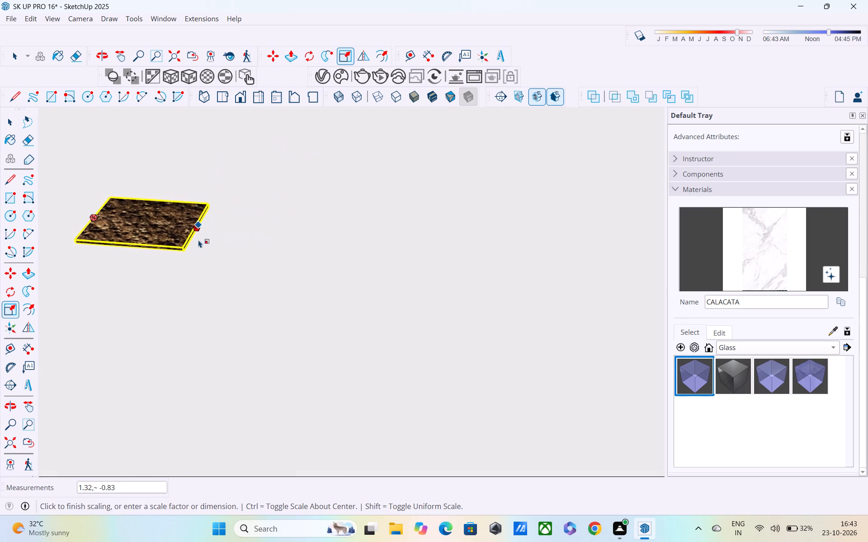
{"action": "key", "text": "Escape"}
Scale the grass slab by about 2.5 along the green axis and about 7 along the blue axis.
{"action": "scroll", "coordinate": [168, 213], "scroll_direction": "up", "scroll_amount": 7}
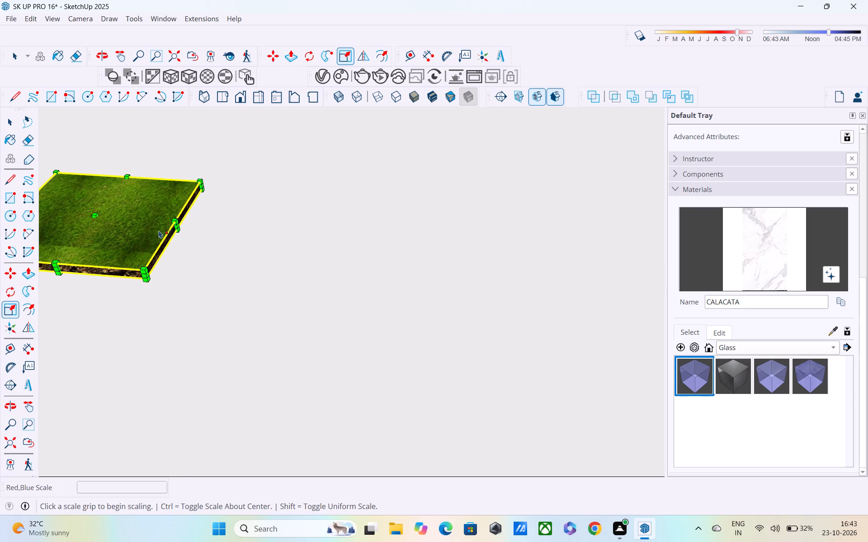
{"action": "middle_click_drag", "start_coordinate": [148, 238], "coordinate": [259, 180]}
{"action": "scroll", "coordinate": [259, 179], "scroll_direction": "up", "scroll_amount": 1}
{"action": "scroll", "coordinate": [259, 180], "scroll_direction": "down", "scroll_amount": 5}
{"action": "middle_click_drag", "start_coordinate": [240, 254], "coordinate": [283, 231]}
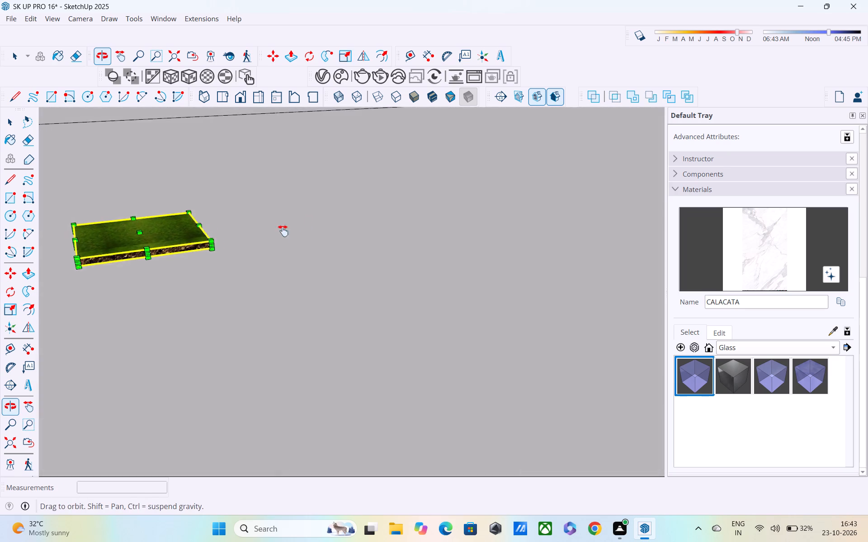
{"action": "middle_click_drag", "start_coordinate": [283, 231], "coordinate": [326, 201]}
{"action": "scroll", "coordinate": [208, 220], "scroll_direction": "up", "scroll_amount": 4}
{"action": "left_click", "coordinate": [219, 202]}
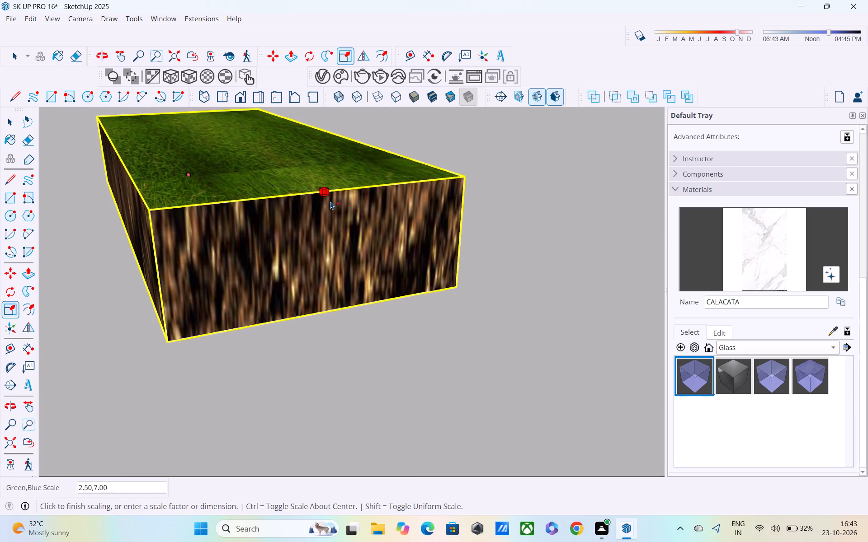
{"action": "left_click", "coordinate": [336, 210]}
Stretch the grass slab along the red axis to the front ground's side edge beside the vertical louvres.
{"action": "scroll", "coordinate": [332, 256], "scroll_direction": "down", "scroll_amount": 2}
{"action": "middle_click_drag", "start_coordinate": [309, 262], "coordinate": [114, 266]}
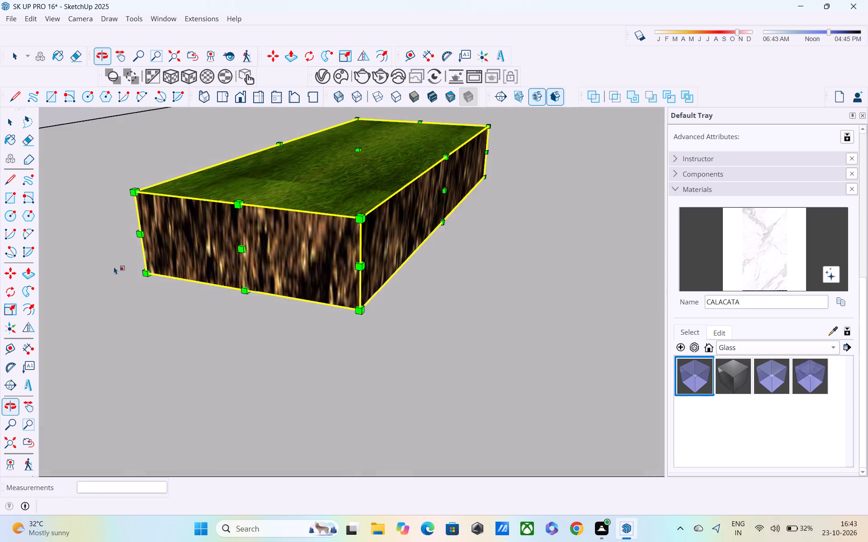
{"action": "scroll", "coordinate": [137, 246], "scroll_direction": "down", "scroll_amount": 9}
{"action": "scroll", "coordinate": [325, 230], "scroll_direction": "up", "scroll_amount": 1}
{"action": "left_click", "coordinate": [334, 217]}
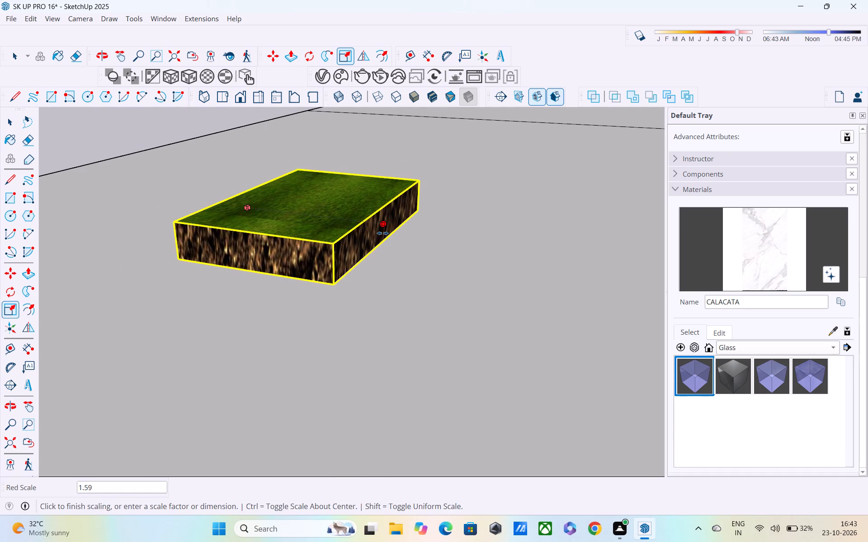
{"action": "middle_click_drag", "start_coordinate": [382, 233], "coordinate": [187, 230]}
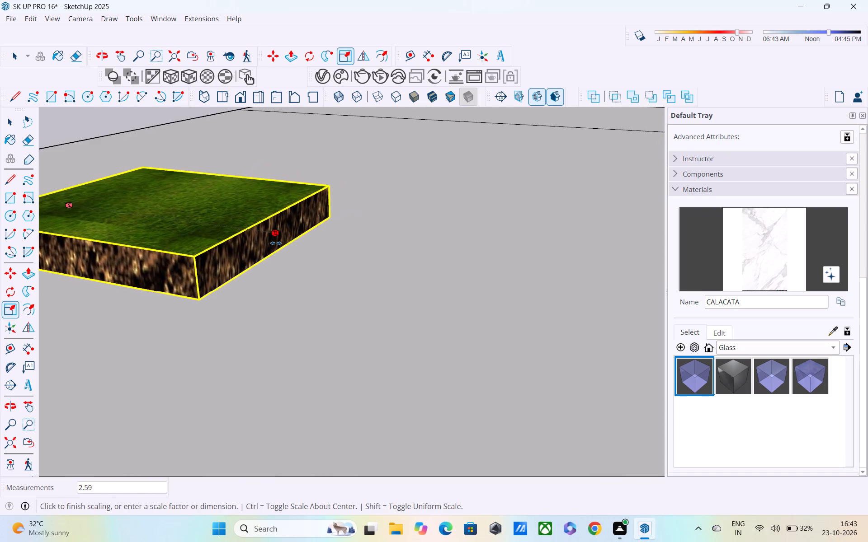
{"action": "scroll", "coordinate": [276, 243], "scroll_direction": "down", "scroll_amount": 2}
{"action": "middle_click_drag", "start_coordinate": [276, 243], "coordinate": [181, 215], "text": "shift"}
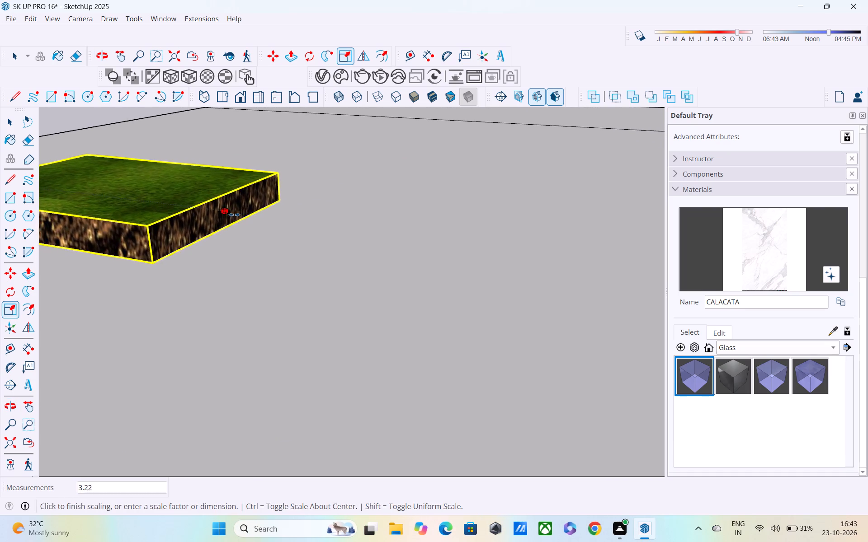
{"action": "middle_click_drag", "start_coordinate": [330, 243], "coordinate": [326, 243], "text": "shift"}
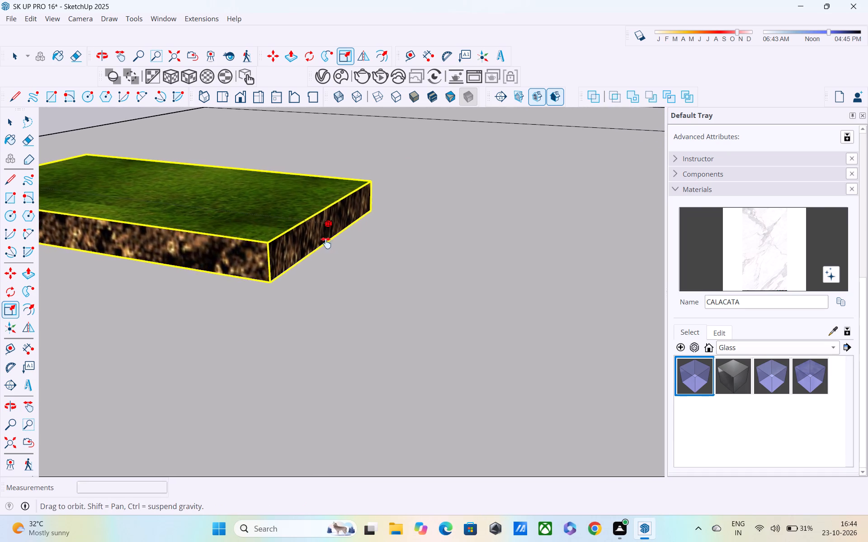
{"action": "middle_click_drag", "start_coordinate": [326, 243], "coordinate": [132, 217], "text": "shift"}
{"action": "scroll", "coordinate": [327, 243], "scroll_direction": "down", "scroll_amount": 1}
{"action": "middle_click_drag", "start_coordinate": [326, 243], "coordinate": [149, 210], "text": "shift"}
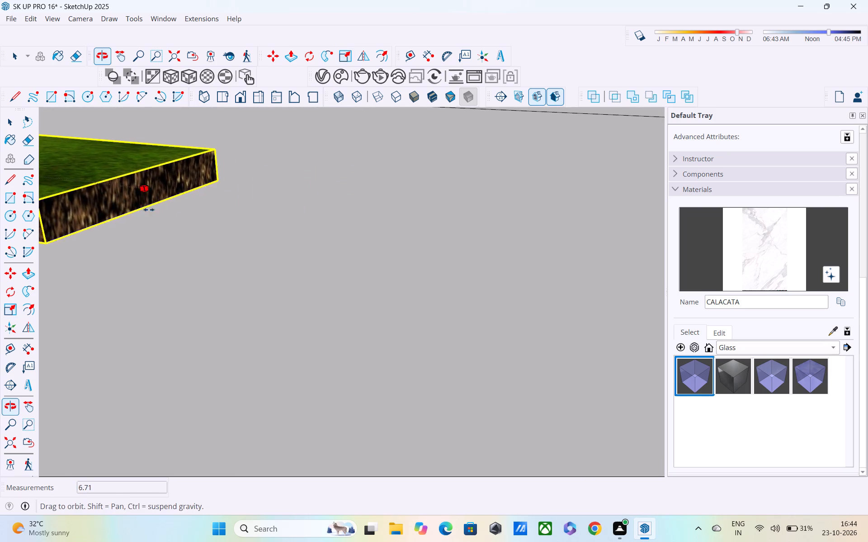
{"action": "scroll", "coordinate": [162, 206], "scroll_direction": "down", "scroll_amount": 8}
{"action": "middle_click_drag", "start_coordinate": [280, 224], "coordinate": [150, 207], "text": "shift"}
{"action": "scroll", "coordinate": [277, 224], "scroll_direction": "down", "scroll_amount": 1, "text": "shift"}
{"action": "scroll", "coordinate": [200, 207], "scroll_direction": "up", "scroll_amount": 1}
{"action": "scroll", "coordinate": [201, 207], "scroll_direction": "down", "scroll_amount": 4}
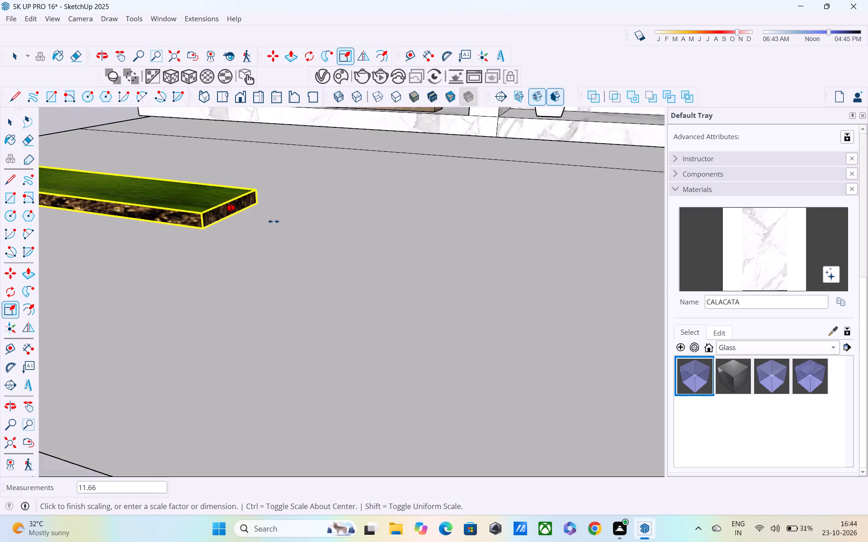
{"action": "scroll", "coordinate": [274, 221], "scroll_direction": "down", "scroll_amount": 4}
{"action": "middle_click_drag", "start_coordinate": [299, 237], "coordinate": [136, 224]}
{"action": "scroll", "coordinate": [229, 232], "scroll_direction": "down", "scroll_amount": 5}
{"action": "middle_click_drag", "start_coordinate": [308, 251], "coordinate": [136, 231]}
{"action": "middle_click_drag", "start_coordinate": [340, 244], "coordinate": [123, 216]}
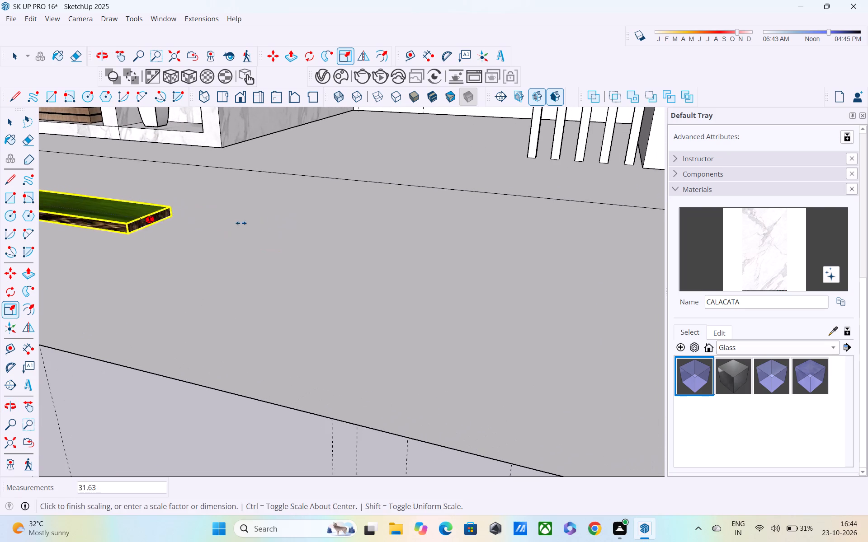
{"action": "middle_click_drag", "start_coordinate": [340, 246], "coordinate": [119, 192], "text": "shift"}
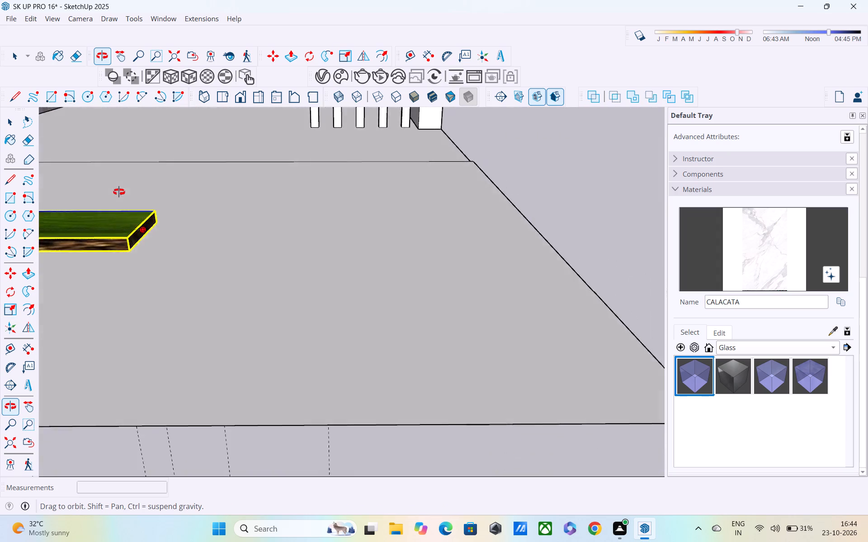
{"action": "middle_click_drag", "start_coordinate": [119, 192], "coordinate": [107, 186], "text": "shift"}
{"action": "middle_click_drag", "start_coordinate": [311, 205], "coordinate": [161, 196], "text": "shift"}
{"action": "left_click", "coordinate": [340, 207]}
Scale the grass slab by about 2.37 along the blue axis to thicken it.
{"action": "middle_click_drag", "start_coordinate": [251, 205], "coordinate": [321, 209], "text": "shift"}
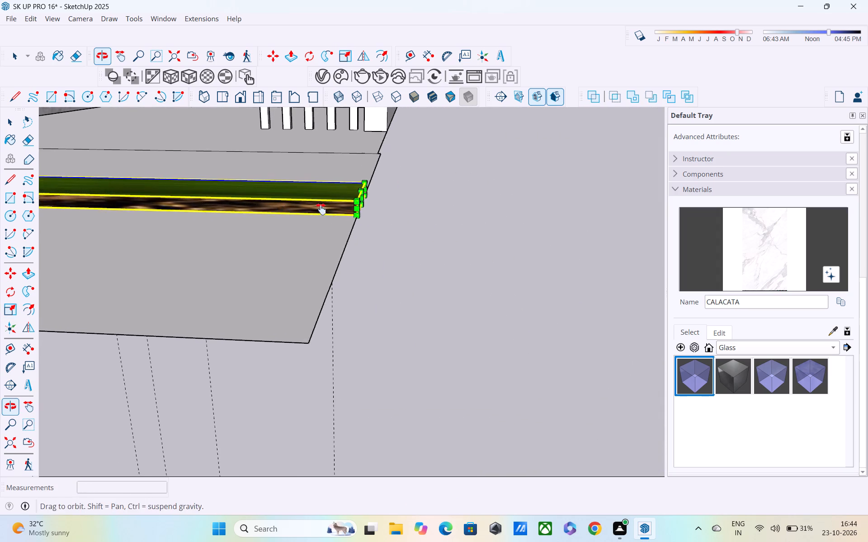
{"action": "middle_click_drag", "start_coordinate": [321, 209], "coordinate": [330, 216], "text": "shift"}
{"action": "scroll", "coordinate": [299, 211], "scroll_direction": "down", "scroll_amount": 7}
{"action": "middle_click_drag", "start_coordinate": [165, 213], "coordinate": [318, 213]}
{"action": "middle_click_drag", "start_coordinate": [183, 224], "coordinate": [299, 224]}
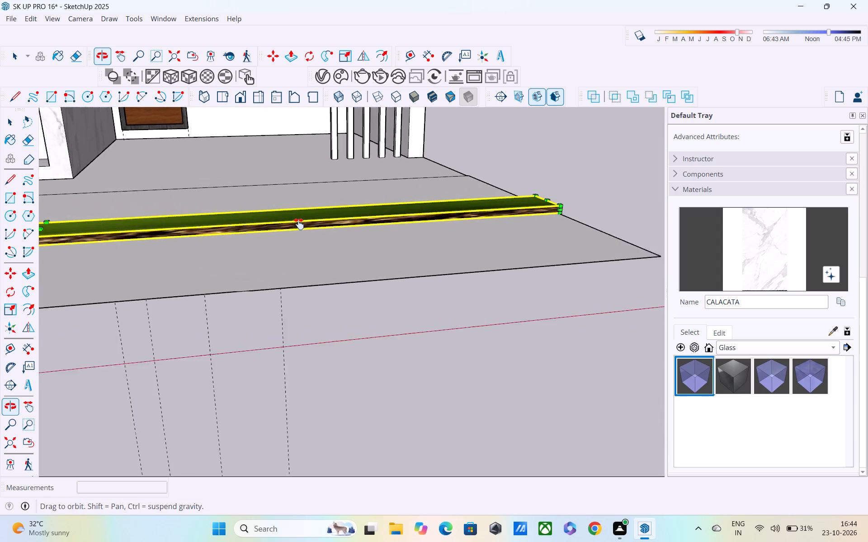
{"action": "middle_click_drag", "start_coordinate": [299, 224], "coordinate": [306, 224]}
{"action": "scroll", "coordinate": [204, 224], "scroll_direction": "down", "scroll_amount": 3}
{"action": "scroll", "coordinate": [128, 233], "scroll_direction": "up", "scroll_amount": 7}
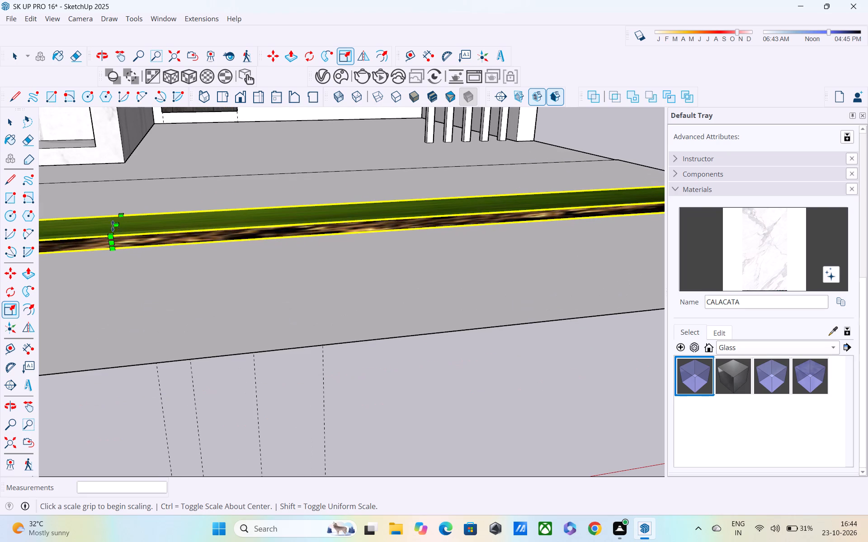
{"action": "left_click", "coordinate": [114, 224]}
{"action": "left_click", "coordinate": [116, 210]}
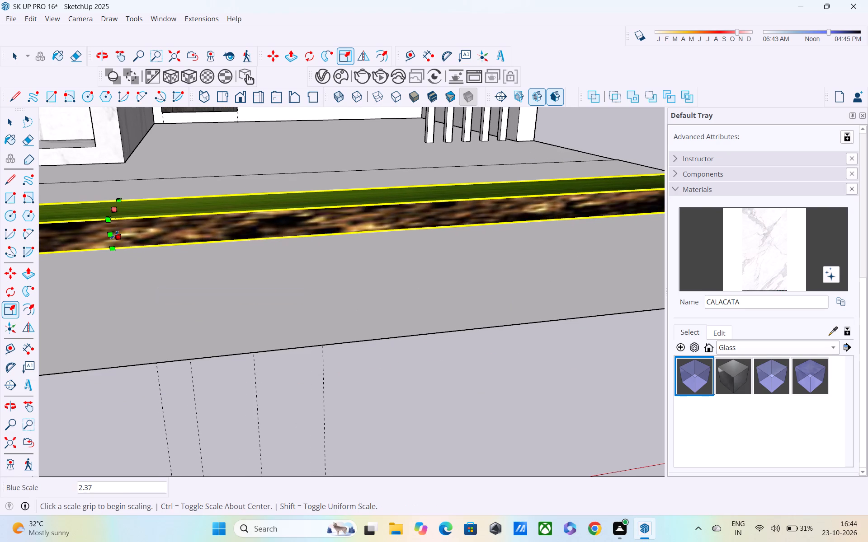
Stretch the grass slab along the green axis outward to the front ground's outer edge.
{"action": "left_click", "coordinate": [112, 238]}
{"action": "scroll", "coordinate": [108, 282], "scroll_direction": "down", "scroll_amount": 6}
{"action": "middle_click_drag", "start_coordinate": [118, 290], "coordinate": [123, 280], "text": "shift"}
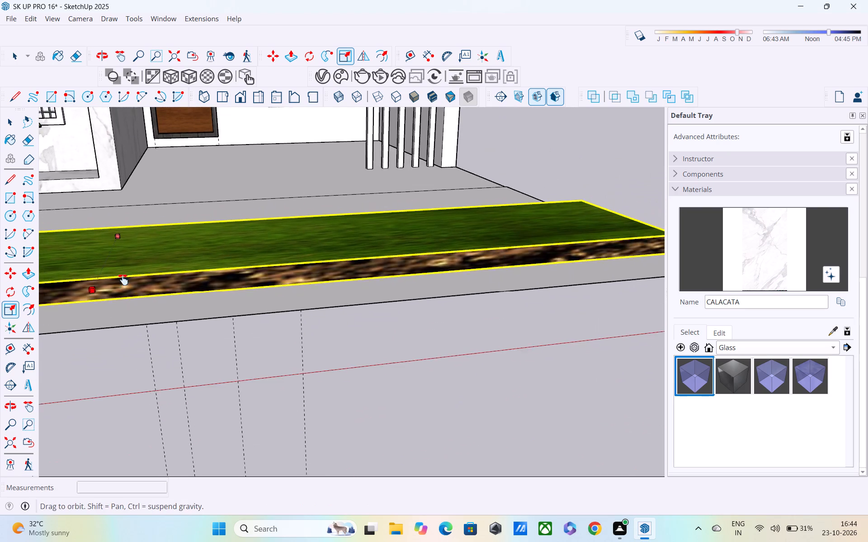
{"action": "middle_click_drag", "start_coordinate": [123, 280], "coordinate": [144, 230], "text": "shift"}
{"action": "left_click", "coordinate": [153, 255]}
{"action": "middle_click_drag", "start_coordinate": [151, 252], "coordinate": [268, 310]}
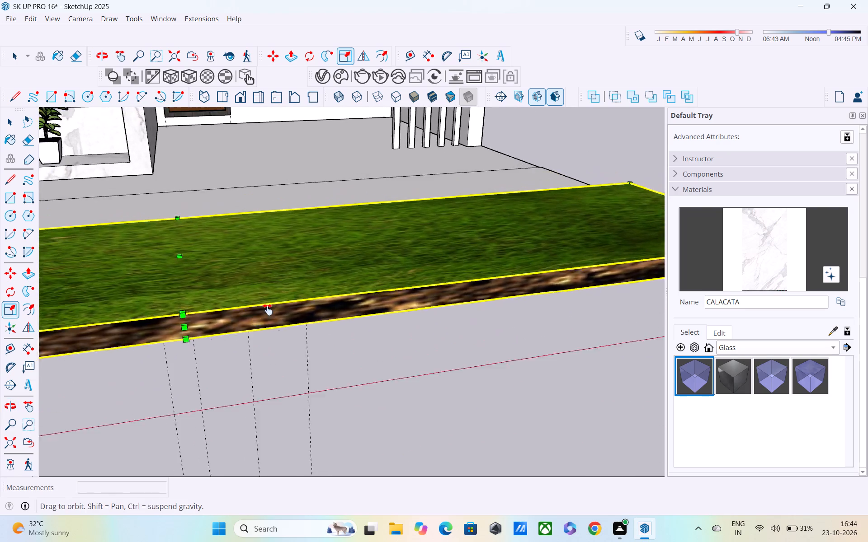
{"action": "middle_click_drag", "start_coordinate": [268, 310], "coordinate": [311, 308]}
Stretch the grass slab along the red axis to the ground's opposite side edge, on the planter-box side.
{"action": "scroll", "coordinate": [294, 271], "scroll_direction": "down", "scroll_amount": 5}
{"action": "scroll", "coordinate": [202, 272], "scroll_direction": "down", "scroll_amount": 1}
{"action": "middle_click_drag", "start_coordinate": [211, 275], "coordinate": [336, 280]}
{"action": "scroll", "coordinate": [284, 290], "scroll_direction": "down", "scroll_amount": 2}
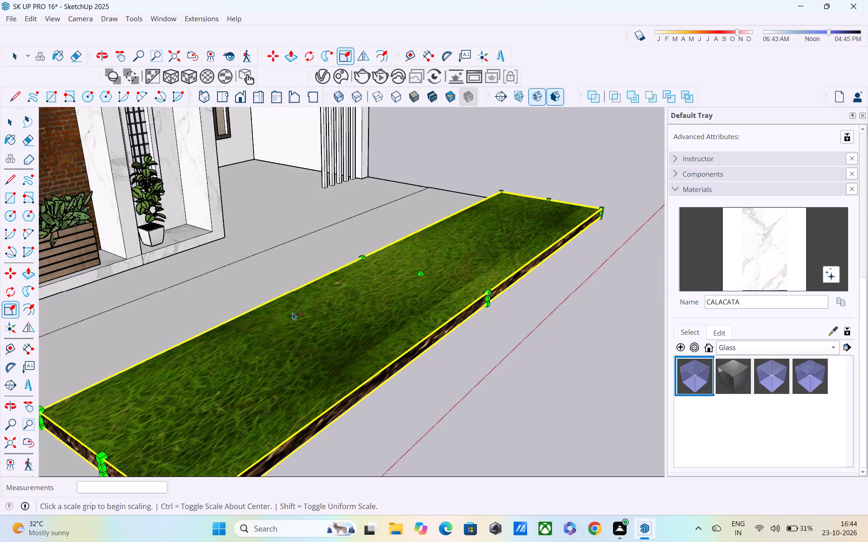
{"action": "middle_click_drag", "start_coordinate": [278, 320], "coordinate": [345, 320]}
{"action": "middle_click_drag", "start_coordinate": [343, 332], "coordinate": [325, 219], "text": "shift"}
{"action": "scroll", "coordinate": [327, 294], "scroll_direction": "up", "scroll_amount": 4}
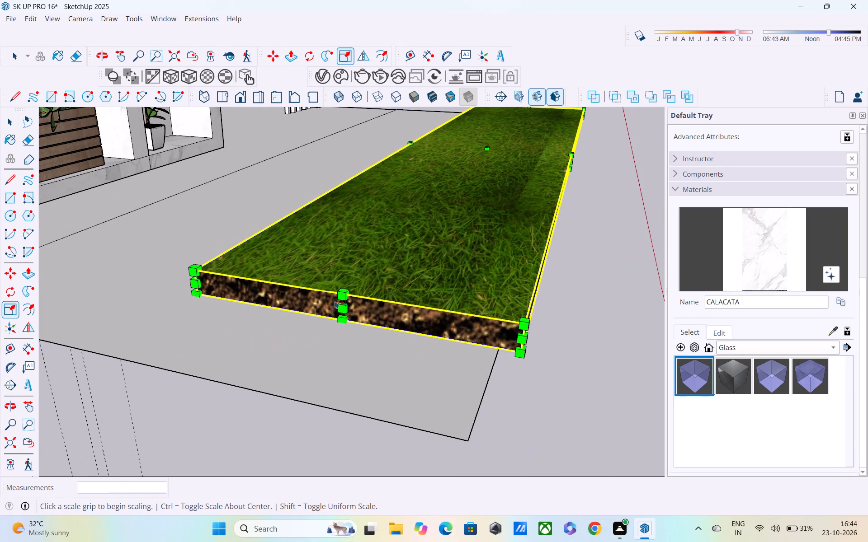
{"action": "left_click", "coordinate": [340, 308]}
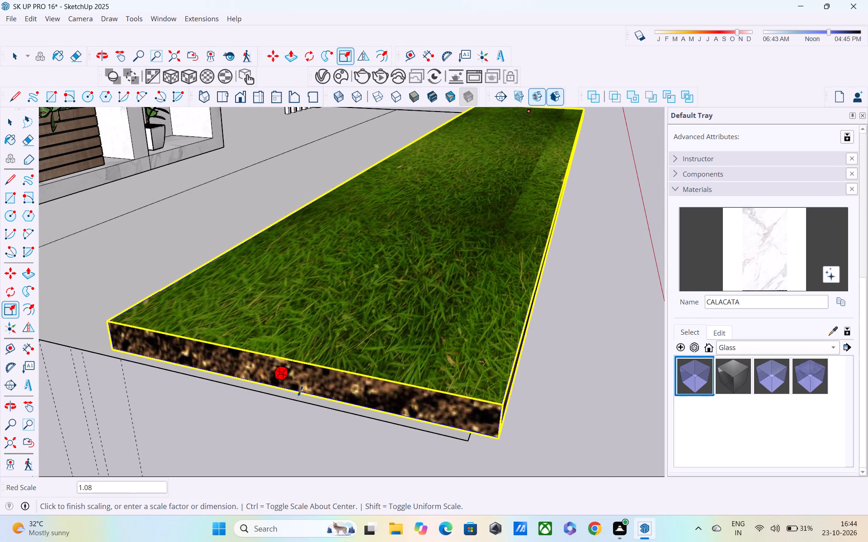
{"action": "left_click", "coordinate": [296, 398]}
Scale the grass slab by about 2.43 along the green axis toward the house so it reaches the front walls.
{"action": "middle_click_drag", "start_coordinate": [196, 338], "coordinate": [442, 378]}
{"action": "scroll", "coordinate": [239, 337], "scroll_direction": "down", "scroll_amount": 3}
{"action": "middle_click_drag", "start_coordinate": [175, 337], "coordinate": [325, 238], "text": "shift"}
{"action": "middle_click_drag", "start_coordinate": [124, 200], "coordinate": [290, 210]}
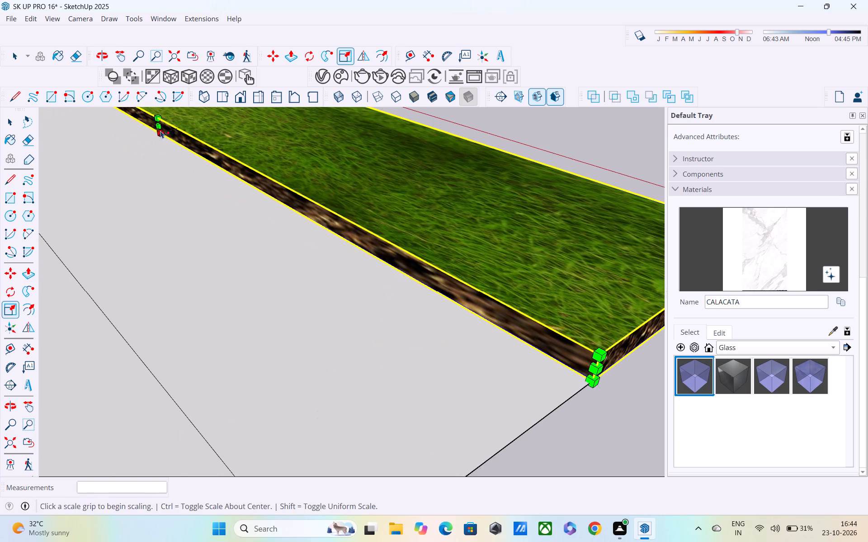
{"action": "scroll", "coordinate": [156, 122], "scroll_direction": "up", "scroll_amount": 1}
{"action": "left_click", "coordinate": [154, 131]}
{"action": "left_click", "coordinate": [158, 128]}
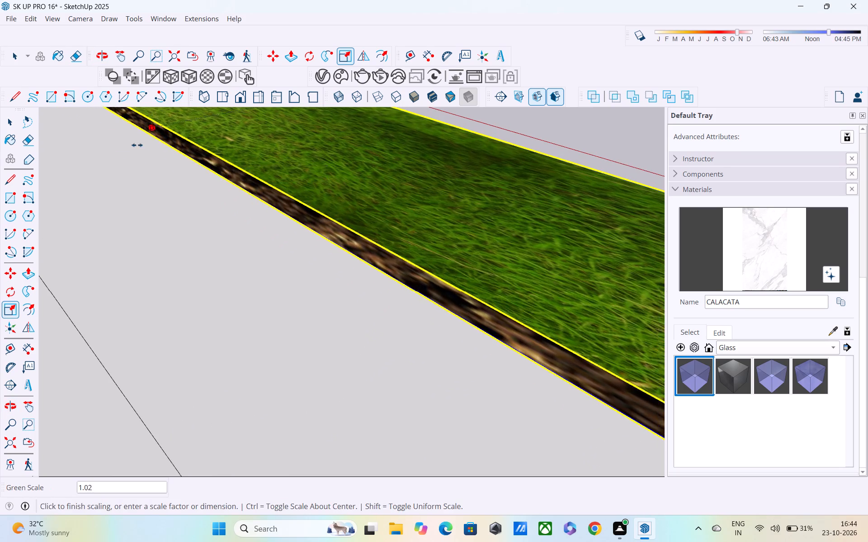
{"action": "scroll", "coordinate": [108, 168], "scroll_direction": "down", "scroll_amount": 9}
{"action": "middle_click_drag", "start_coordinate": [72, 173], "coordinate": [0, 178]}
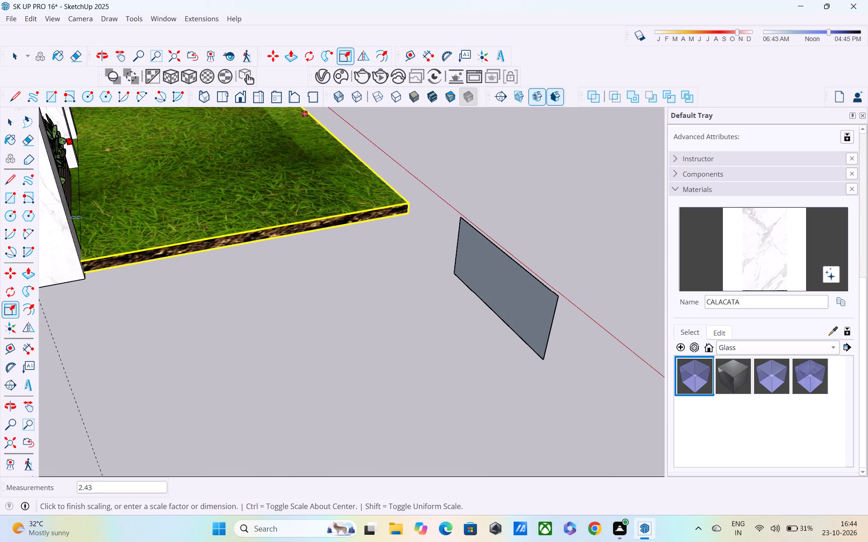
{"action": "left_click", "coordinate": [77, 217]}
{"action": "scroll", "coordinate": [123, 216], "scroll_direction": "down", "scroll_amount": 3}
{"action": "middle_click_drag", "start_coordinate": [286, 193], "coordinate": [98, 195]}
{"action": "scroll", "coordinate": [400, 188], "scroll_direction": "down", "scroll_amount": 4}
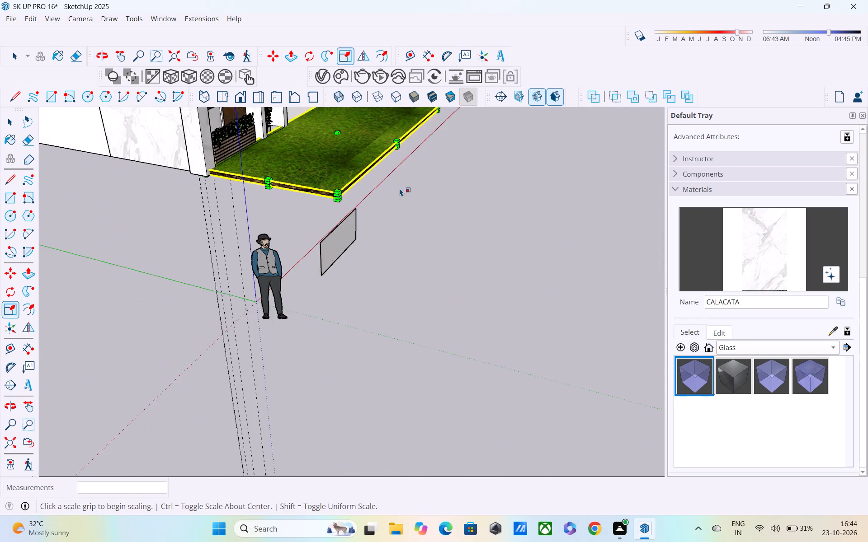
{"action": "middle_click_drag", "start_coordinate": [400, 183], "coordinate": [224, 178]}
{"action": "scroll", "coordinate": [501, 152], "scroll_direction": "down", "scroll_amount": 3}
{"action": "middle_click_drag", "start_coordinate": [531, 159], "coordinate": [372, 154]}
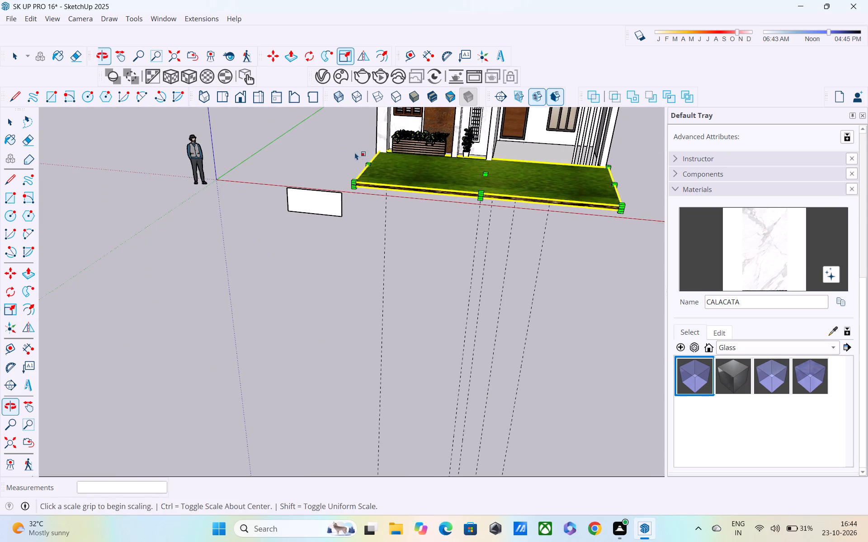
{"action": "key", "text": "space"}
{"action": "left_click", "coordinate": [332, 134]}
Save the model, purging its unused components and materials.
{"action": "scroll", "coordinate": [361, 160], "scroll_direction": "down", "scroll_amount": 1}
{"action": "middle_click_drag", "start_coordinate": [361, 160], "coordinate": [213, 304]}
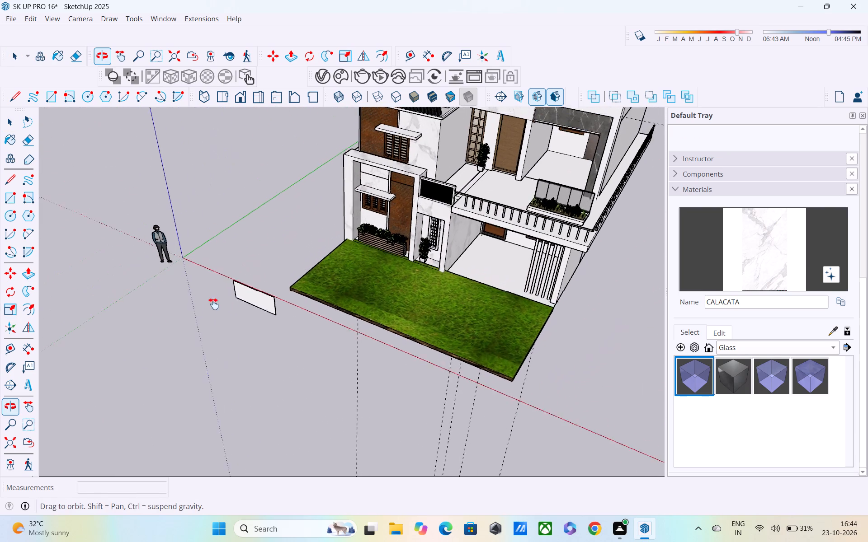
{"action": "middle_click_drag", "start_coordinate": [213, 304], "coordinate": [212, 305]}
{"action": "middle_click_drag", "start_coordinate": [364, 320], "coordinate": [470, 230]}
{"action": "scroll", "coordinate": [403, 248], "scroll_direction": "up", "scroll_amount": 2}
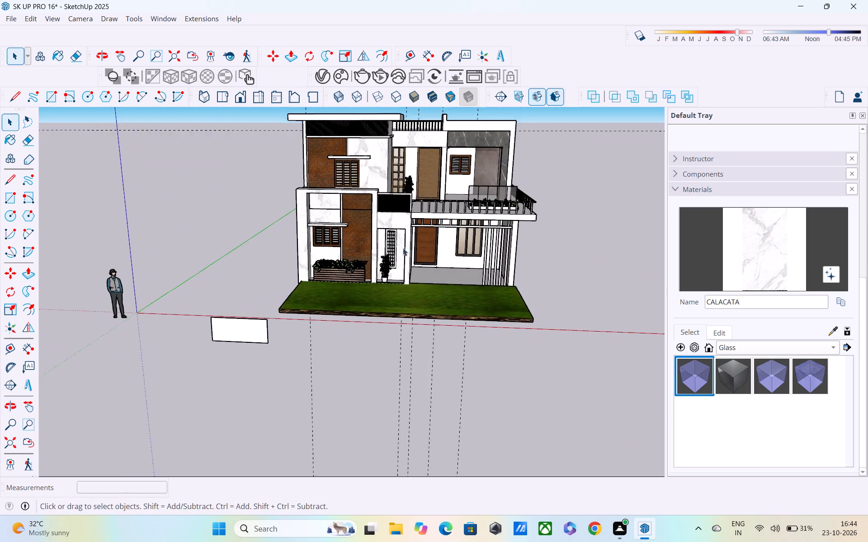
{"action": "middle_click_drag", "start_coordinate": [397, 243], "coordinate": [340, 295]}
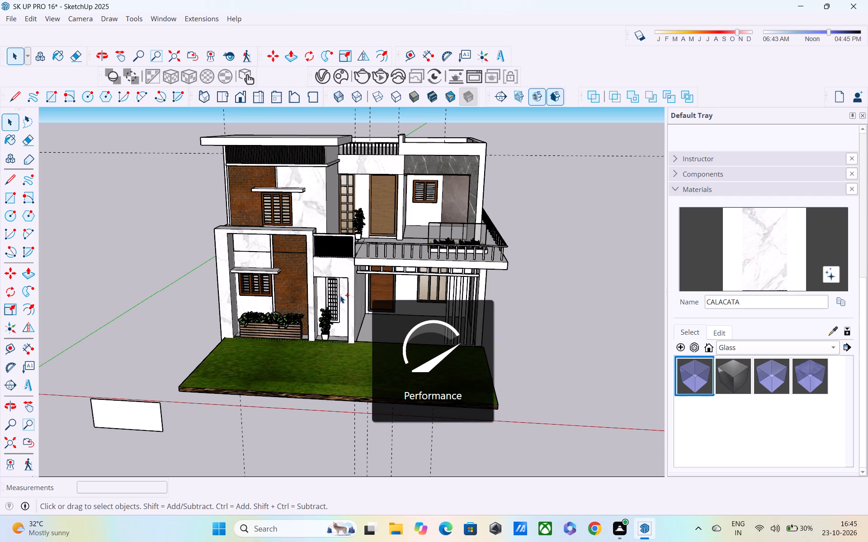
{"action": "key", "text": "ctrl+s"}
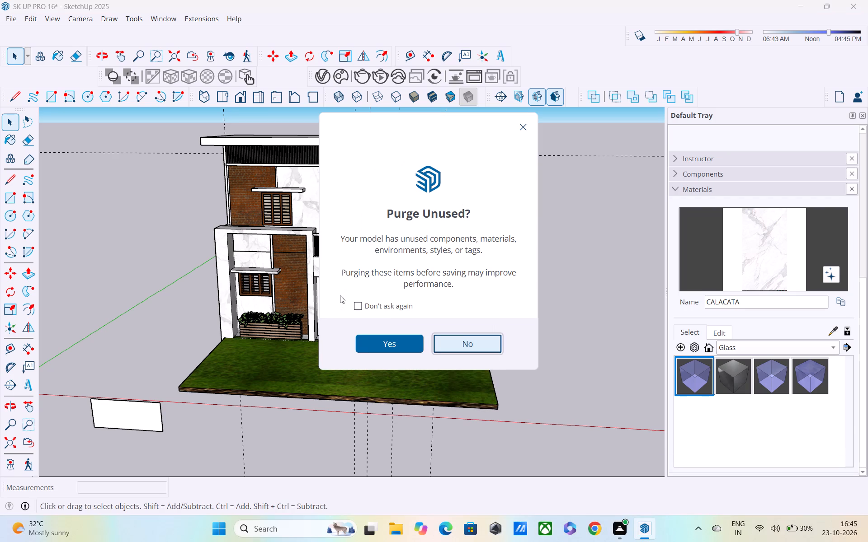
{"action": "left_click", "coordinate": [397, 336]}
Delete the stray vertical rectangle standing apart in front of the house, including its edges.
{"action": "scroll", "coordinate": [370, 90], "scroll_direction": "down", "scroll_amount": 1}
{"action": "middle_click_drag", "start_coordinate": [364, 257], "coordinate": [366, 220]}
{"action": "middle_click_drag", "start_coordinate": [359, 271], "coordinate": [415, 255]}
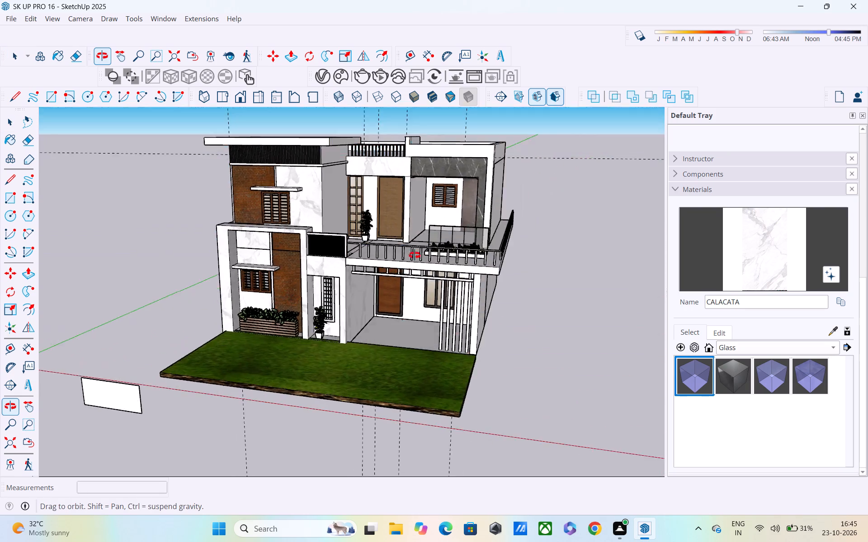
{"action": "middle_click_drag", "start_coordinate": [415, 255], "coordinate": [392, 256]}
{"action": "left_click", "coordinate": [115, 391]}
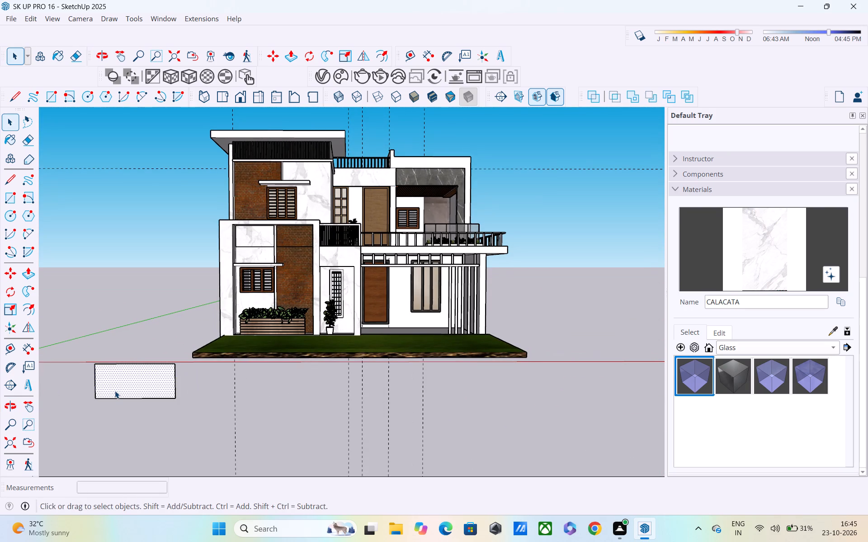
{"action": "double_click", "coordinate": [115, 391]}
{"action": "key", "text": "Delete"}
{"action": "scroll", "coordinate": [207, 378], "scroll_direction": "down", "scroll_amount": 1}
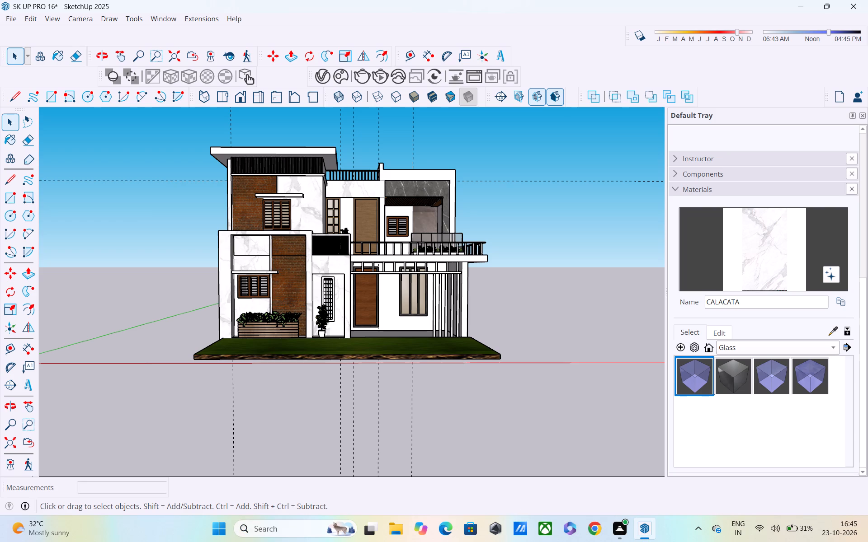
Switch to Chrome and open the 3D Warehouse site through the earlier "sketchup warehouse" web search.
{"action": "left_click", "coordinate": [601, 525]}
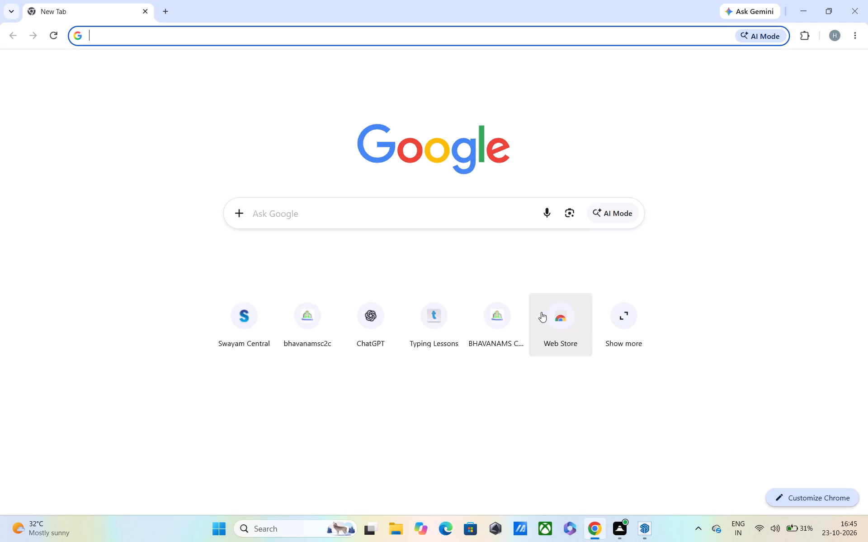
{"action": "left_click", "coordinate": [442, 218]}
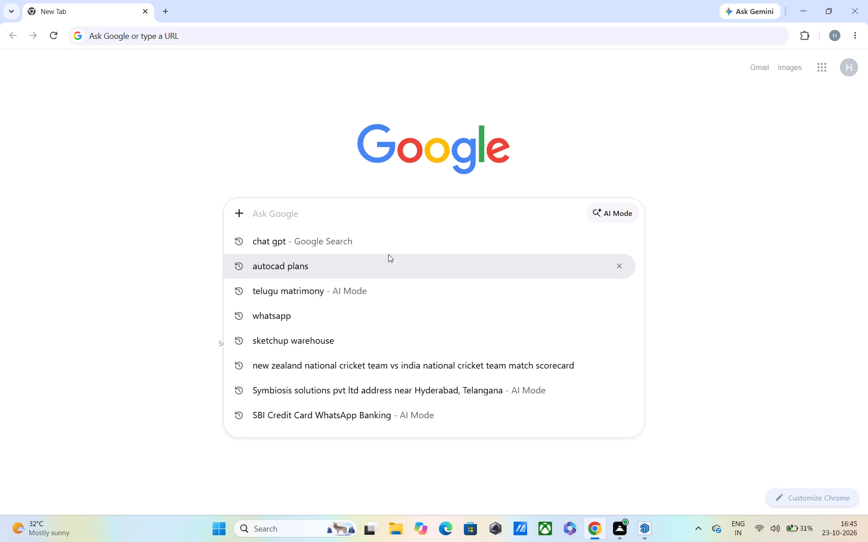
{"action": "left_click", "coordinate": [370, 341]}
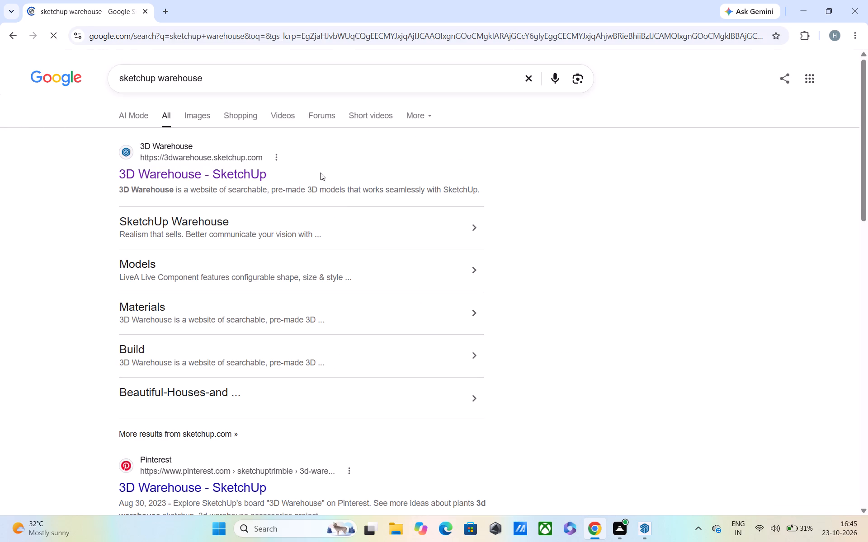
{"action": "left_click", "coordinate": [203, 181]}
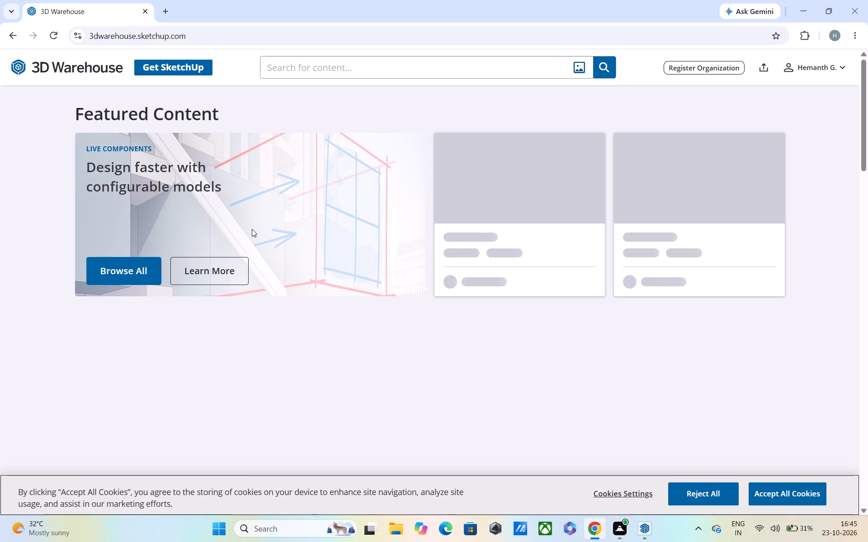
Search 3D Warehouse for "CLIMBING TREE", dismissing the promotional pop-up, and look over the model results.
{"action": "left_click", "coordinate": [375, 65]}
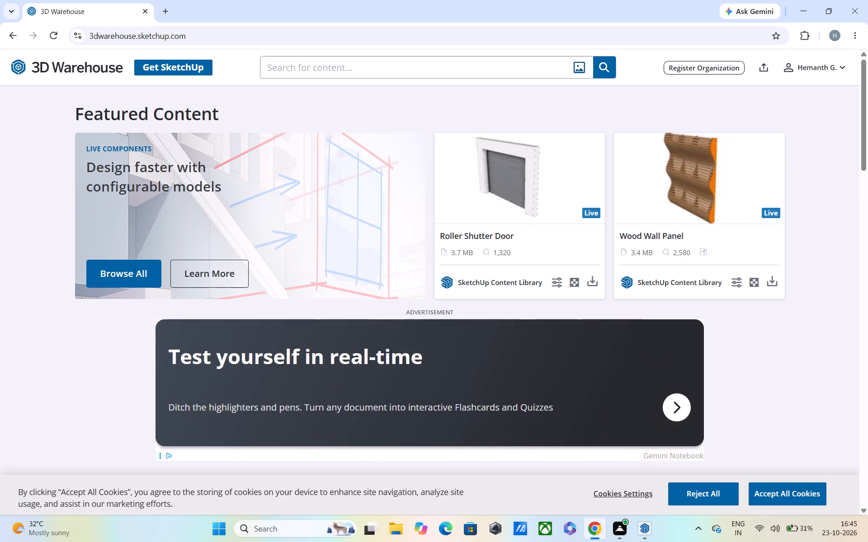
{"action": "type", "text": "CLIMBIN"}
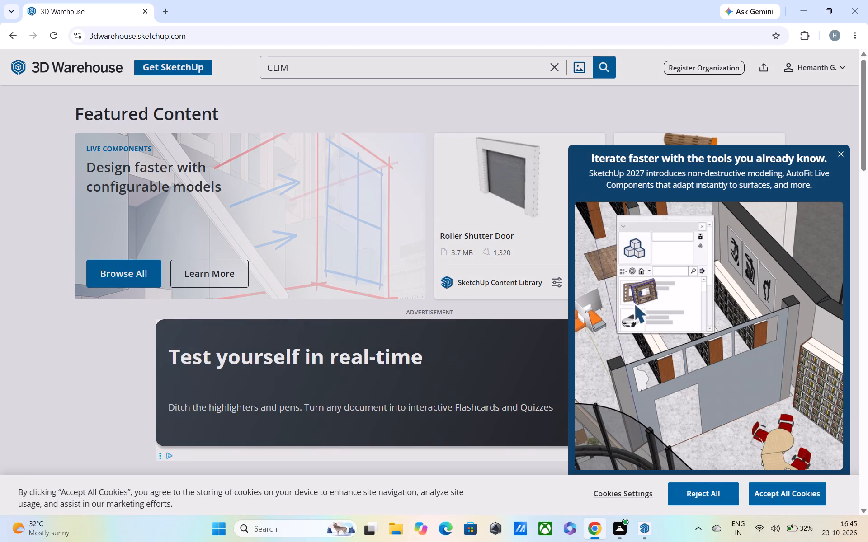
{"action": "key", "text": "BackSpace"}
{"action": "key", "text": "BackSpace"}
{"action": "key", "text": "BackSpace"}
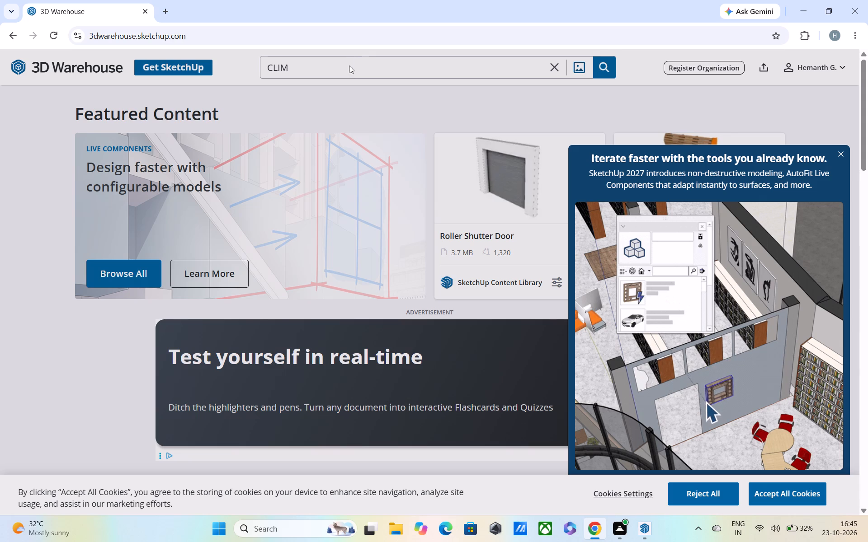
{"action": "left_click", "coordinate": [349, 60]}
{"action": "double_click", "coordinate": [349, 71]}
{"action": "left_click", "coordinate": [342, 68]}
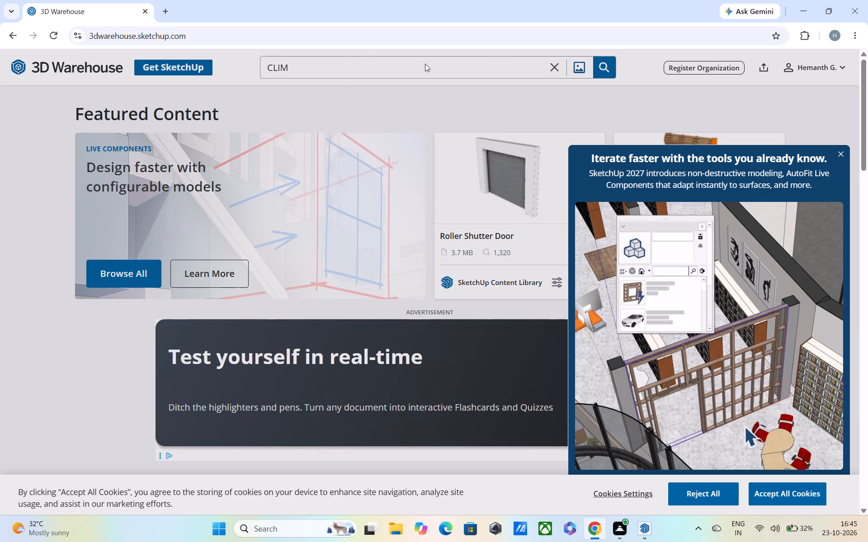
{"action": "left_click", "coordinate": [552, 71]}
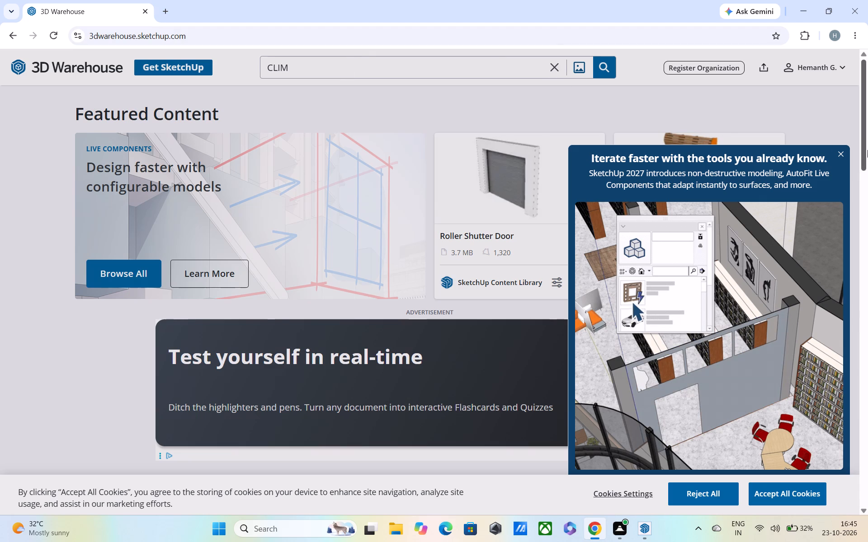
{"action": "left_click", "coordinate": [840, 150]}
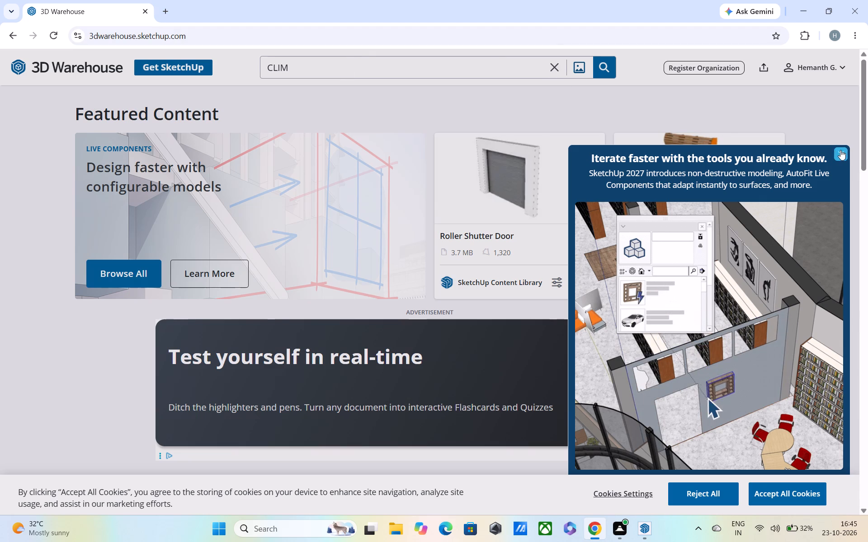
{"action": "left_click", "coordinate": [421, 74]}
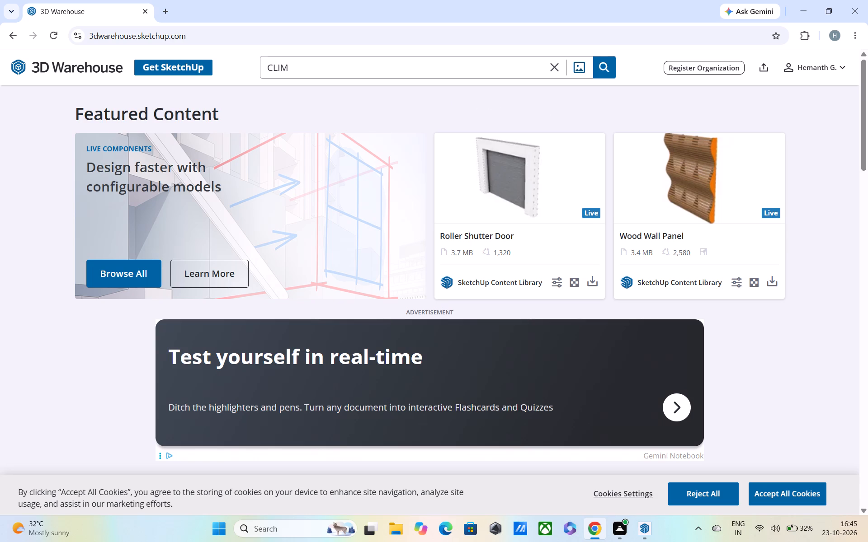
{"action": "type", "text": "BING"}
{"action": "key", "text": "space"}
{"action": "type", "text": "TREE"}
{"action": "key", "text": "Return"}
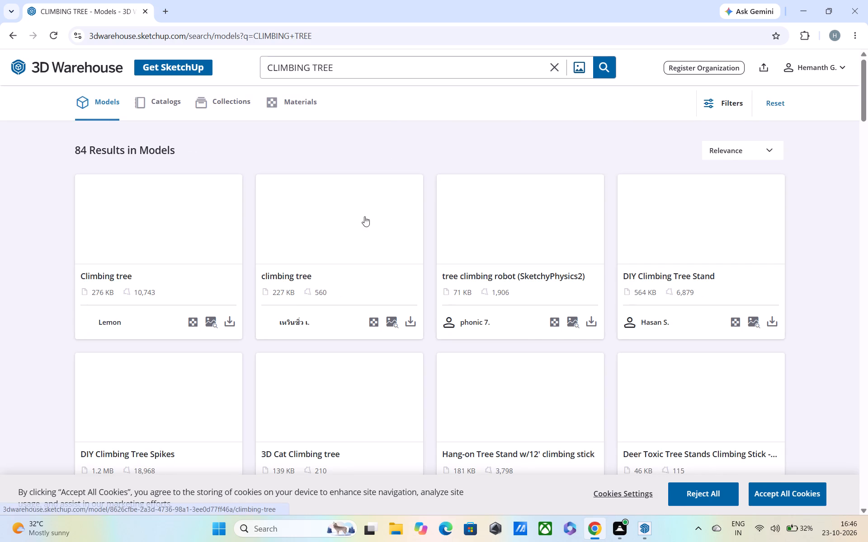
{"action": "scroll", "coordinate": [344, 253], "scroll_direction": "down", "scroll_amount": 1}
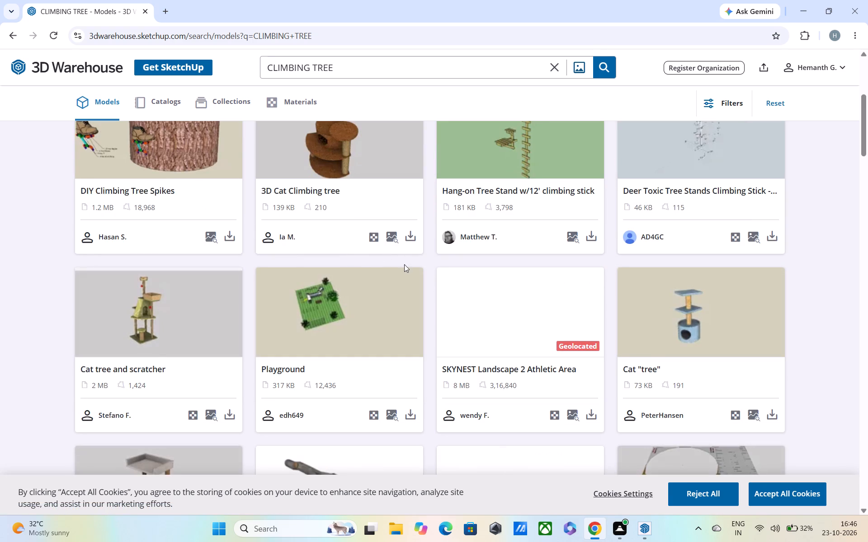
{"action": "scroll", "coordinate": [403, 266], "scroll_direction": "down", "scroll_amount": 2}
{"action": "scroll", "coordinate": [403, 266], "scroll_direction": "up", "scroll_amount": 2}
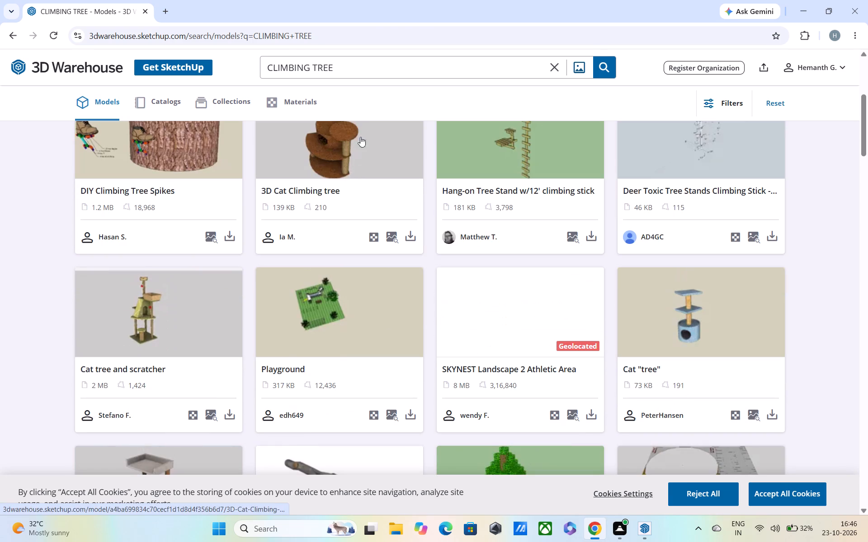
Change the 3D Warehouse search term to "CLIMBING PLANT" and run the search.
{"action": "left_click", "coordinate": [367, 68]}
{"action": "key", "text": "BackSpace"}
{"action": "key", "text": "BackSpace"}
{"action": "key", "text": "BackSpace"}
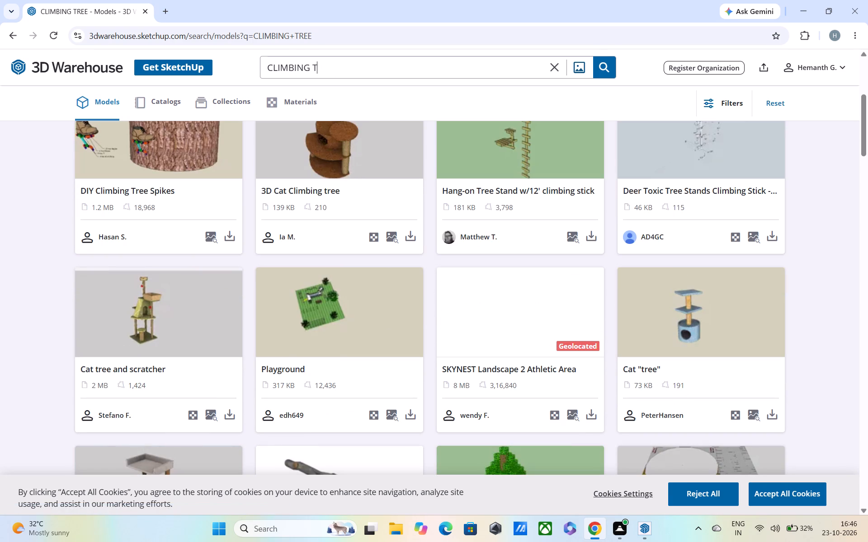
{"action": "key", "text": "BackSpace"}
{"action": "type", "text": "PLANYT"}
{"action": "key", "text": "Return"}
{"action": "key", "text": "Return"}
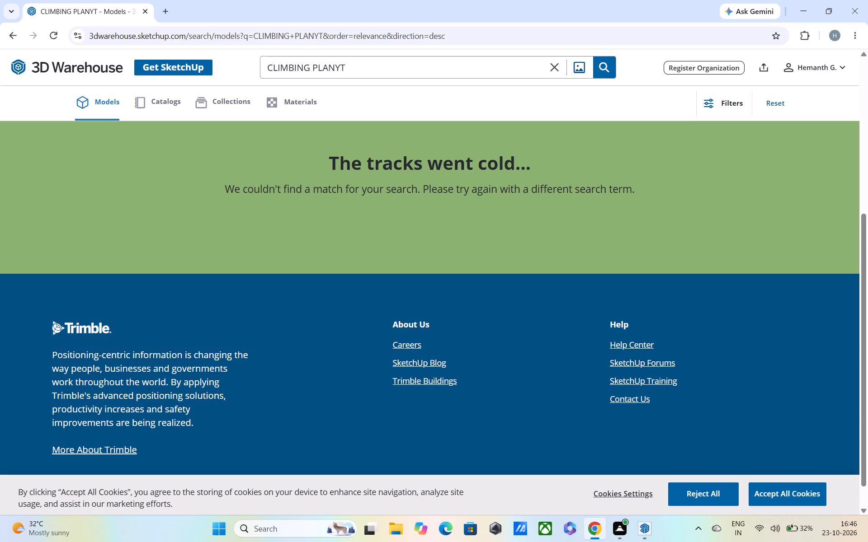
{"action": "left_click", "coordinate": [377, 68]}
{"action": "key", "text": "BackSpace"}
{"action": "key", "text": "BackSpace"}
{"action": "key", "text": "y"}
{"action": "key", "text": "Return"}
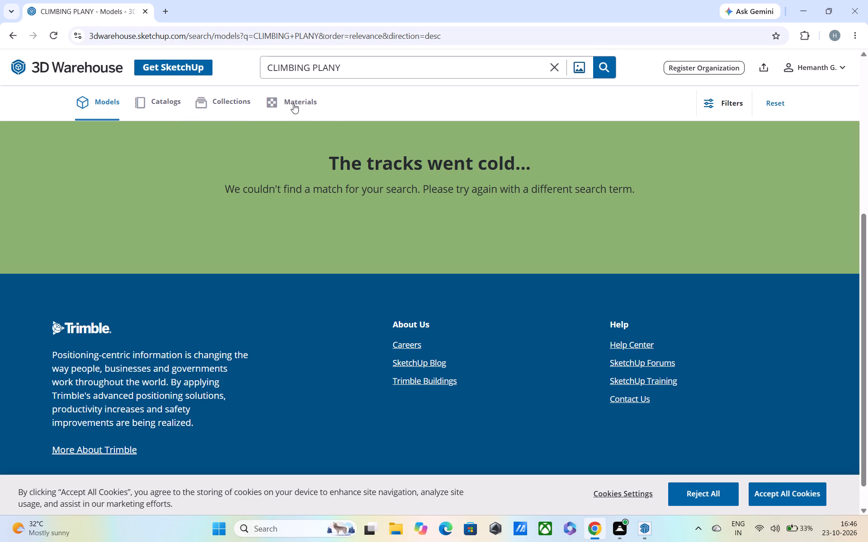
{"action": "scroll", "coordinate": [318, 148], "scroll_direction": "up", "scroll_amount": 2}
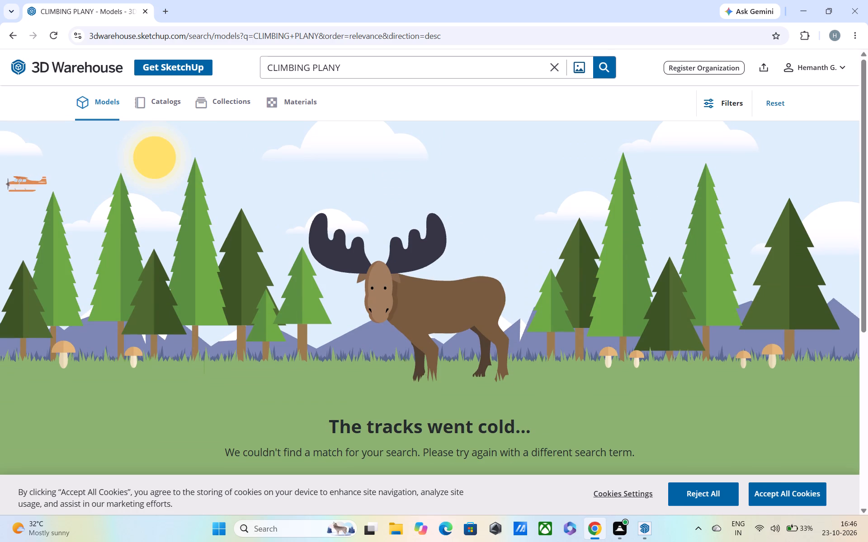
{"action": "left_click", "coordinate": [341, 66]}
{"action": "key", "text": "BackSpace"}
{"action": "key", "text": "t"}
{"action": "key", "text": "Return"}
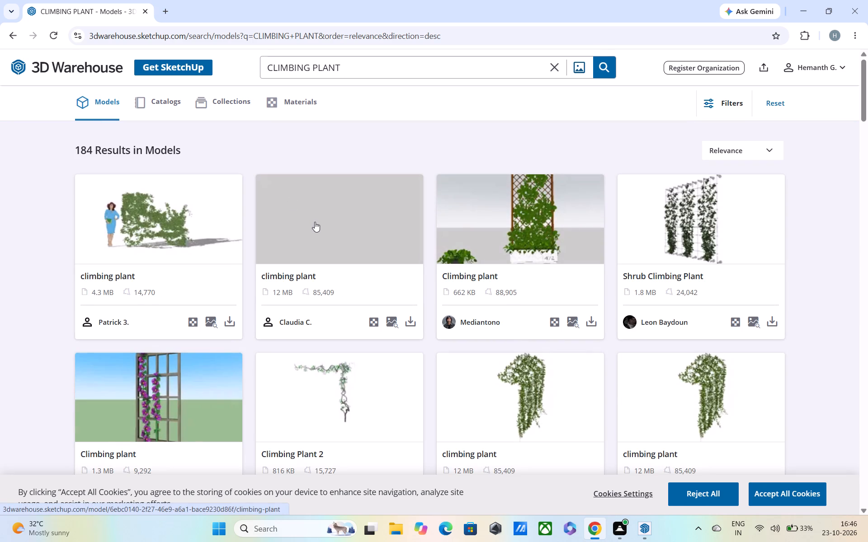
Look through the climbing plant models for a vine that suits the house's front elevation.
{"action": "scroll", "coordinate": [315, 222], "scroll_direction": "down", "scroll_amount": 1}
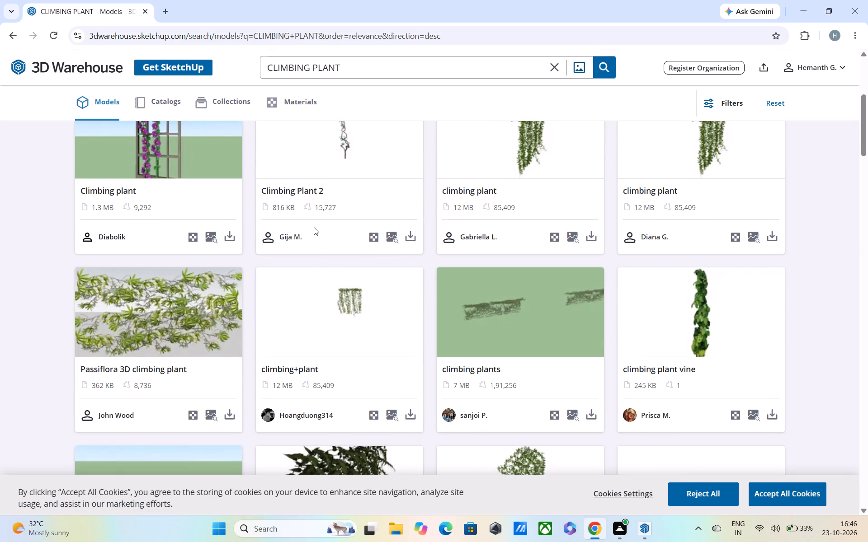
{"action": "scroll", "coordinate": [349, 256], "scroll_direction": "up", "scroll_amount": 1}
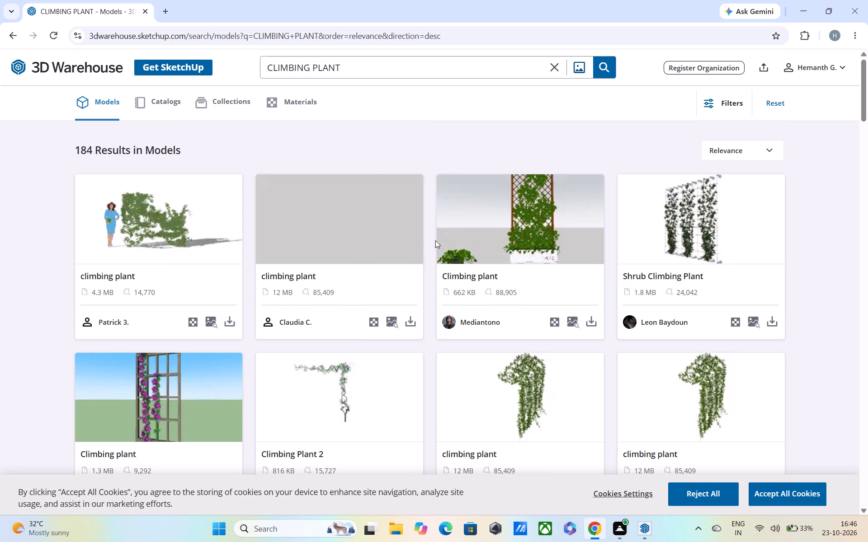
{"action": "scroll", "coordinate": [482, 238], "scroll_direction": "down", "scroll_amount": 2}
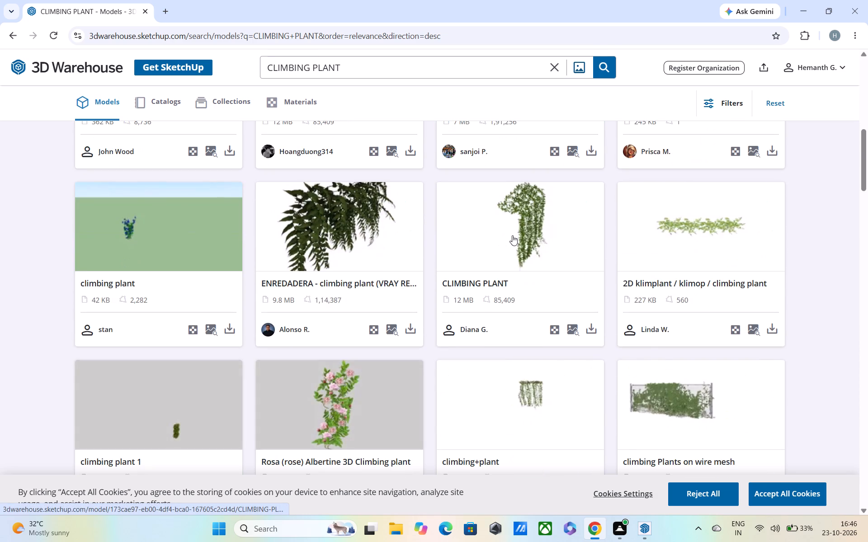
{"action": "scroll", "coordinate": [512, 235], "scroll_direction": "down", "scroll_amount": 1}
{"action": "scroll", "coordinate": [512, 235], "scroll_direction": "up", "scroll_amount": 1}
{"action": "scroll", "coordinate": [512, 235], "scroll_direction": "down", "scroll_amount": 1}
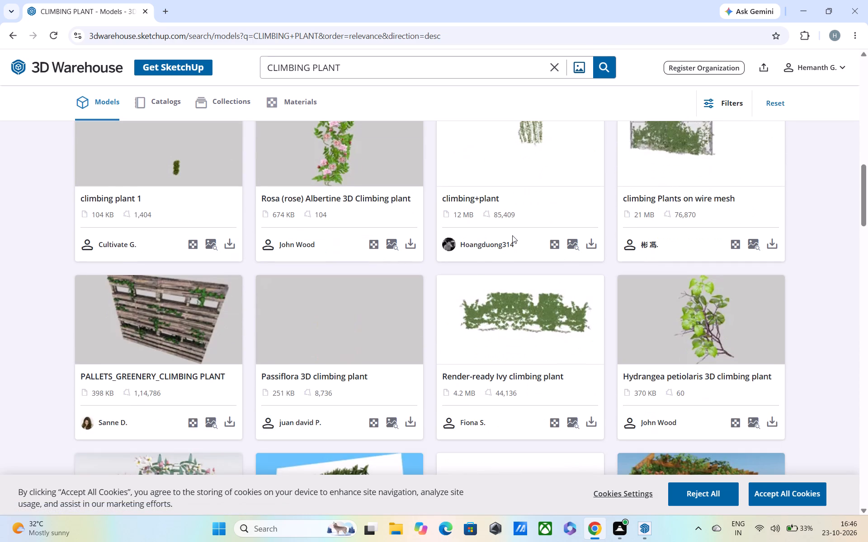
{"action": "scroll", "coordinate": [472, 277], "scroll_direction": "down", "scroll_amount": 1}
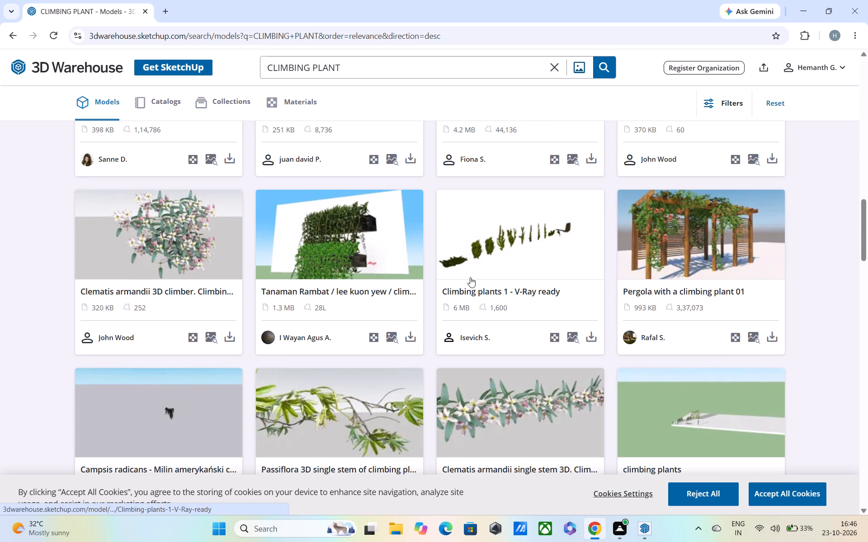
{"action": "scroll", "coordinate": [470, 277], "scroll_direction": "down", "scroll_amount": 1}
{"action": "scroll", "coordinate": [470, 277], "scroll_direction": "up", "scroll_amount": 1}
{"action": "scroll", "coordinate": [470, 277], "scroll_direction": "down", "scroll_amount": 1}
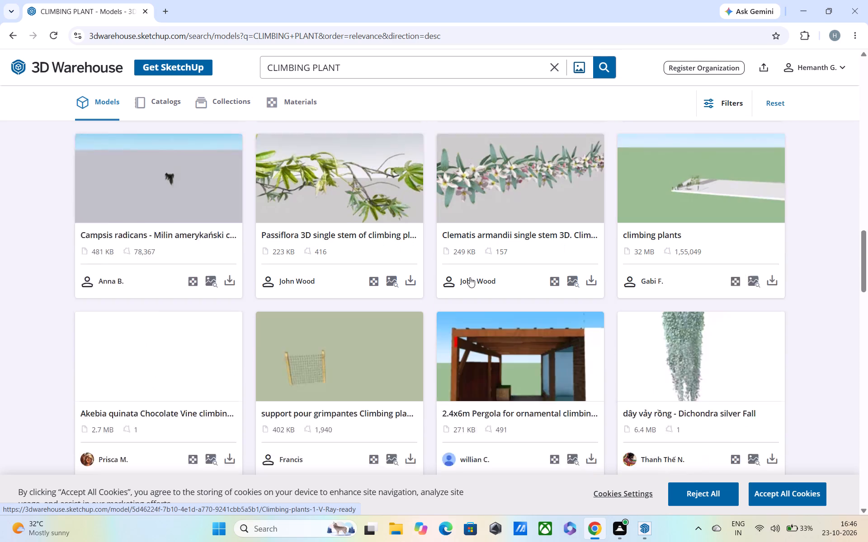
{"action": "scroll", "coordinate": [622, 271], "scroll_direction": "up", "scroll_amount": 2}
{"action": "scroll", "coordinate": [530, 272], "scroll_direction": "up", "scroll_amount": 2}
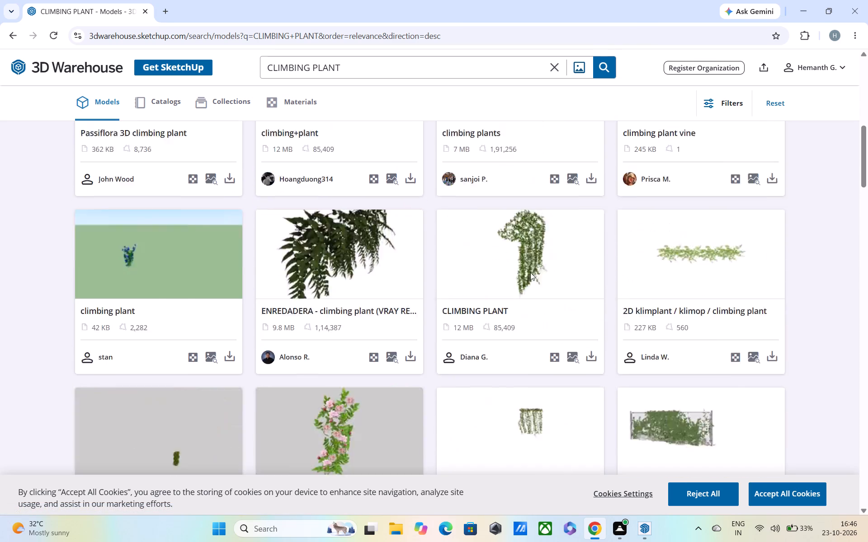
{"action": "scroll", "coordinate": [517, 272], "scroll_direction": "up", "scroll_amount": 4}
{"action": "scroll", "coordinate": [524, 263], "scroll_direction": "down", "scroll_amount": 1}
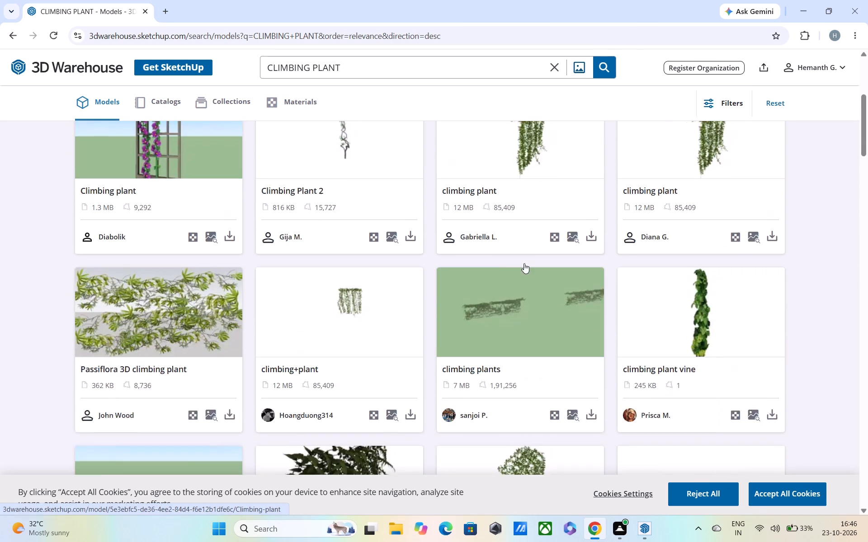
{"action": "scroll", "coordinate": [524, 263], "scroll_direction": "up", "scroll_amount": 1}
Download the 12 MB hanging-vine "climbing plant" model as a SketchUp file and return to the house model in SketchUp.
{"action": "left_click", "coordinate": [532, 366]}
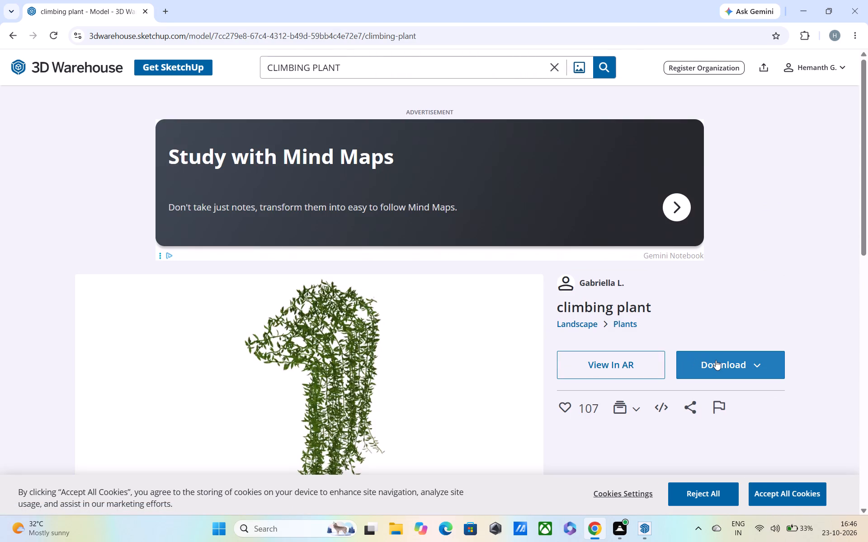
{"action": "left_click", "coordinate": [716, 360]}
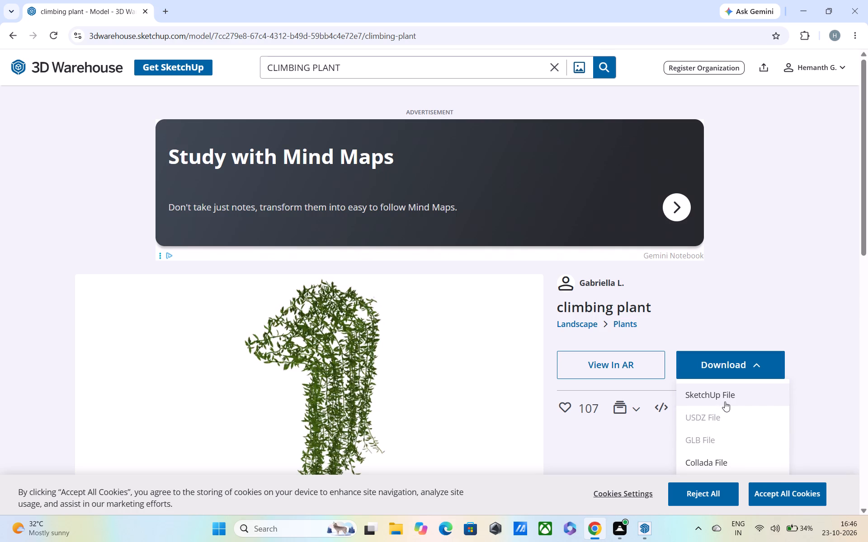
{"action": "left_click", "coordinate": [725, 402]}
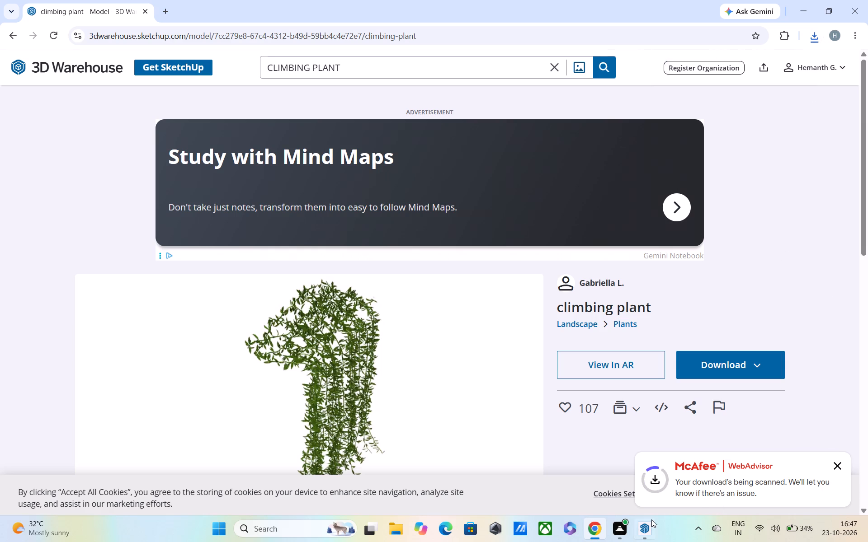
{"action": "left_click", "coordinate": [631, 480]}
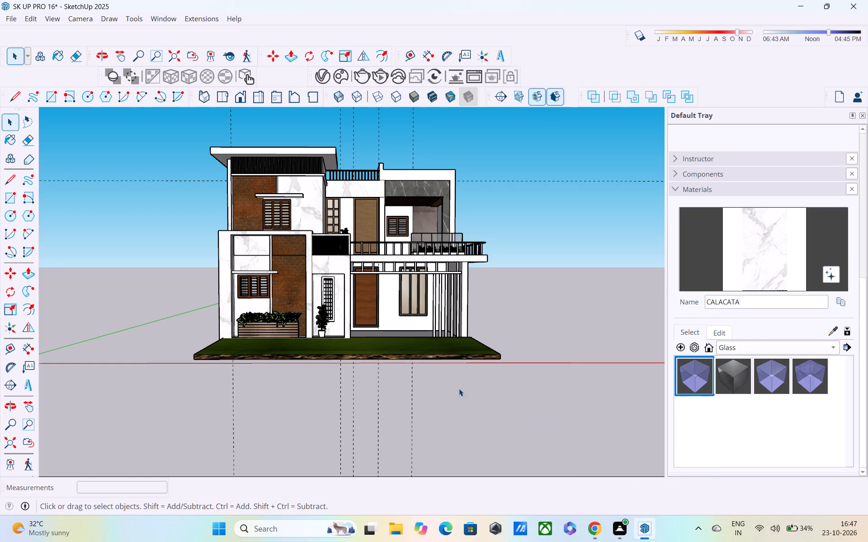
Save the house model.
{"action": "key", "text": "ctrl+s"}
Delete the vertical guide lines crossing the house, including those inside the upper-floor group.
{"action": "scroll", "coordinate": [400, 313], "scroll_direction": "down", "scroll_amount": 4}
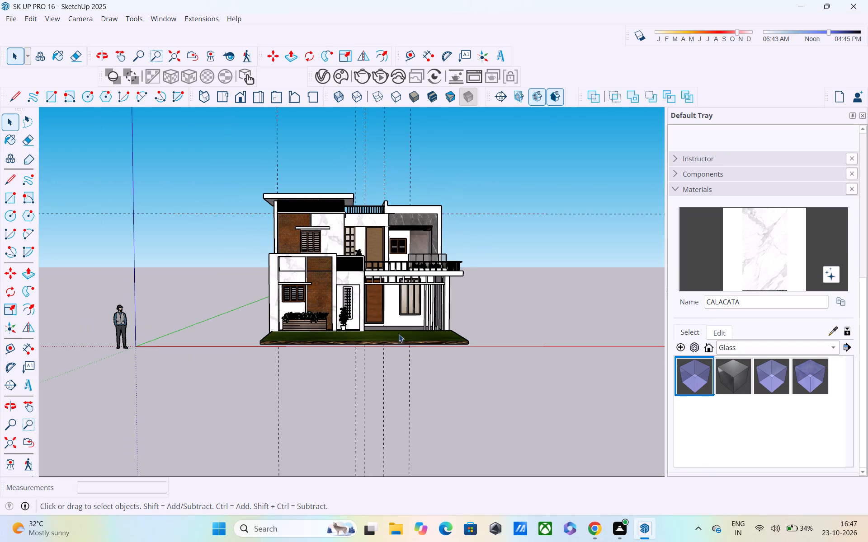
{"action": "left_click_drag", "start_coordinate": [426, 381], "coordinate": [262, 411]}
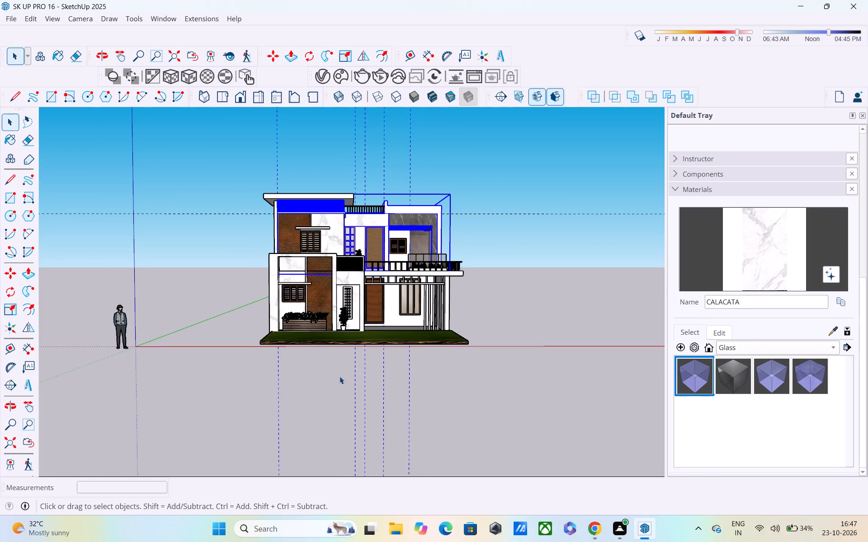
{"action": "double_click", "coordinate": [421, 214]}
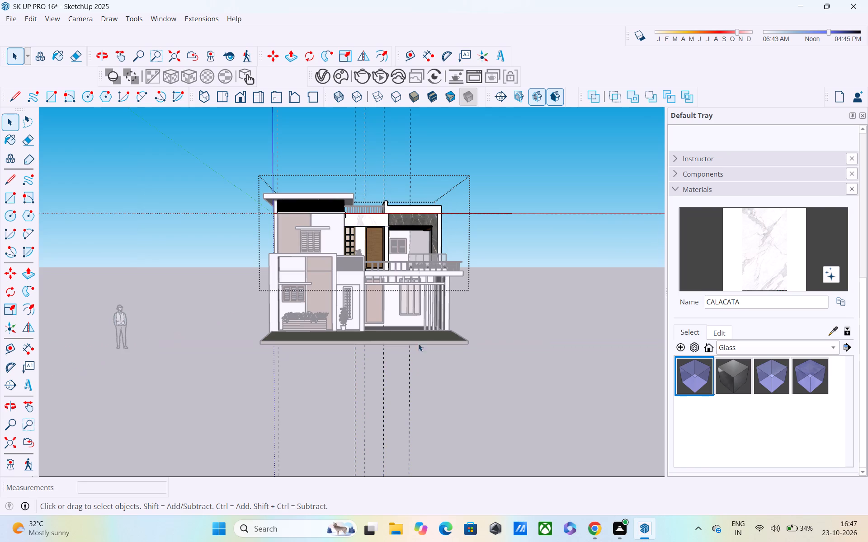
{"action": "left_click_drag", "start_coordinate": [422, 383], "coordinate": [276, 419]}
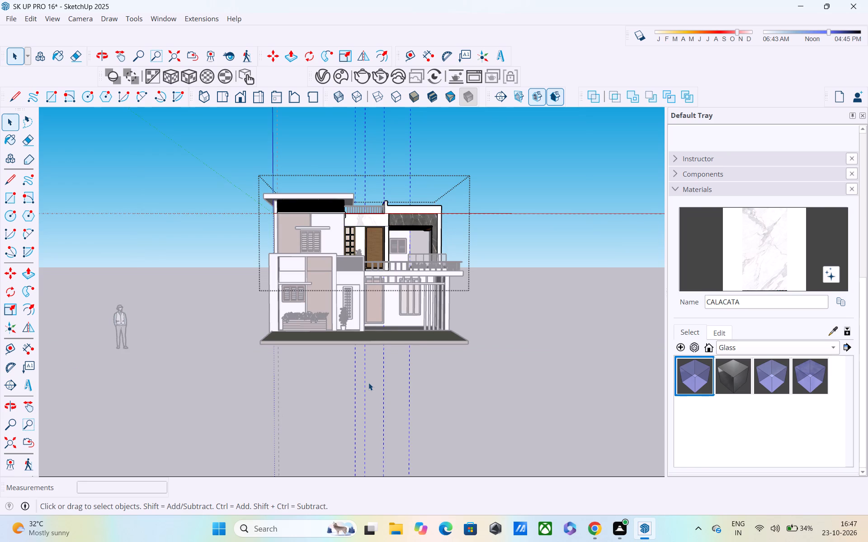
{"action": "key", "text": "Delete"}
{"action": "left_click_drag", "start_coordinate": [340, 371], "coordinate": [243, 400]}
{"action": "double_click", "coordinate": [276, 366]}
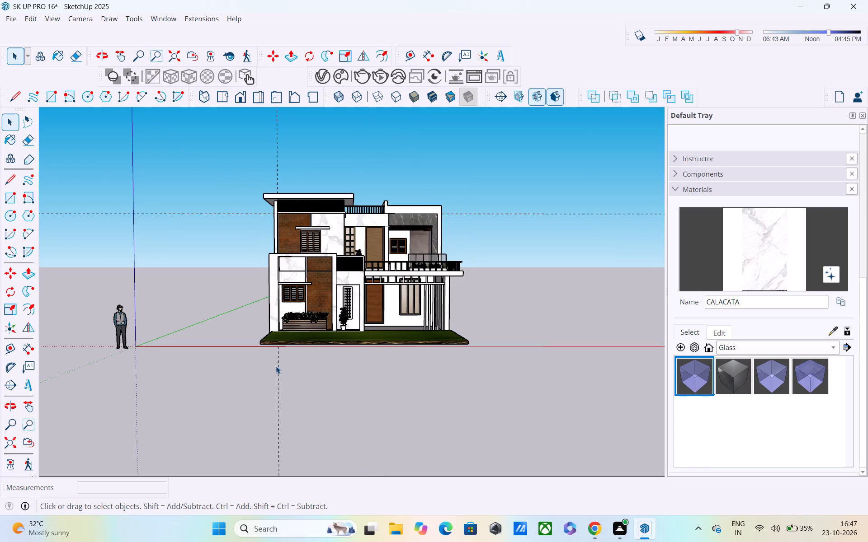
{"action": "double_click", "coordinate": [277, 369]}
{"action": "key", "text": "Delete"}
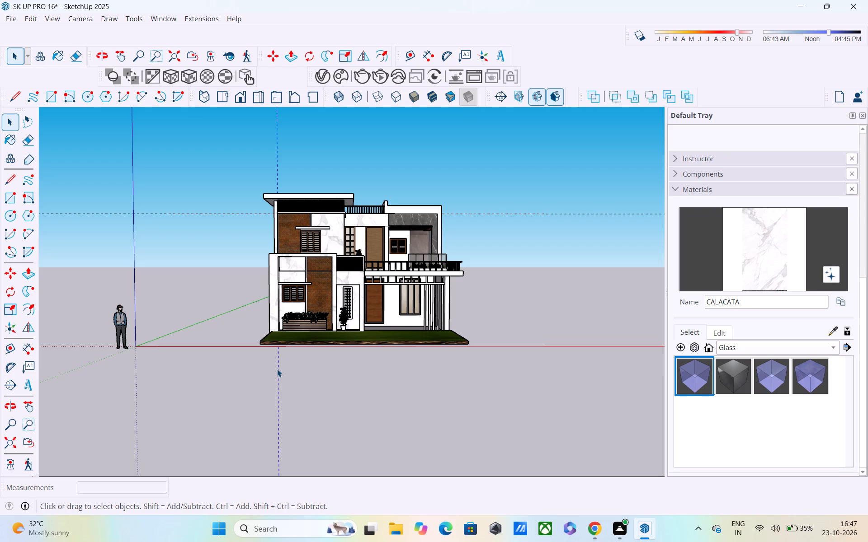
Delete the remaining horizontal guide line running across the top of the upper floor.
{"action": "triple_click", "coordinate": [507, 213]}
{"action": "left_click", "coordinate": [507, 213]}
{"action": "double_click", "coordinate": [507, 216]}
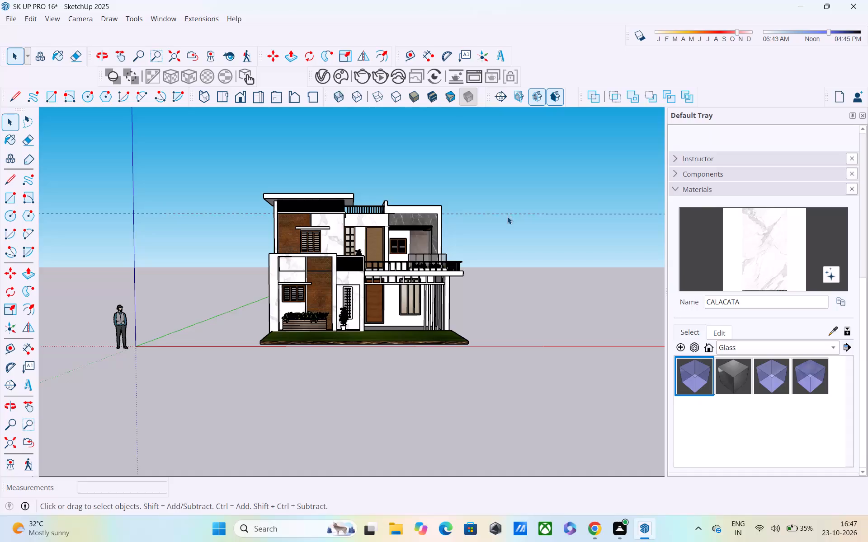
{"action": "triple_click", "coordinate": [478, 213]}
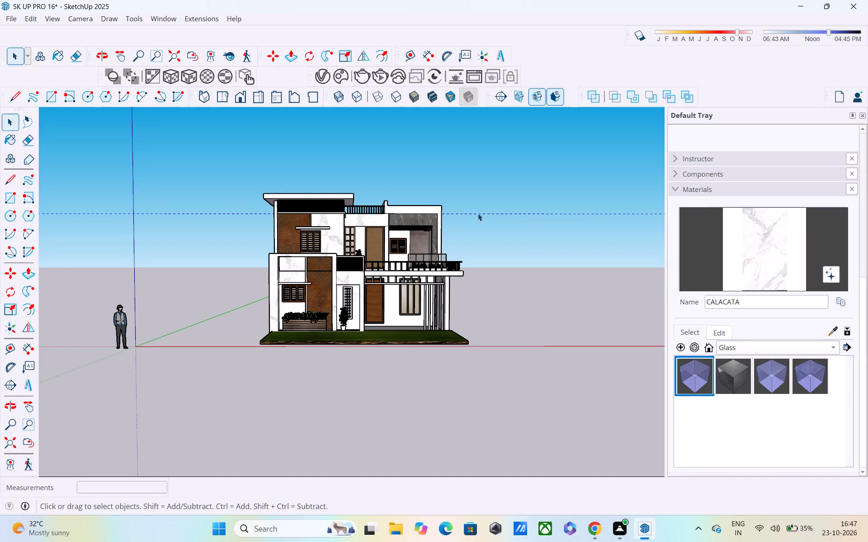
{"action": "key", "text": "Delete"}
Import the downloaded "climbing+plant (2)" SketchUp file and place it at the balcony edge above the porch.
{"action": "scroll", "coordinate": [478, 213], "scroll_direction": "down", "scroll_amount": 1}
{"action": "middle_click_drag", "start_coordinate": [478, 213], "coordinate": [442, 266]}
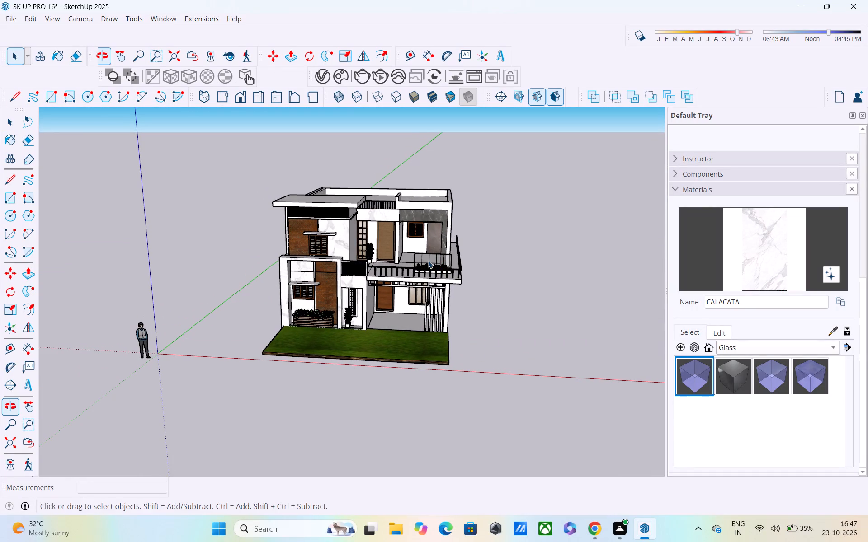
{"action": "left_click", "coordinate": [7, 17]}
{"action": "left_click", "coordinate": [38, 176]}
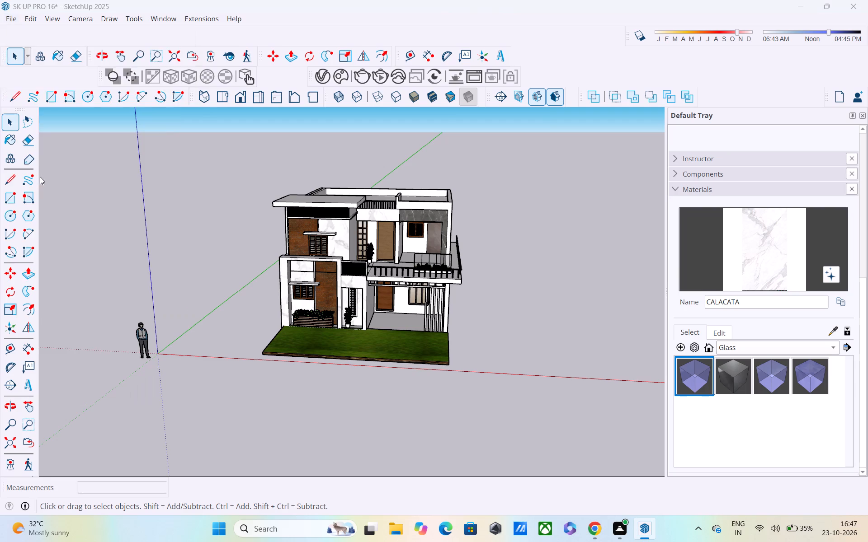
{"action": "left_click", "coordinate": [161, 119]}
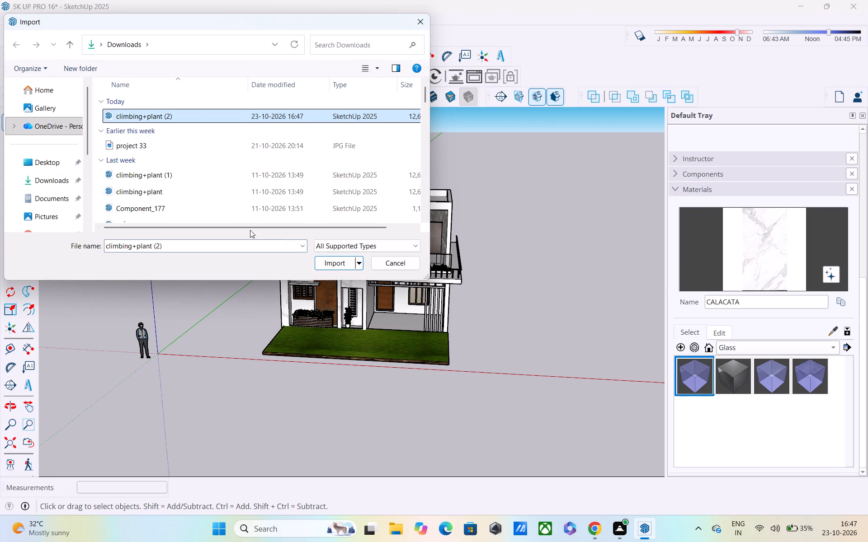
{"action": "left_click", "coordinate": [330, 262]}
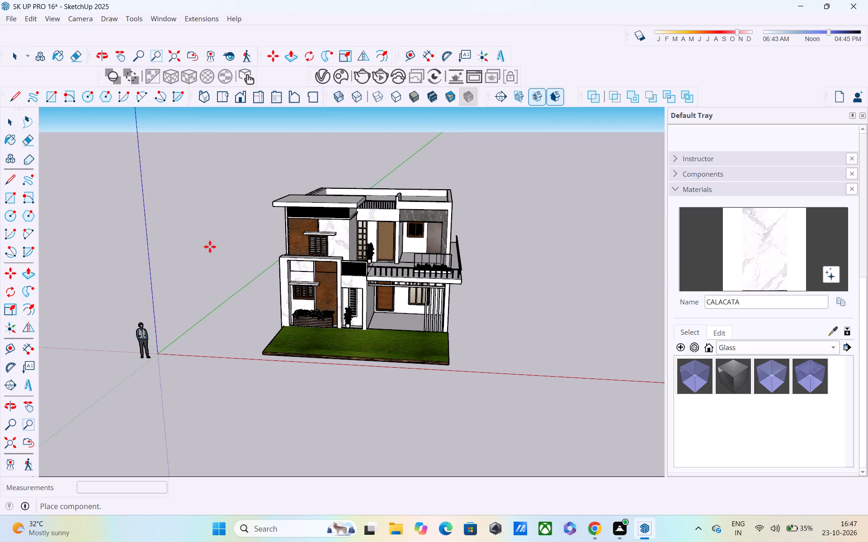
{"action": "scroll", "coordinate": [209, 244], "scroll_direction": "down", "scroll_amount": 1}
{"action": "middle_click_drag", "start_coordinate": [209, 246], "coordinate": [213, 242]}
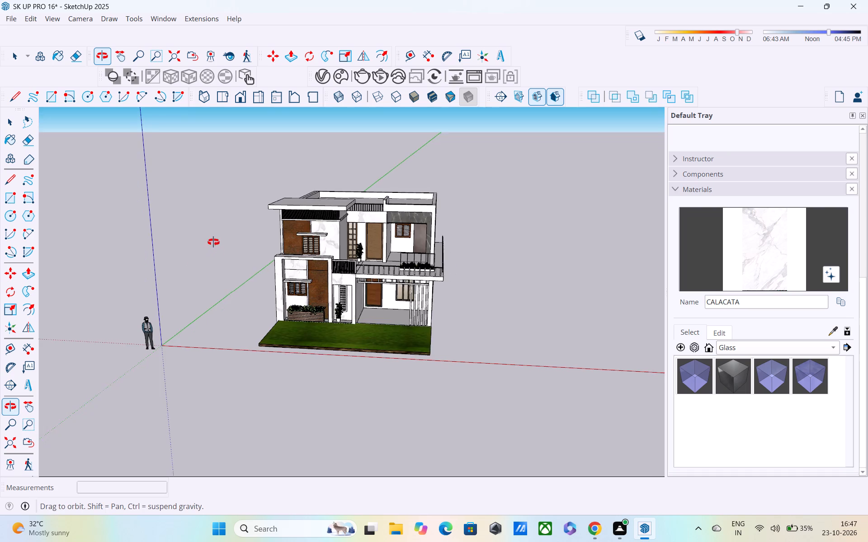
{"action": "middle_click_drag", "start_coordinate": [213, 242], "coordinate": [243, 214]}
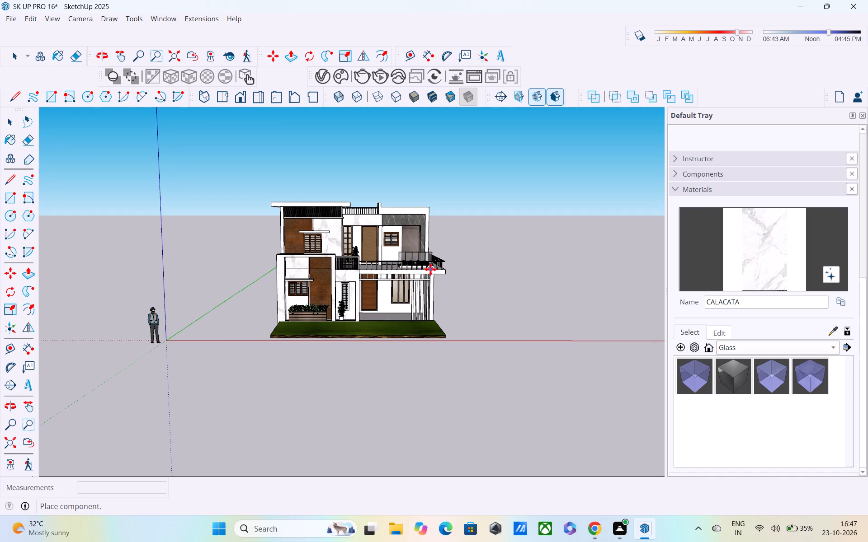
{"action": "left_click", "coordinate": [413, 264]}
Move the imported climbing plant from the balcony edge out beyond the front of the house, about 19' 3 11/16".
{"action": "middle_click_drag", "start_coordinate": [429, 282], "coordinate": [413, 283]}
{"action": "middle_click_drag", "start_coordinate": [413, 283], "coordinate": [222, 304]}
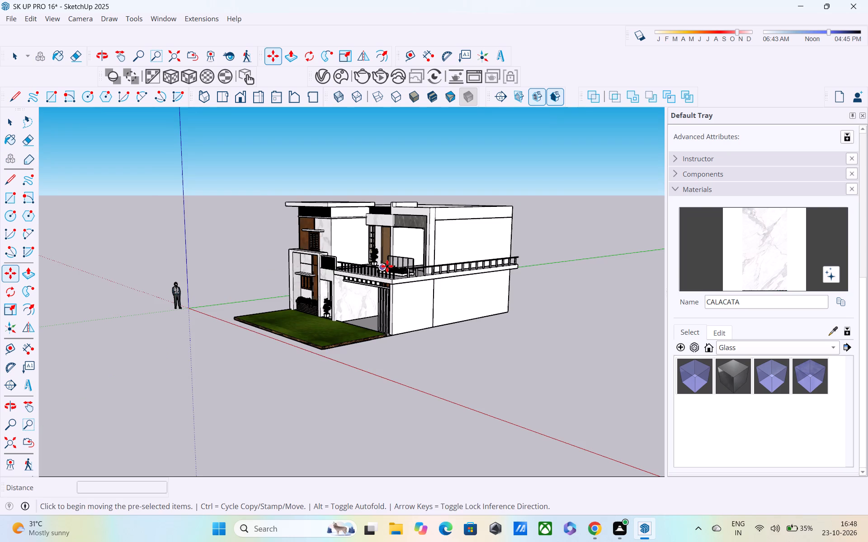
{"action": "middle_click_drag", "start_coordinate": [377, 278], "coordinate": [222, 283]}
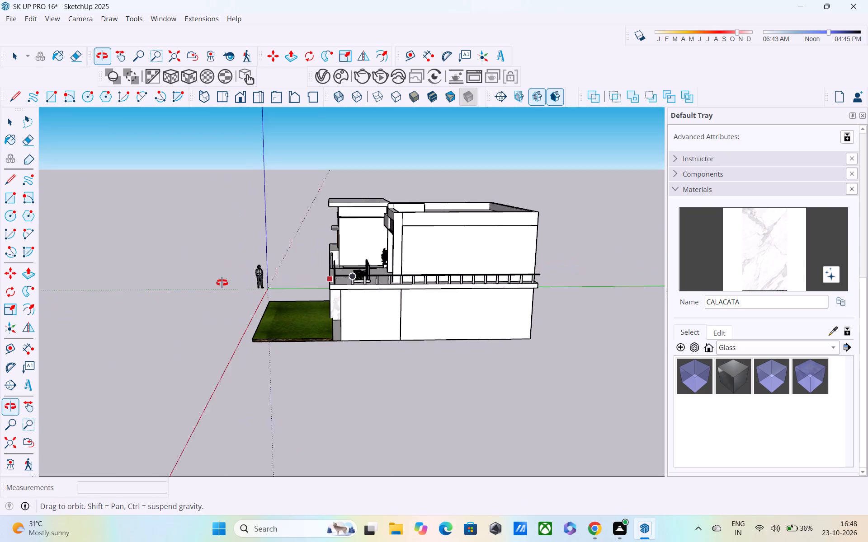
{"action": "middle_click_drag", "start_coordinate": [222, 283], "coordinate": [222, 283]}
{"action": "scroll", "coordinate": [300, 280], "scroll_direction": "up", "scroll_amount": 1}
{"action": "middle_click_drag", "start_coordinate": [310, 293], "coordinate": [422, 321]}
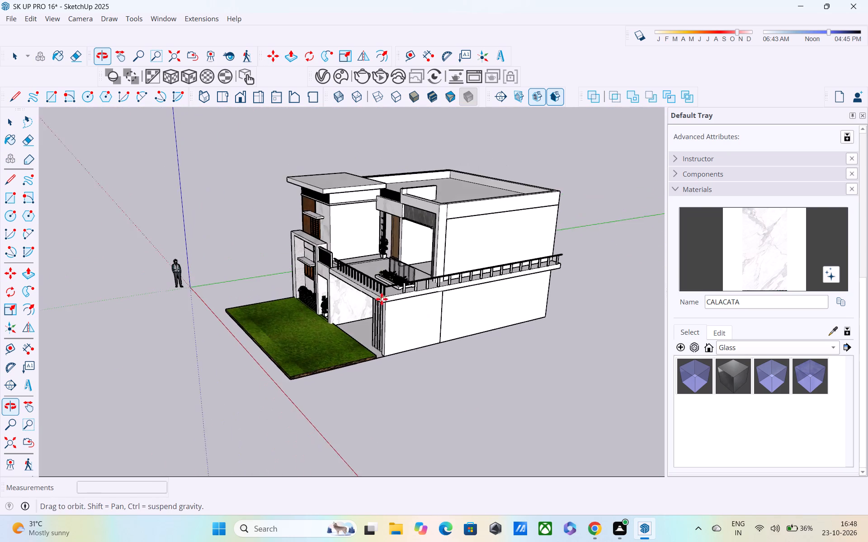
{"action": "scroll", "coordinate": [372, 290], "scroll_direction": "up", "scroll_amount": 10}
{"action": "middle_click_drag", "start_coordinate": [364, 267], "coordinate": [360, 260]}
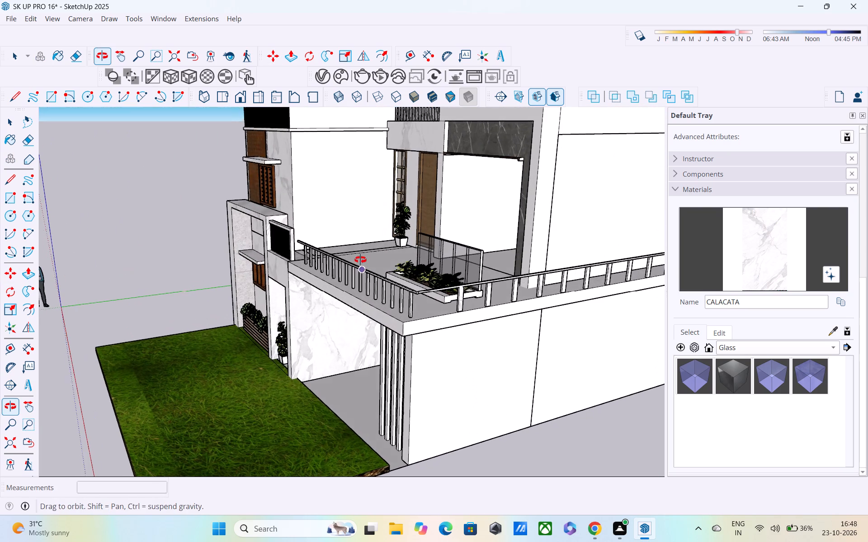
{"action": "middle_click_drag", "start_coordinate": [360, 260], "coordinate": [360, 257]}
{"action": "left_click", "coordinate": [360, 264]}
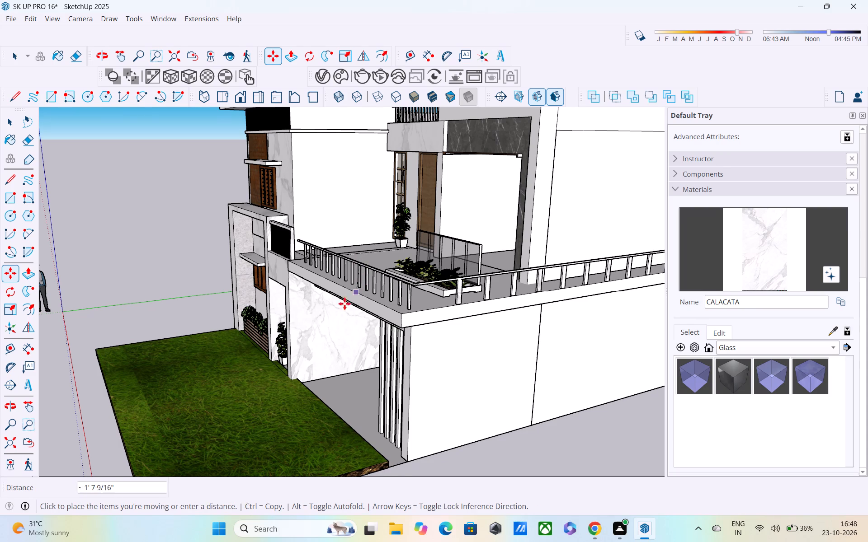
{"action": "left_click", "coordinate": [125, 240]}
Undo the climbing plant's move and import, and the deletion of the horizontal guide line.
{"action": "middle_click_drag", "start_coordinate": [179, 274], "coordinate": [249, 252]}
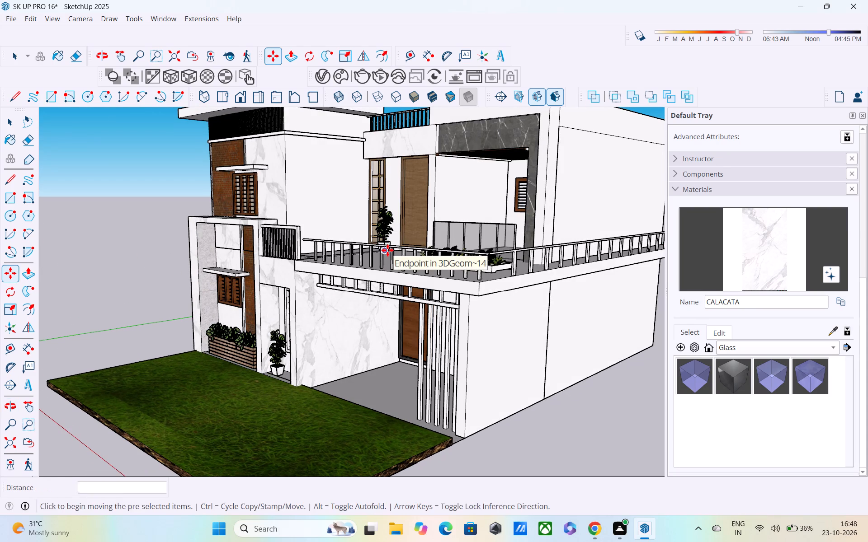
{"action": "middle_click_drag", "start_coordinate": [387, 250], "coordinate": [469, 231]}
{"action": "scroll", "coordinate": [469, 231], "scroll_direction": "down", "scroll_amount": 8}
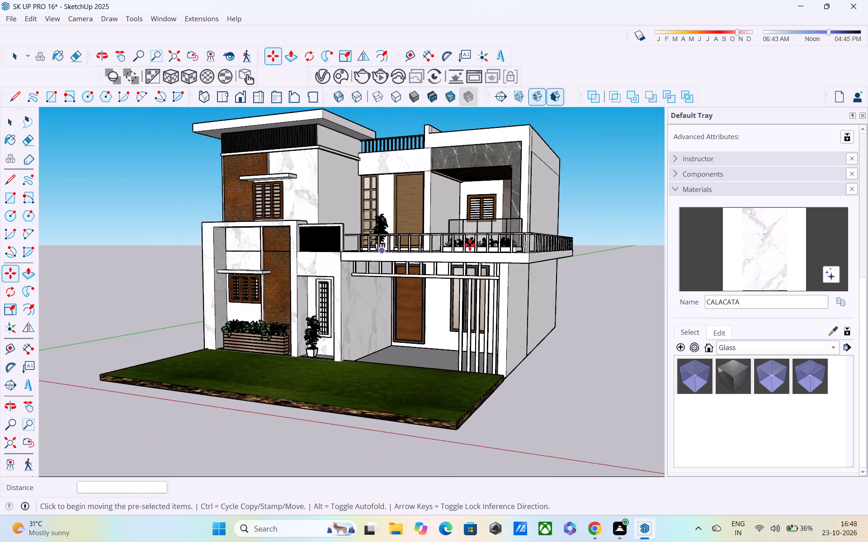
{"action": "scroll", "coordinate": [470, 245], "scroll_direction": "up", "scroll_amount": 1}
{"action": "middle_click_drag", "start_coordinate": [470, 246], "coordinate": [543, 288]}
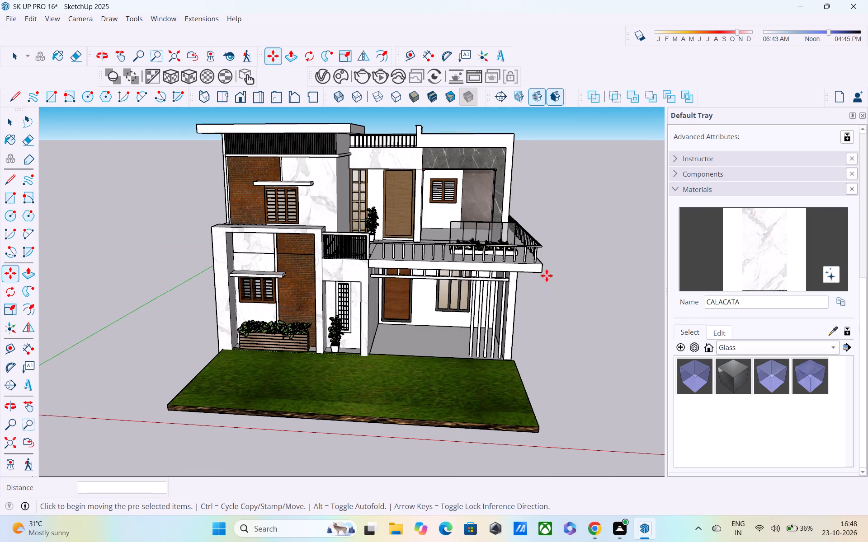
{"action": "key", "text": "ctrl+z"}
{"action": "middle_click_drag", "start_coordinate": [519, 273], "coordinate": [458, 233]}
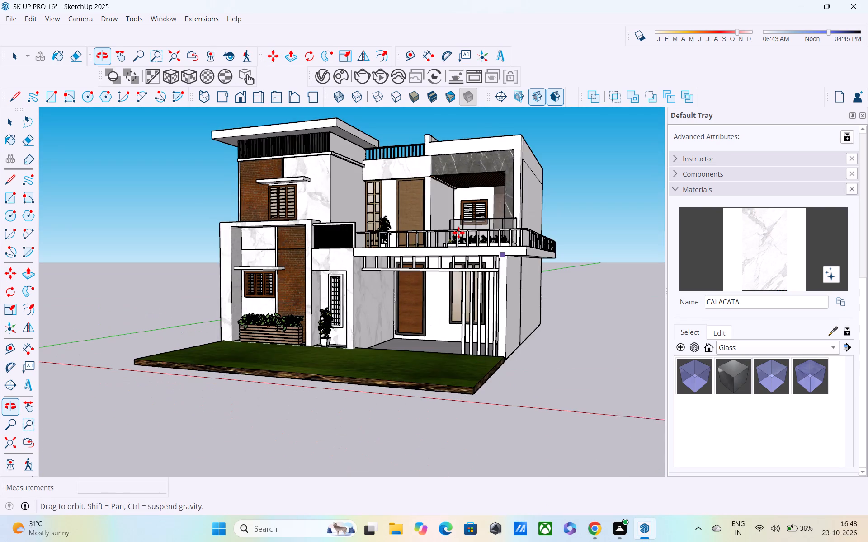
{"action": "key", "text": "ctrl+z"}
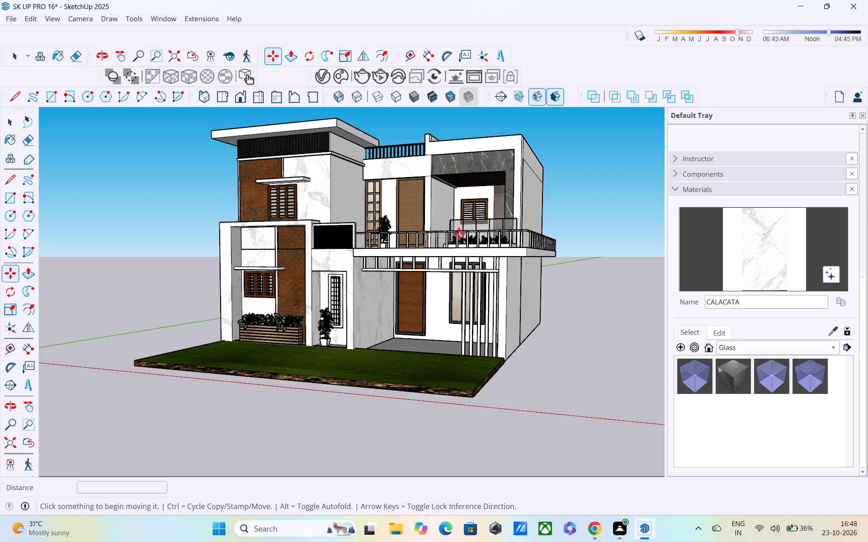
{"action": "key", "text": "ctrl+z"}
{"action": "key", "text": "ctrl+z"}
Delete the horizontal guide line running behind the top of the upper floor.
{"action": "scroll", "coordinate": [459, 234], "scroll_direction": "down", "scroll_amount": 1}
{"action": "middle_click_drag", "start_coordinate": [500, 267], "coordinate": [539, 313]}
{"action": "key", "text": "space"}
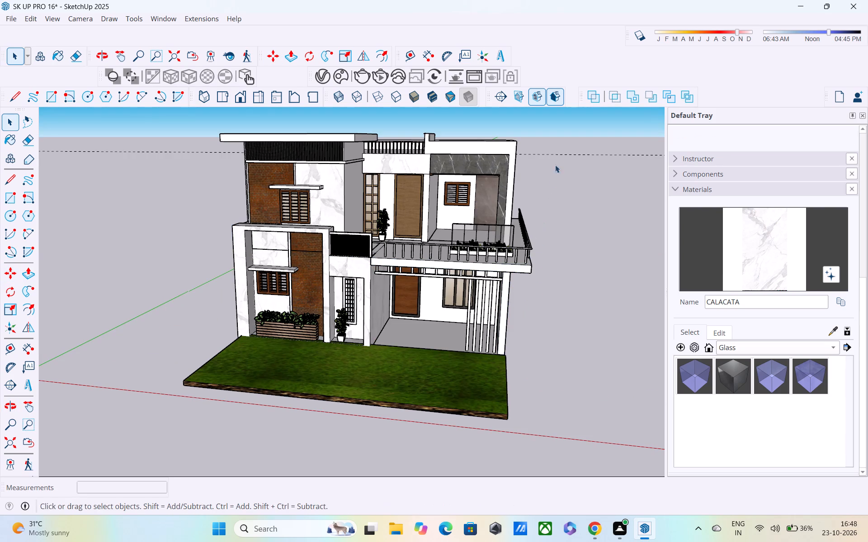
{"action": "left_click", "coordinate": [558, 156]}
{"action": "key", "text": "Delete"}
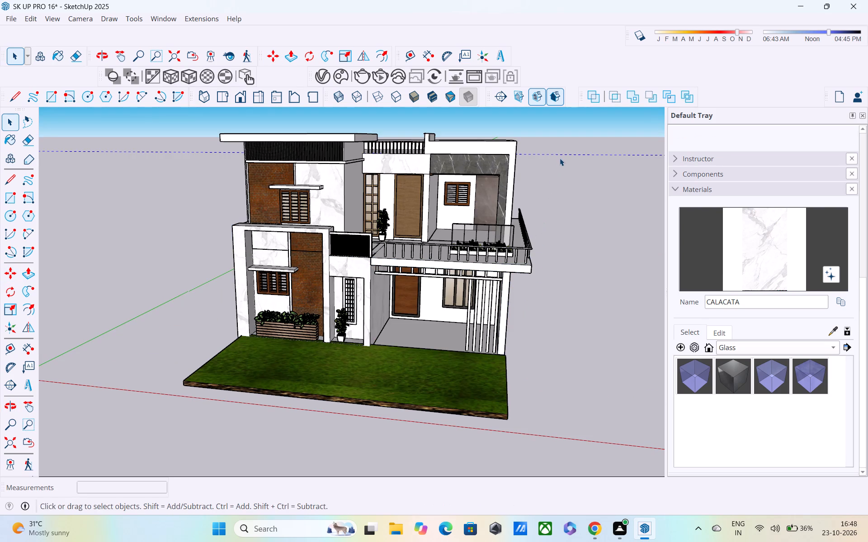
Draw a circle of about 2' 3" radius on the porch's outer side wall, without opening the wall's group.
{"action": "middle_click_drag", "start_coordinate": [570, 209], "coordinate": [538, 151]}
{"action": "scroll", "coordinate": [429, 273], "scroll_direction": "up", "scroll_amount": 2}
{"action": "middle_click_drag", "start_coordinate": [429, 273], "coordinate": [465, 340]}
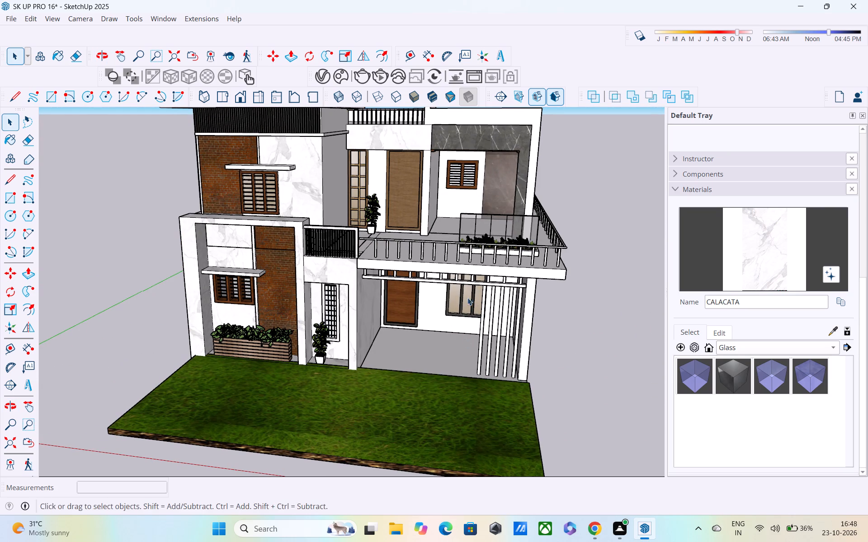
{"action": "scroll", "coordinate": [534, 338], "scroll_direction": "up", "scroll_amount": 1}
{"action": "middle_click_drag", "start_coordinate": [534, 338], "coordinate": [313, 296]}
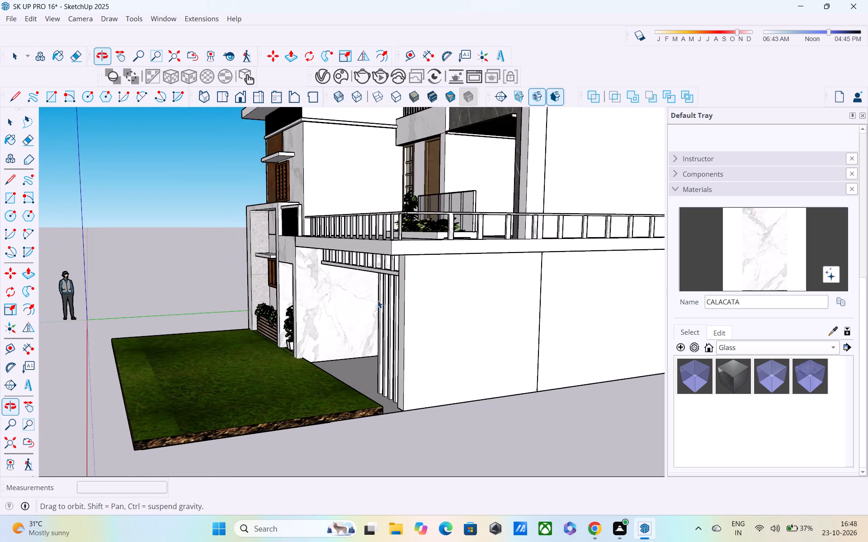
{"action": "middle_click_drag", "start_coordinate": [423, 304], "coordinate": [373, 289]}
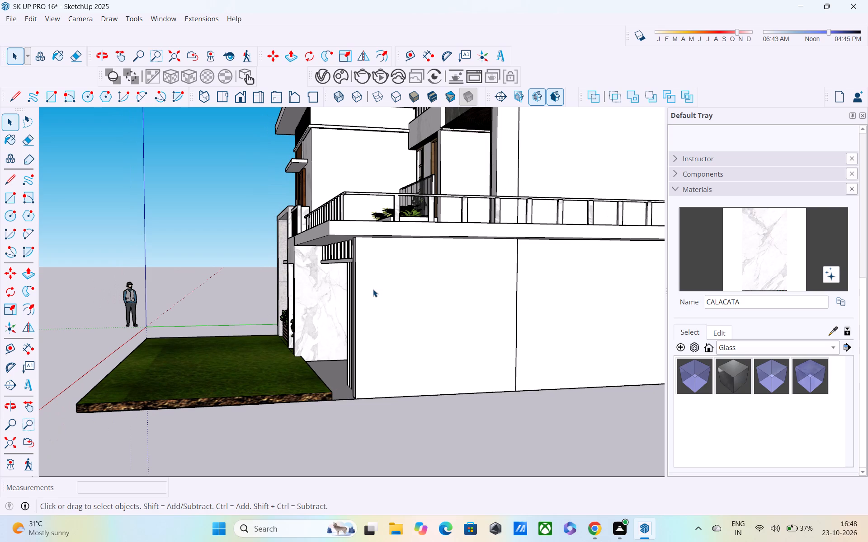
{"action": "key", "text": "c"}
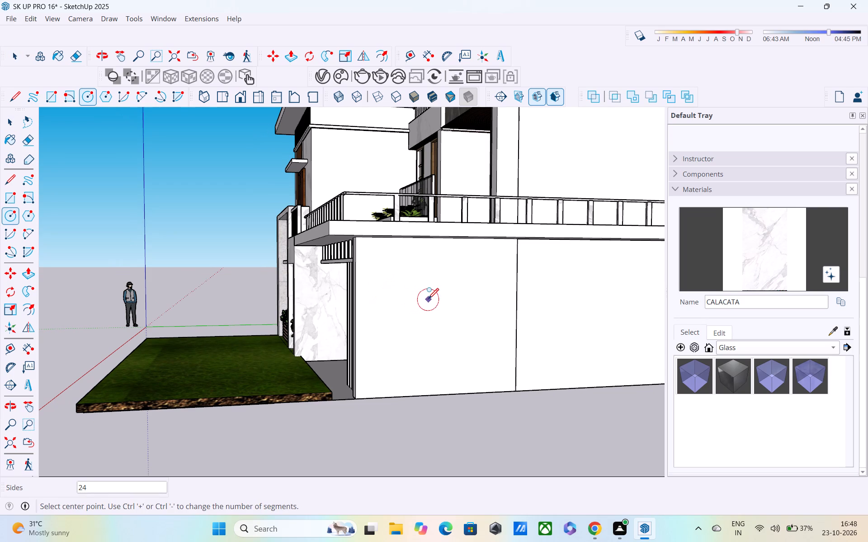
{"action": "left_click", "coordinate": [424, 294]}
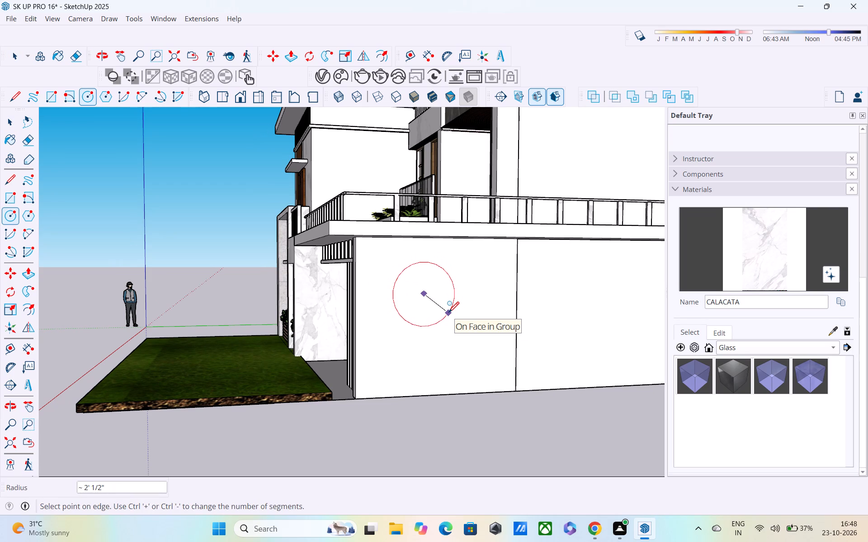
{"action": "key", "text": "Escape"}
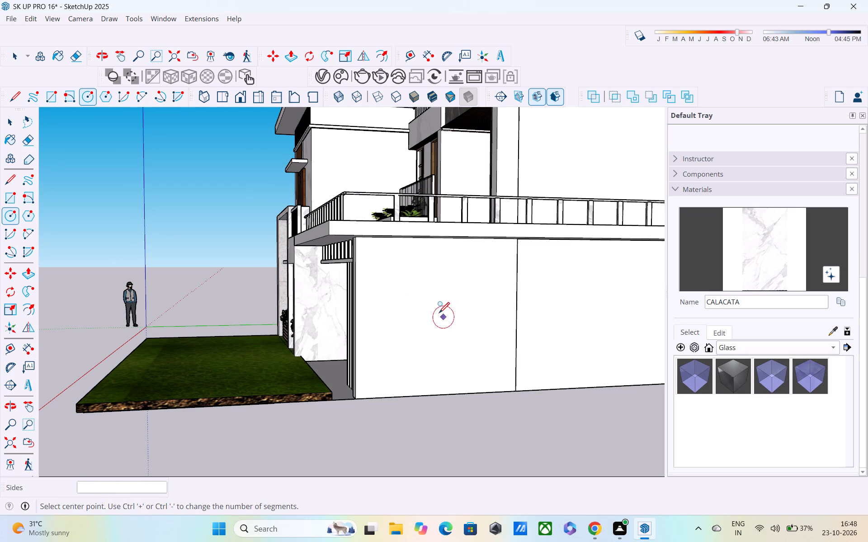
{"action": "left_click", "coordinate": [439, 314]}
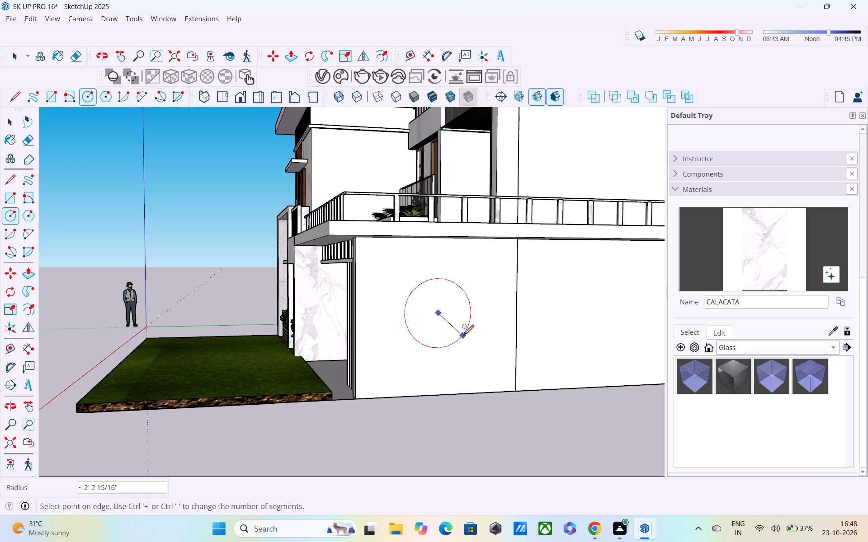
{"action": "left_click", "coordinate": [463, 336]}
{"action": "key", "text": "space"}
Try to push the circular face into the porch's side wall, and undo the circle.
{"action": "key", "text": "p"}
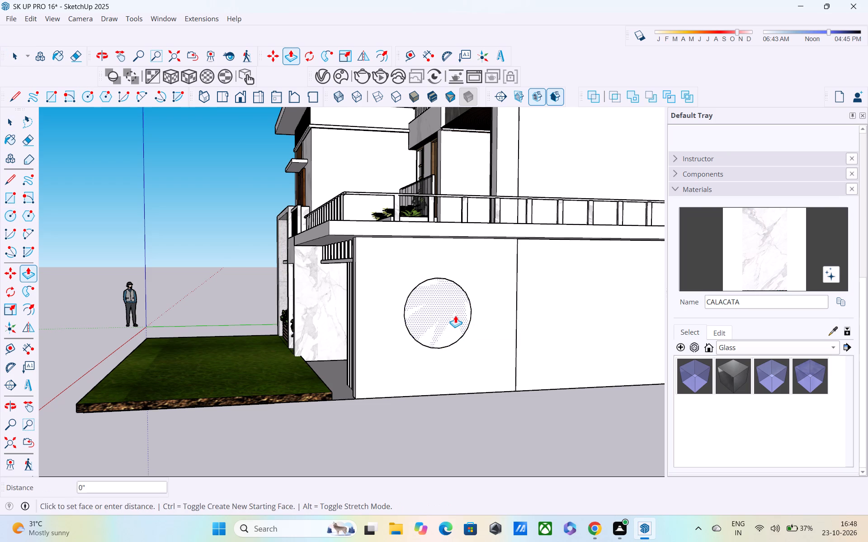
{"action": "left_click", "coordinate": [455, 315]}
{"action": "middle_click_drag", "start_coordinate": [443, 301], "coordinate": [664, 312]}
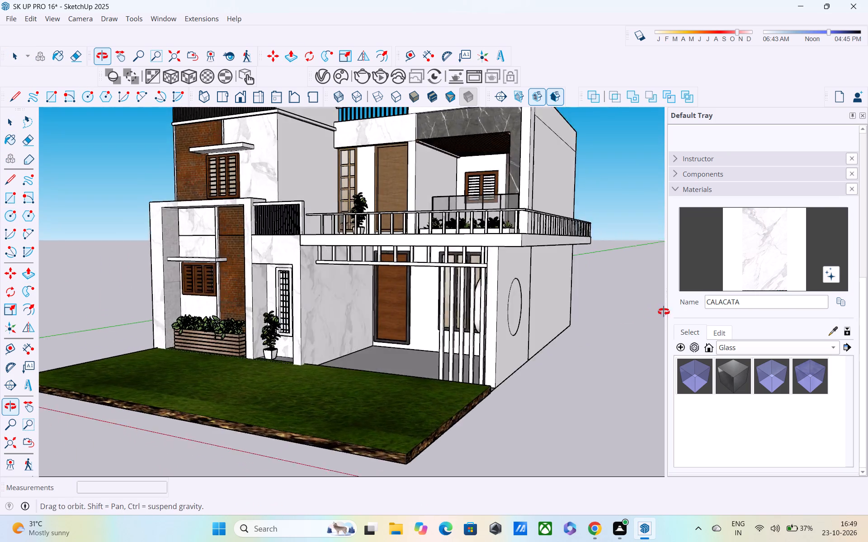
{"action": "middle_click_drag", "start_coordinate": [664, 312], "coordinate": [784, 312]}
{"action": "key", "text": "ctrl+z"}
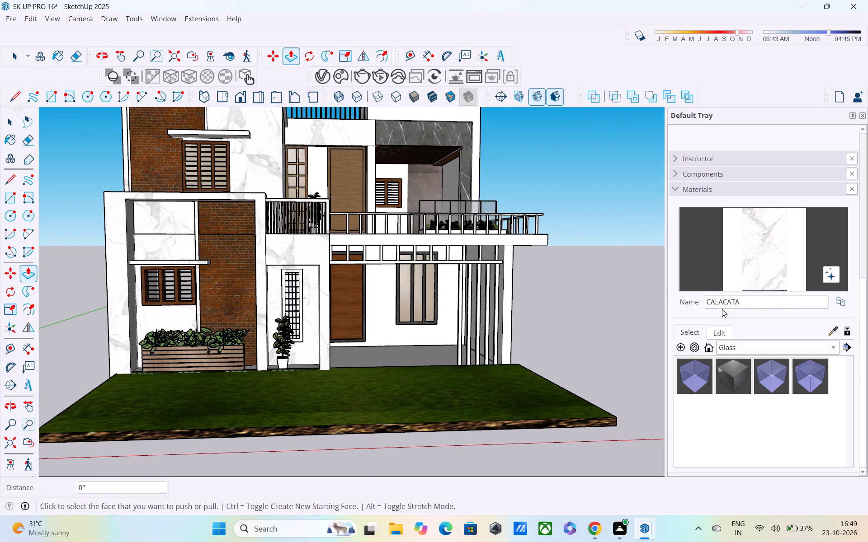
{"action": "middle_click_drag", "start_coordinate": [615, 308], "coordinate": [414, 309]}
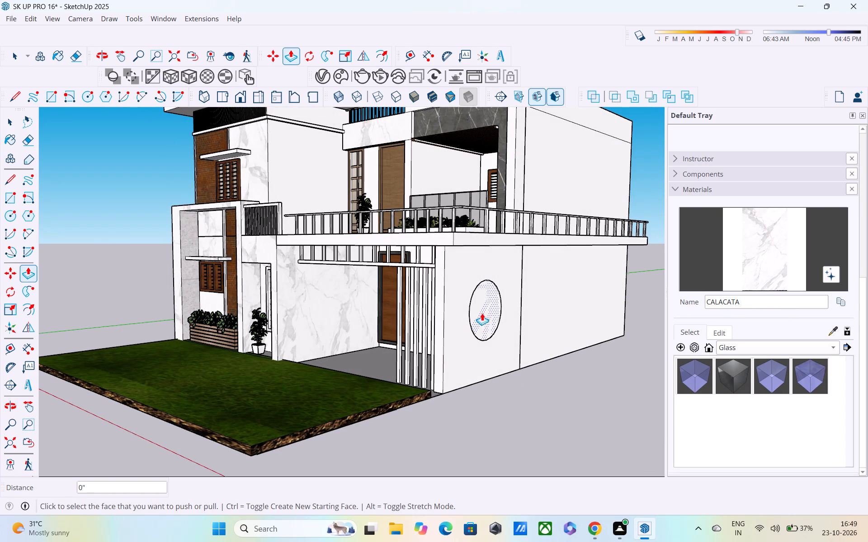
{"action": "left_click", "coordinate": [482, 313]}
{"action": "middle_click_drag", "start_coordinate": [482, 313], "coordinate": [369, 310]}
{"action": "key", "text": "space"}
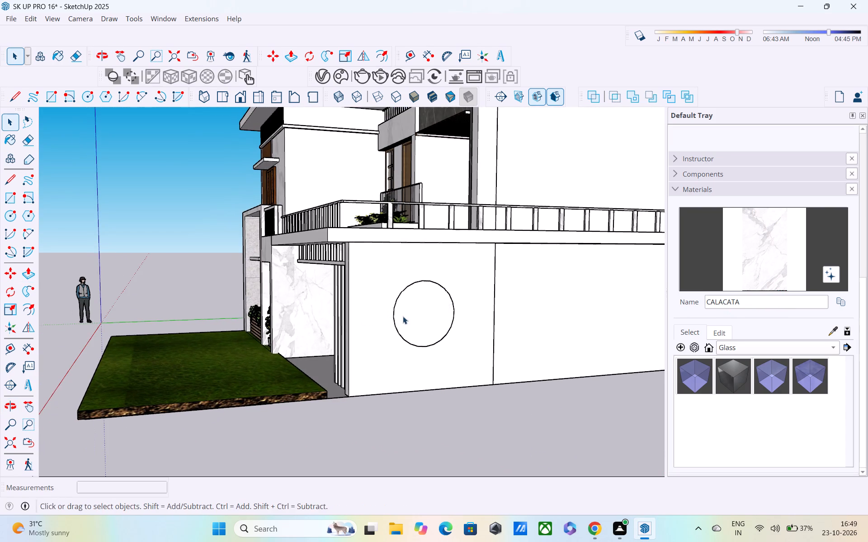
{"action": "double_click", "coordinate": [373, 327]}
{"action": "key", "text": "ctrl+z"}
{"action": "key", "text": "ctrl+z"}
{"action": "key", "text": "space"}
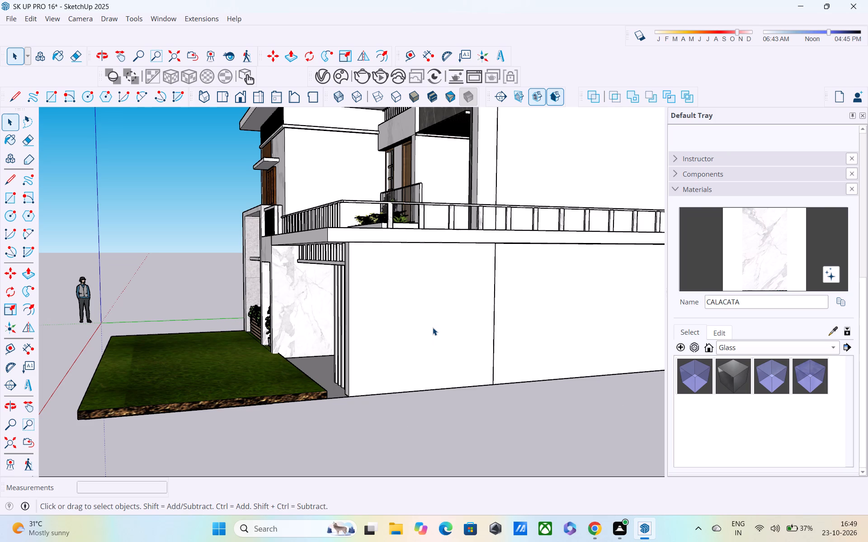
Open the porch wall group and draw a circle with a radius a little over 2' 4" on its side wall.
{"action": "double_click", "coordinate": [433, 327]}
{"action": "key", "text": "c"}
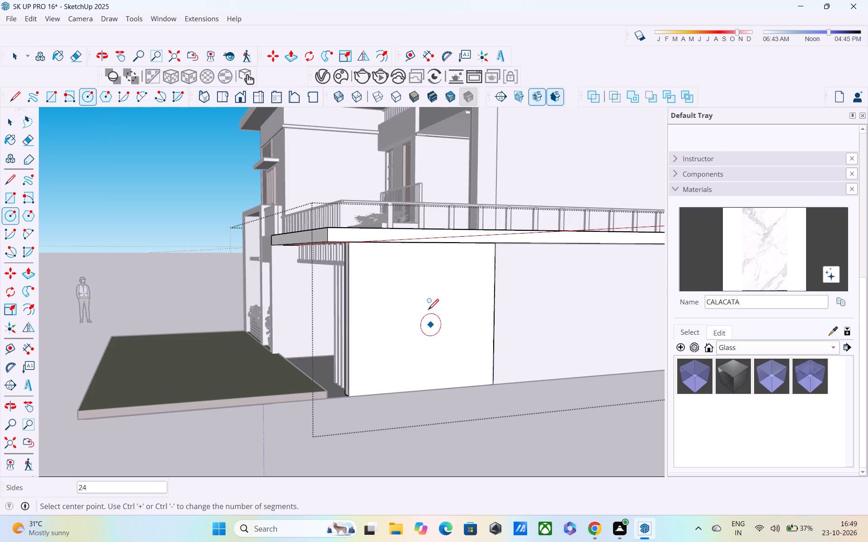
{"action": "left_click", "coordinate": [428, 312]}
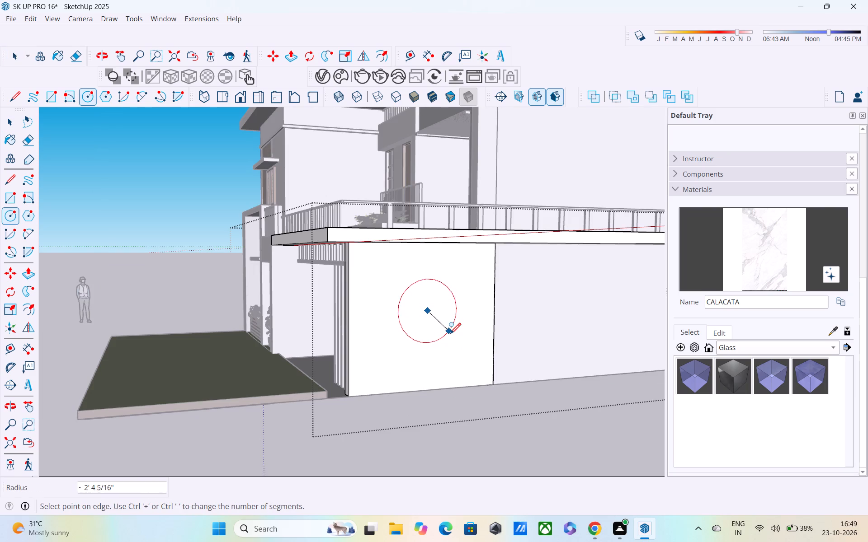
{"action": "left_click", "coordinate": [451, 335]}
Push the circular face through the porch's side wall to cut a round opening, and leave the group.
{"action": "key", "text": "p"}
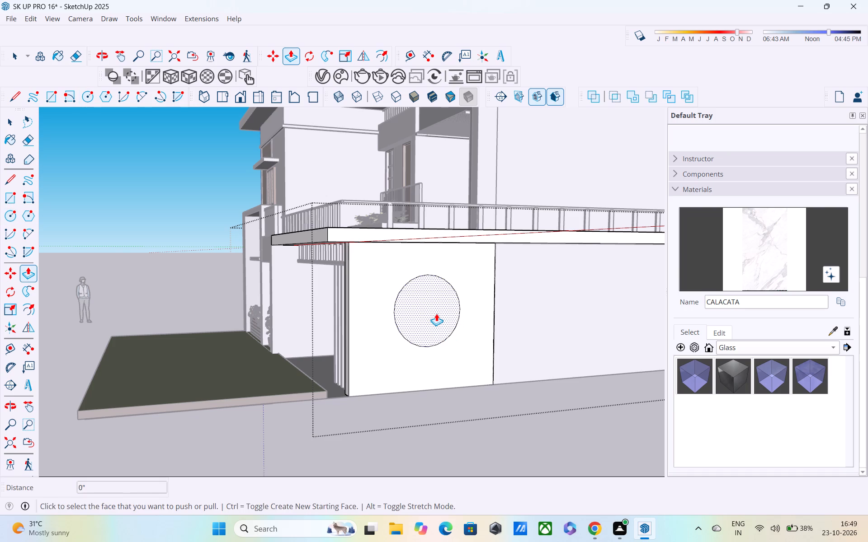
{"action": "left_click", "coordinate": [436, 313]}
{"action": "left_click", "coordinate": [420, 305]}
{"action": "middle_click_drag", "start_coordinate": [420, 305], "coordinate": [585, 314]}
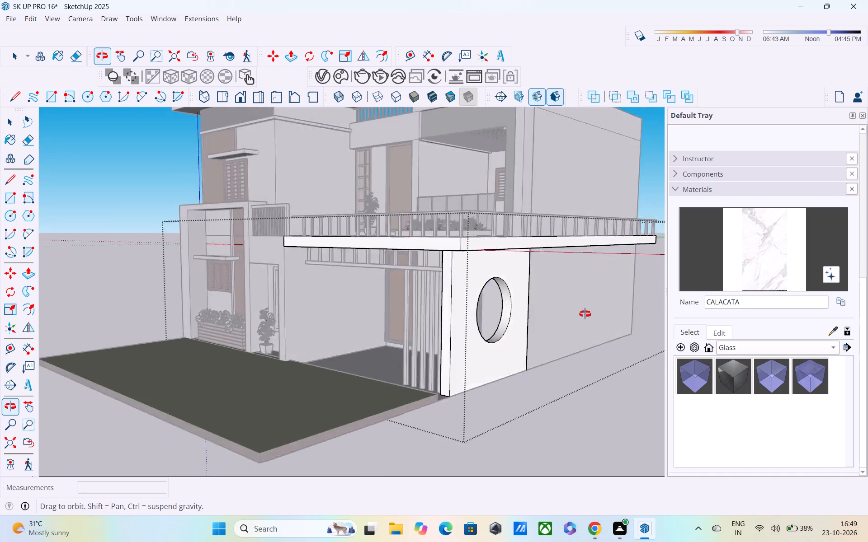
{"action": "middle_click_drag", "start_coordinate": [585, 314], "coordinate": [713, 309]}
{"action": "middle_click_drag", "start_coordinate": [621, 311], "coordinate": [741, 316]}
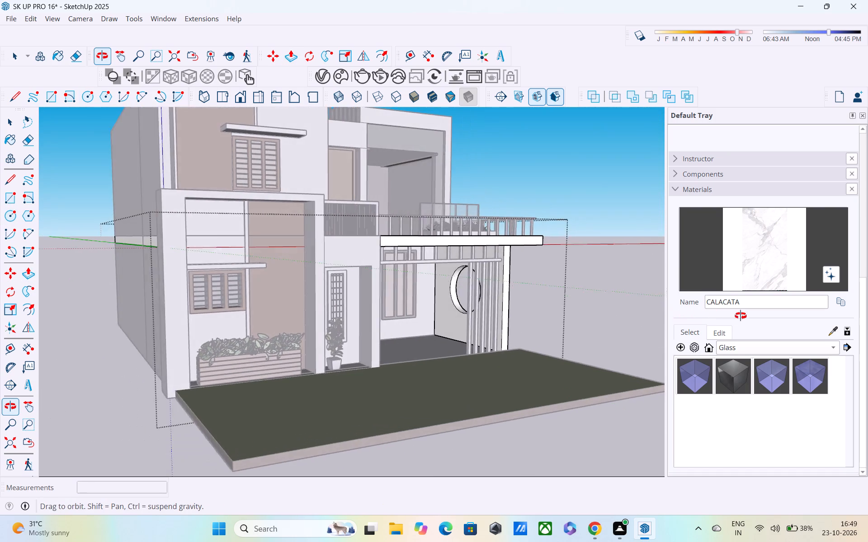
{"action": "middle_click_drag", "start_coordinate": [741, 316], "coordinate": [760, 316]}
{"action": "middle_click_drag", "start_coordinate": [744, 316], "coordinate": [666, 310]}
{"action": "key", "text": "c"}
{"action": "key", "text": "space"}
{"action": "key", "text": "space"}
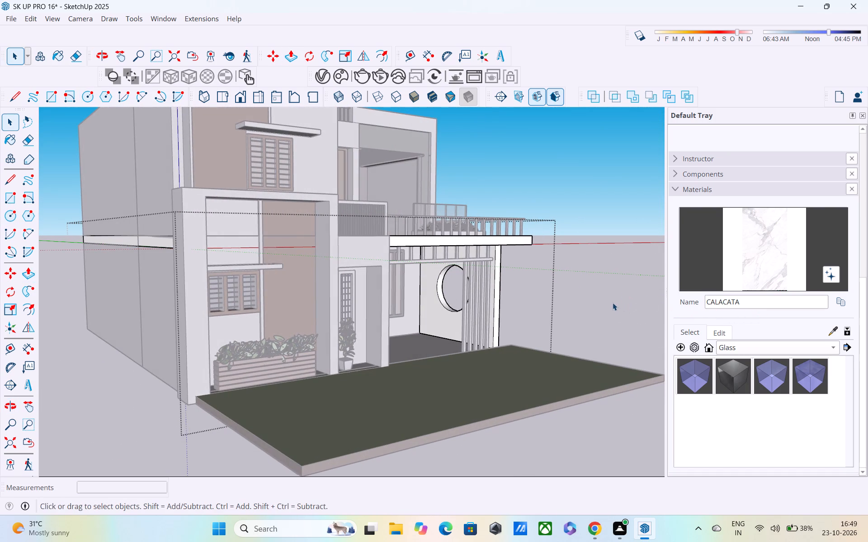
{"action": "left_click", "coordinate": [609, 302]}
Examine the house and the round porch wall opening from the front and both sides.
{"action": "middle_click_drag", "start_coordinate": [600, 302], "coordinate": [459, 280]}
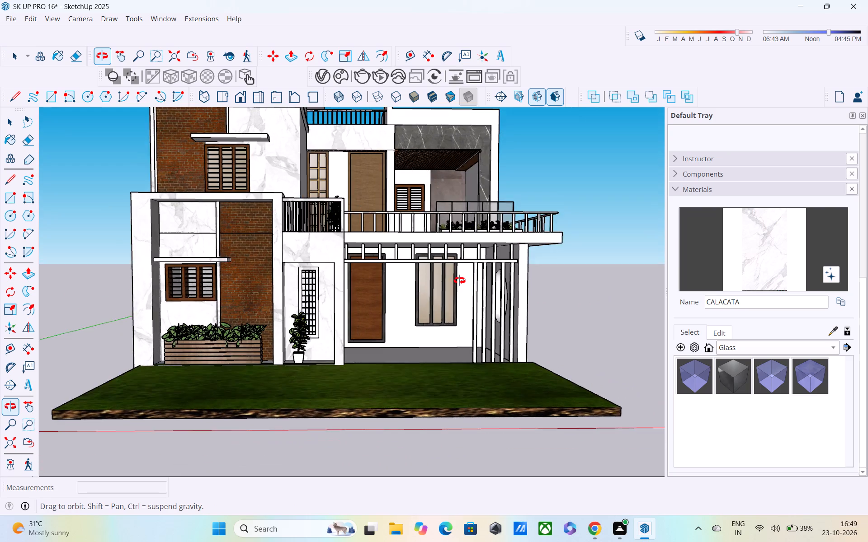
{"action": "middle_click_drag", "start_coordinate": [459, 280], "coordinate": [539, 292]}
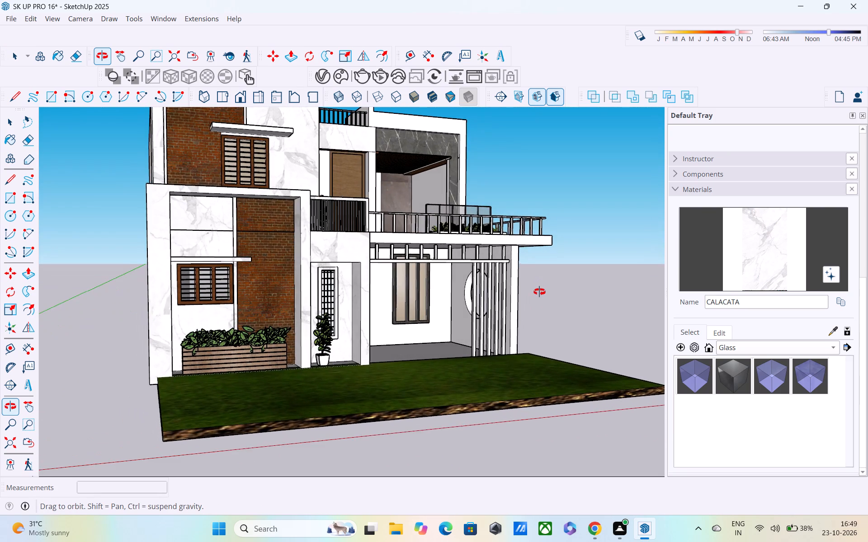
{"action": "middle_click_drag", "start_coordinate": [539, 292], "coordinate": [544, 307]}
{"action": "scroll", "coordinate": [544, 307], "scroll_direction": "down", "scroll_amount": 3}
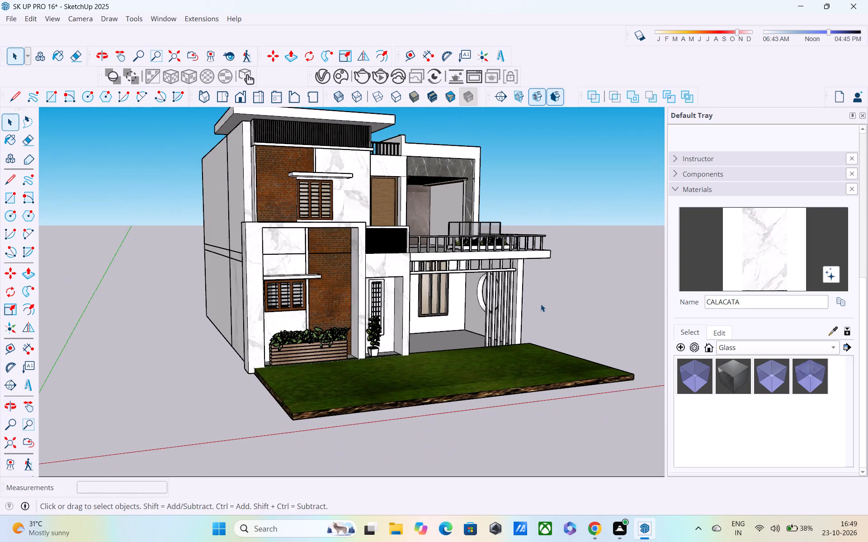
{"action": "middle_click_drag", "start_coordinate": [537, 302], "coordinate": [501, 308]}
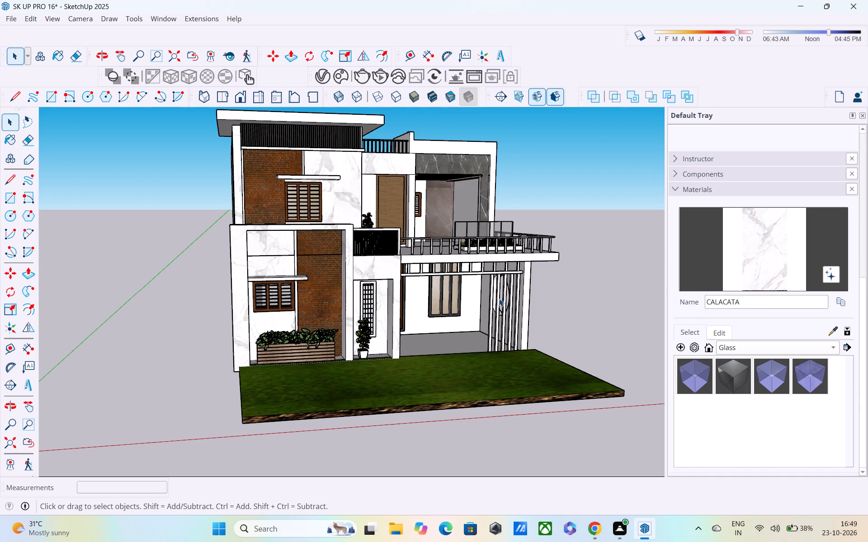
{"action": "middle_click_drag", "start_coordinate": [497, 296], "coordinate": [379, 279]}
{"action": "scroll", "coordinate": [434, 278], "scroll_direction": "up", "scroll_amount": 2}
{"action": "middle_click_drag", "start_coordinate": [434, 278], "coordinate": [417, 261]}
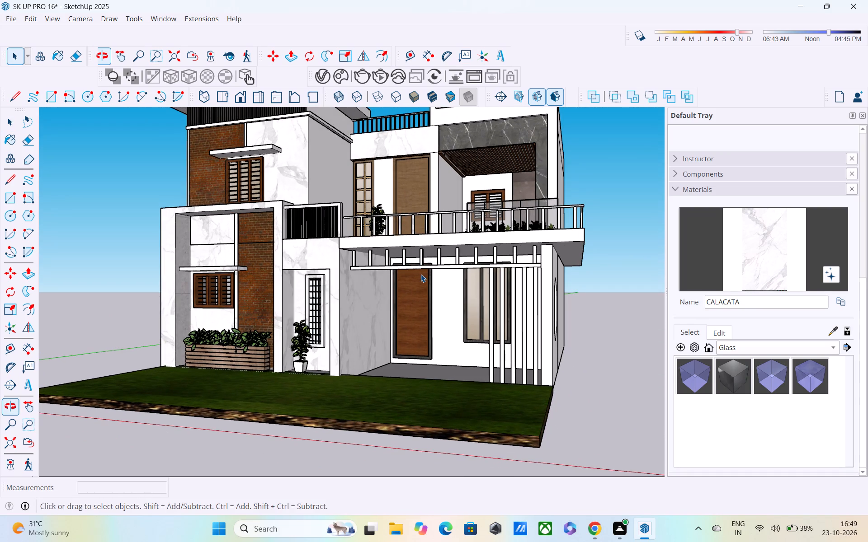
{"action": "scroll", "coordinate": [422, 279], "scroll_direction": "down", "scroll_amount": 3}
{"action": "middle_click_drag", "start_coordinate": [422, 280], "coordinate": [401, 315]}
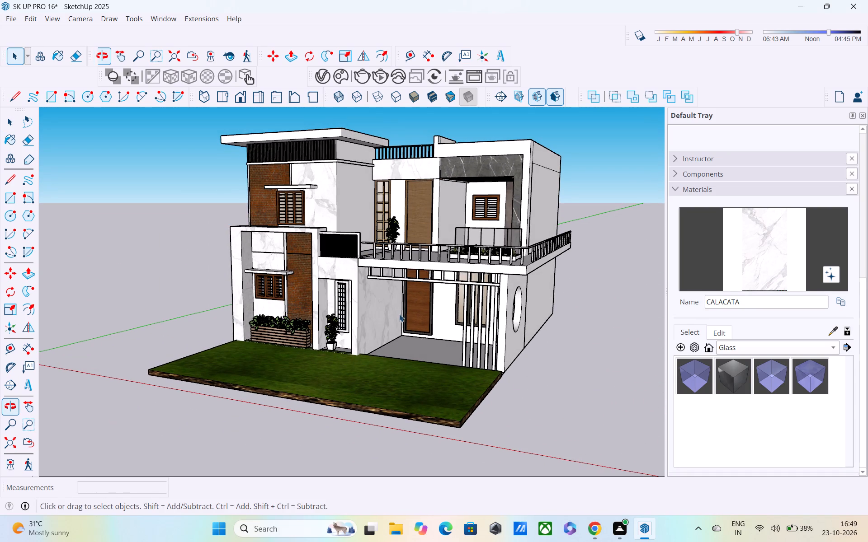
{"action": "scroll", "coordinate": [398, 304], "scroll_direction": "up", "scroll_amount": 1}
{"action": "middle_click_drag", "start_coordinate": [398, 304], "coordinate": [400, 290]}
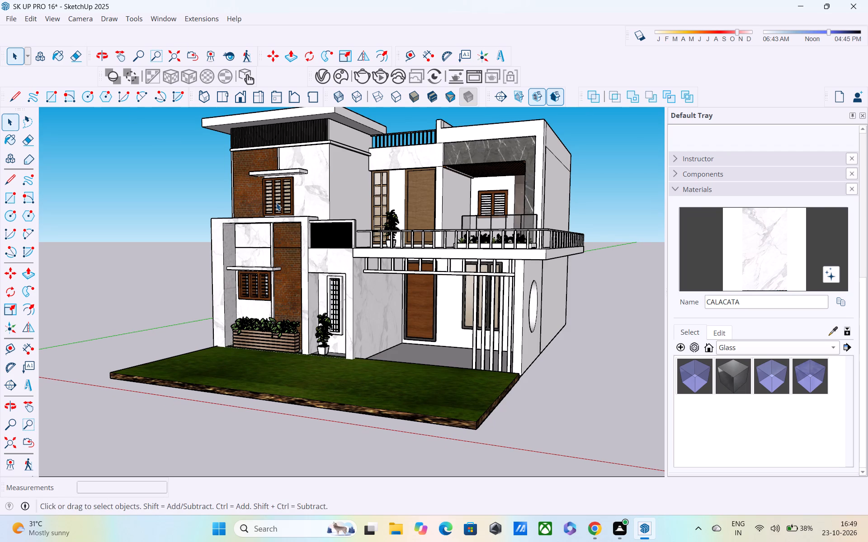
Save the house model.
{"action": "key", "text": "ctrl+s"}
{"action": "key", "text": "ctrl+s"}
Examine the finished house elevation from the side, front and below, including the balcony ceiling and round opening.
{"action": "middle_click_drag", "start_coordinate": [340, 265], "coordinate": [212, 272]}
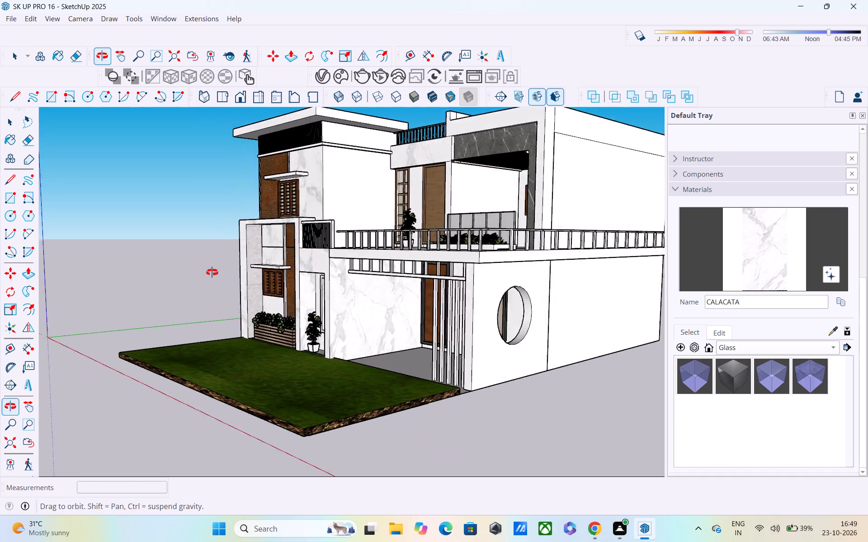
{"action": "middle_click_drag", "start_coordinate": [212, 272], "coordinate": [408, 269]}
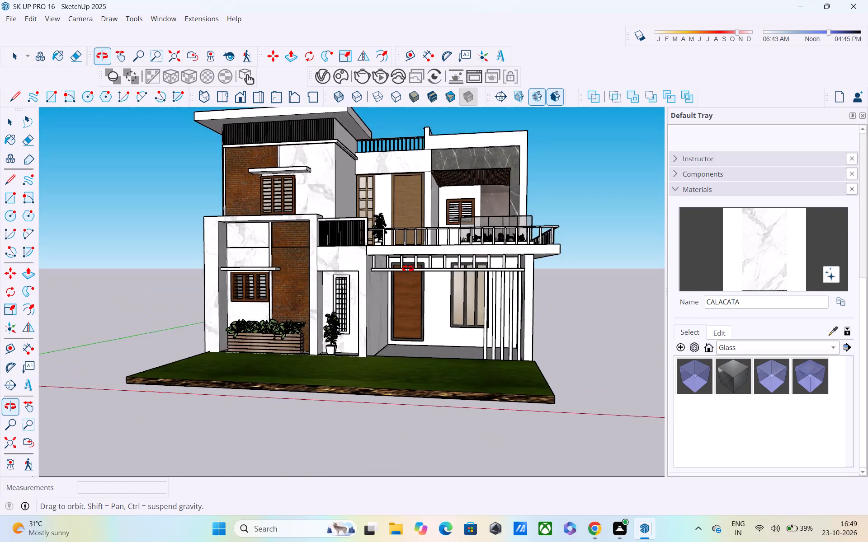
{"action": "middle_click_drag", "start_coordinate": [408, 269], "coordinate": [361, 280]}
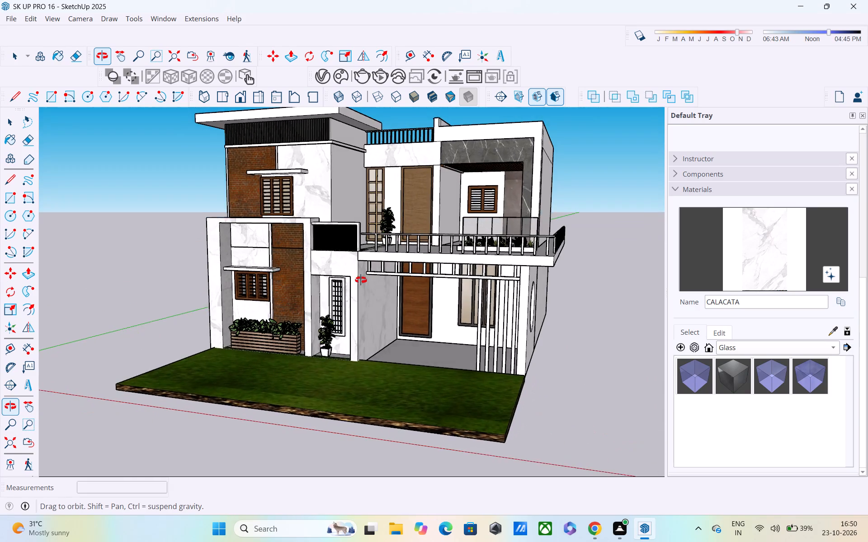
{"action": "middle_click_drag", "start_coordinate": [361, 280], "coordinate": [448, 209]}
{"action": "scroll", "coordinate": [446, 208], "scroll_direction": "up", "scroll_amount": 4}
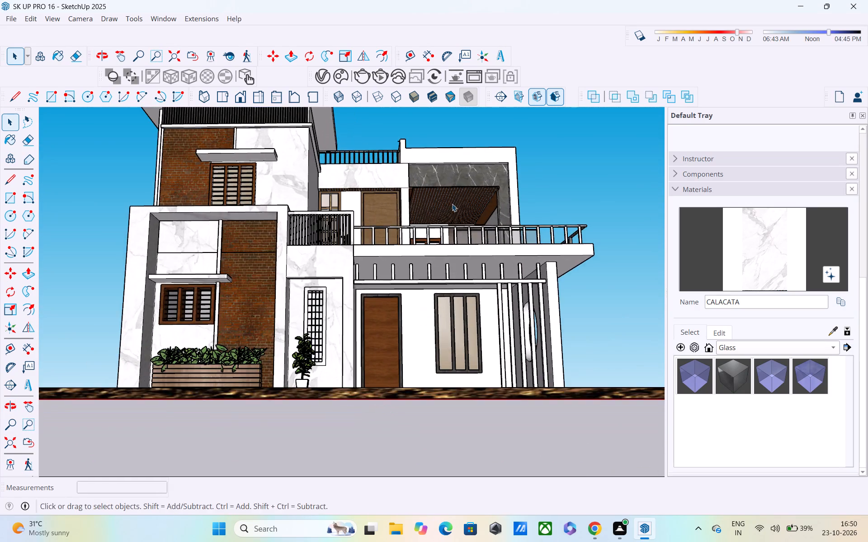
{"action": "scroll", "coordinate": [452, 204], "scroll_direction": "up", "scroll_amount": 1}
{"action": "middle_click_drag", "start_coordinate": [445, 188], "coordinate": [334, 202]}
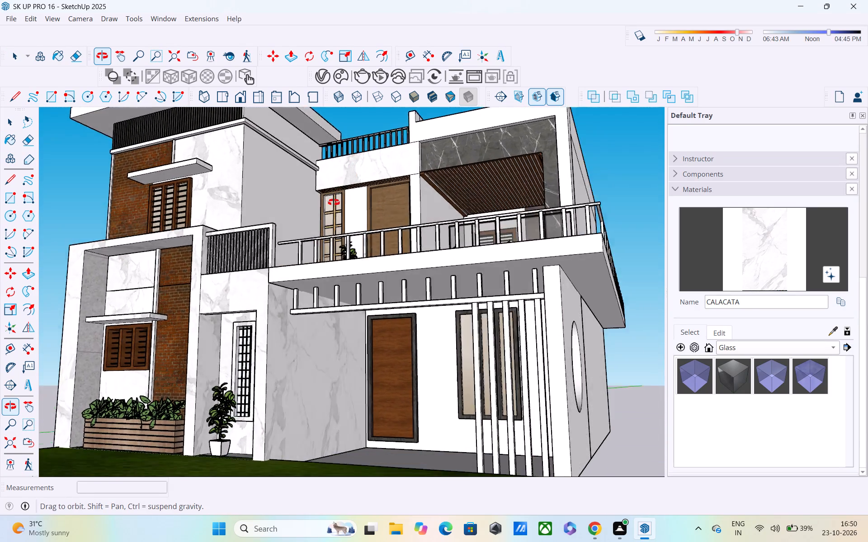
{"action": "middle_click_drag", "start_coordinate": [334, 202], "coordinate": [301, 222]}
{"action": "scroll", "coordinate": [299, 220], "scroll_direction": "down", "scroll_amount": 4}
{"action": "middle_click_drag", "start_coordinate": [299, 220], "coordinate": [325, 248]}
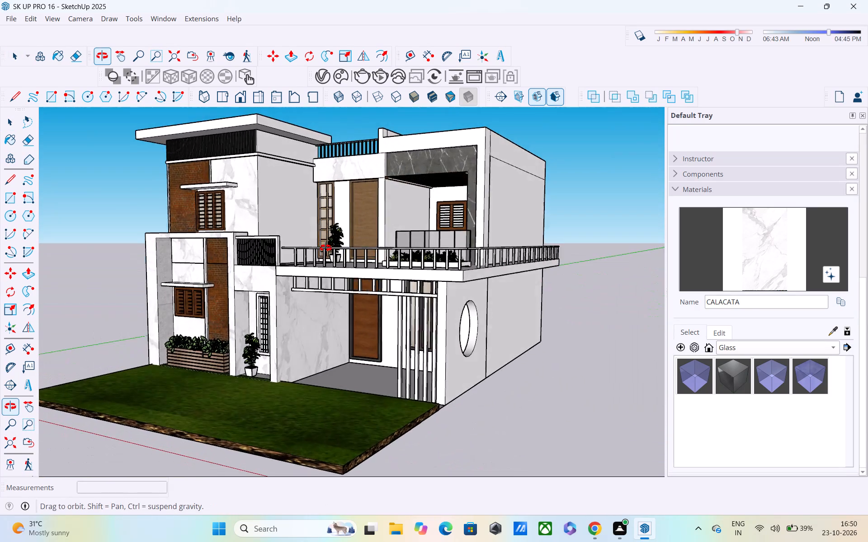
Save the model, render the front and porch side view of the house with V-Ray, and close the V-Ray windows.
{"action": "middle_click_drag", "start_coordinate": [325, 248], "coordinate": [322, 237]}
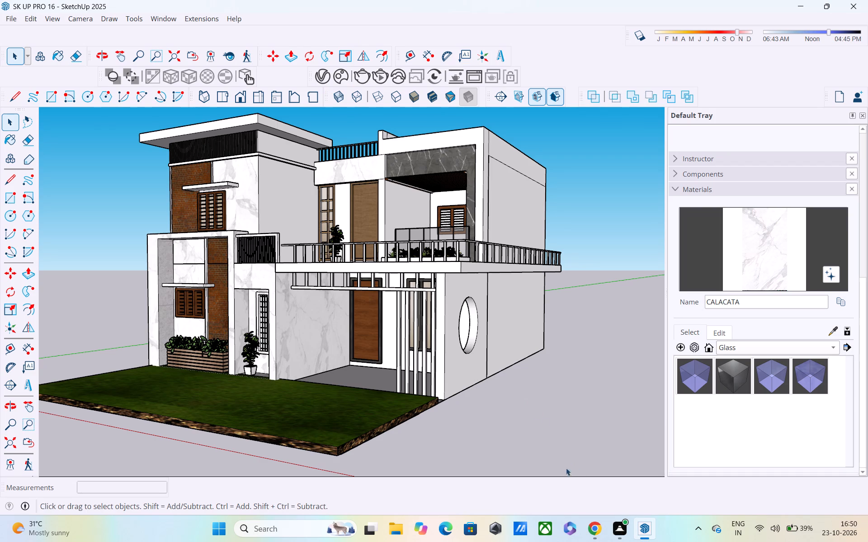
{"action": "scroll", "coordinate": [374, 337], "scroll_direction": "up", "scroll_amount": 1}
{"action": "middle_click", "coordinate": [356, 330]}
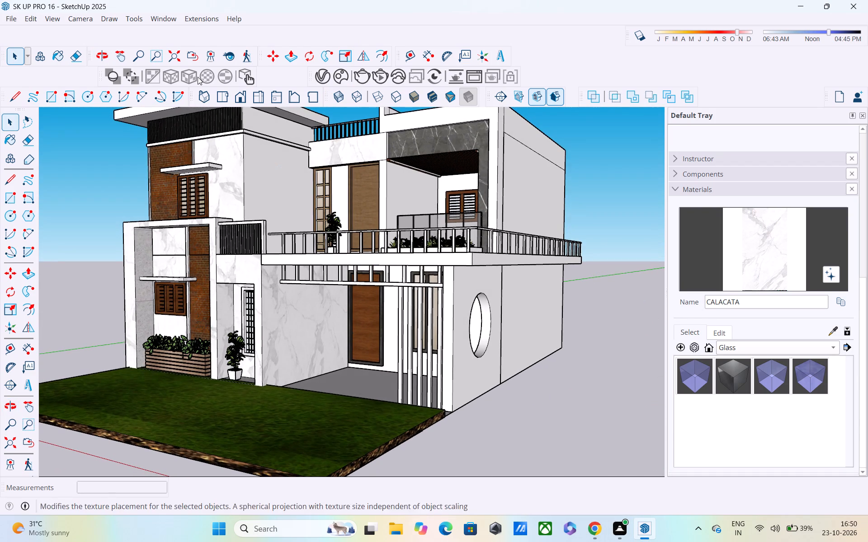
{"action": "left_click", "coordinate": [325, 75]}
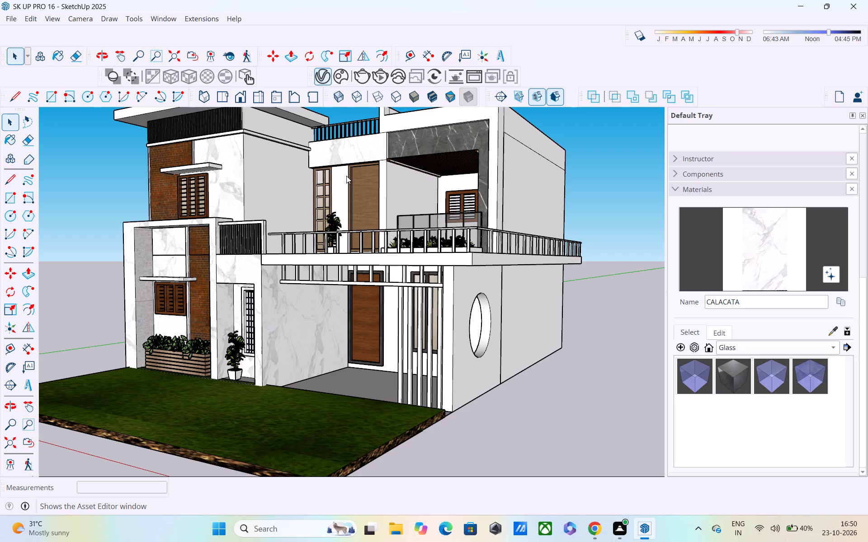
{"action": "key", "text": "ctrl+s"}
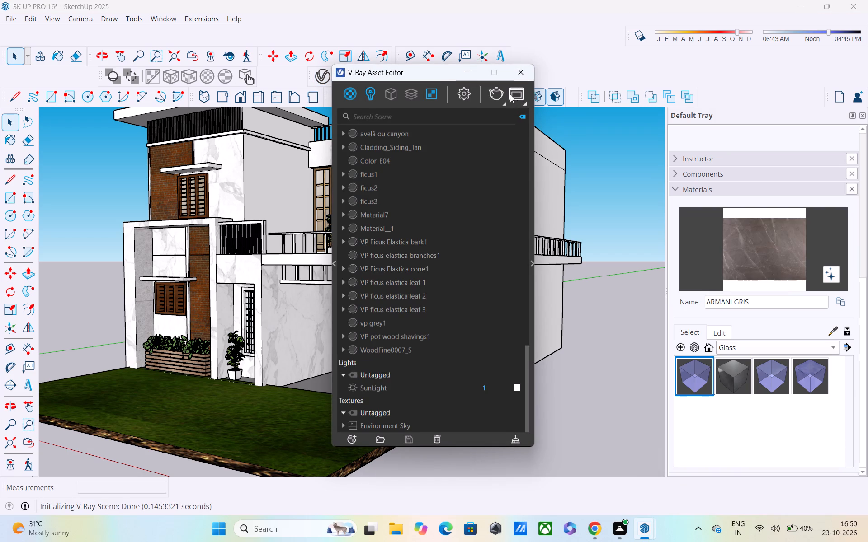
{"action": "left_click", "coordinate": [499, 92]}
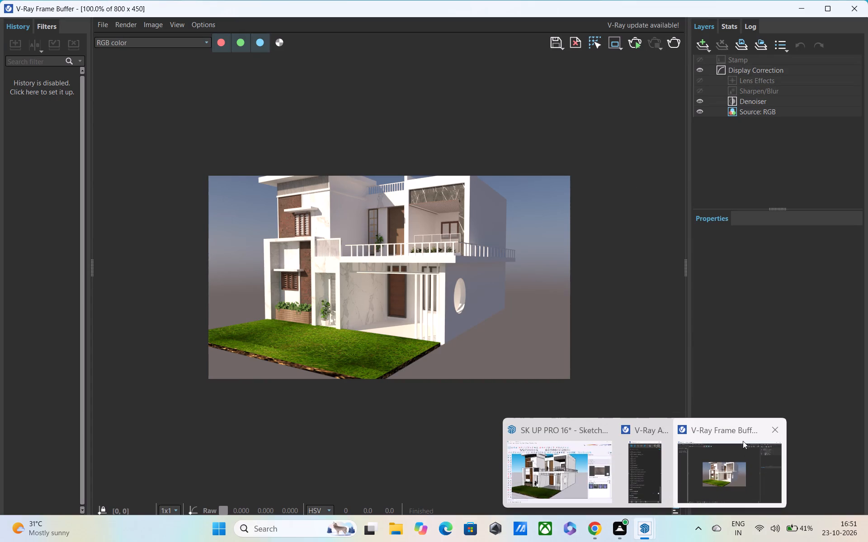
{"action": "left_click", "coordinate": [774, 427]}
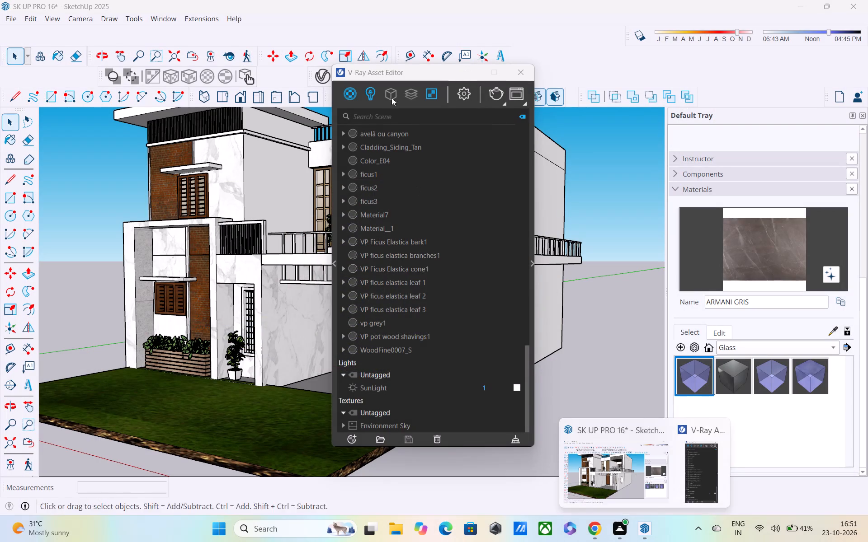
{"action": "left_click", "coordinate": [534, 69]}
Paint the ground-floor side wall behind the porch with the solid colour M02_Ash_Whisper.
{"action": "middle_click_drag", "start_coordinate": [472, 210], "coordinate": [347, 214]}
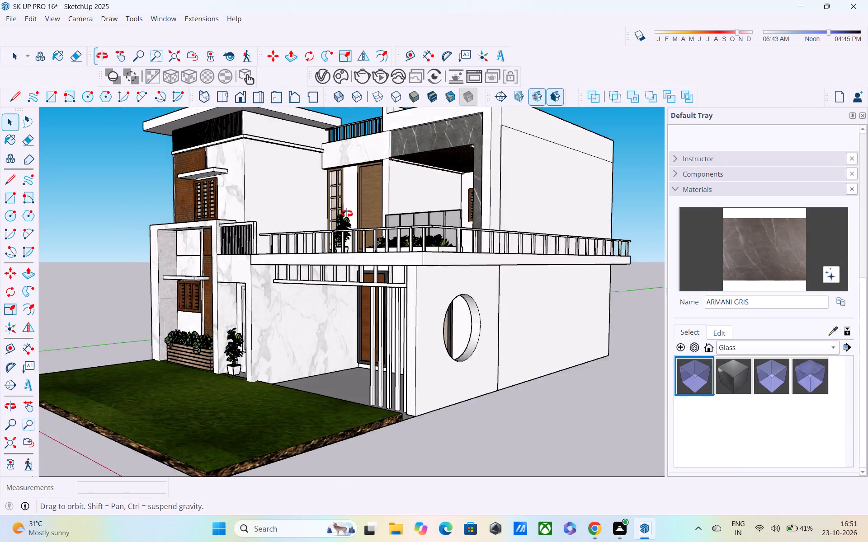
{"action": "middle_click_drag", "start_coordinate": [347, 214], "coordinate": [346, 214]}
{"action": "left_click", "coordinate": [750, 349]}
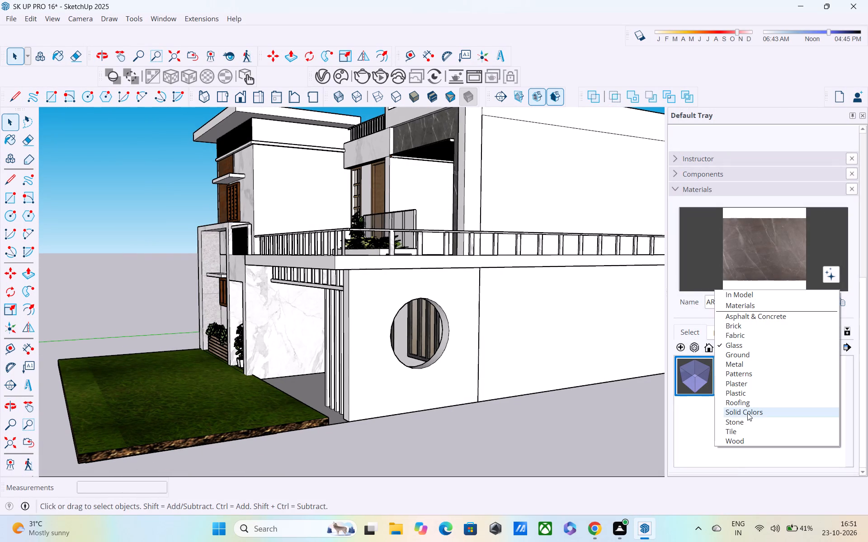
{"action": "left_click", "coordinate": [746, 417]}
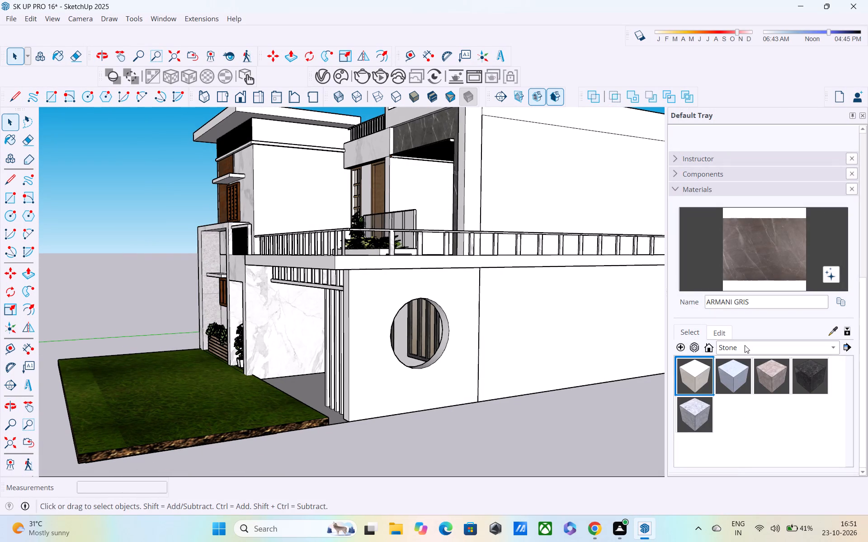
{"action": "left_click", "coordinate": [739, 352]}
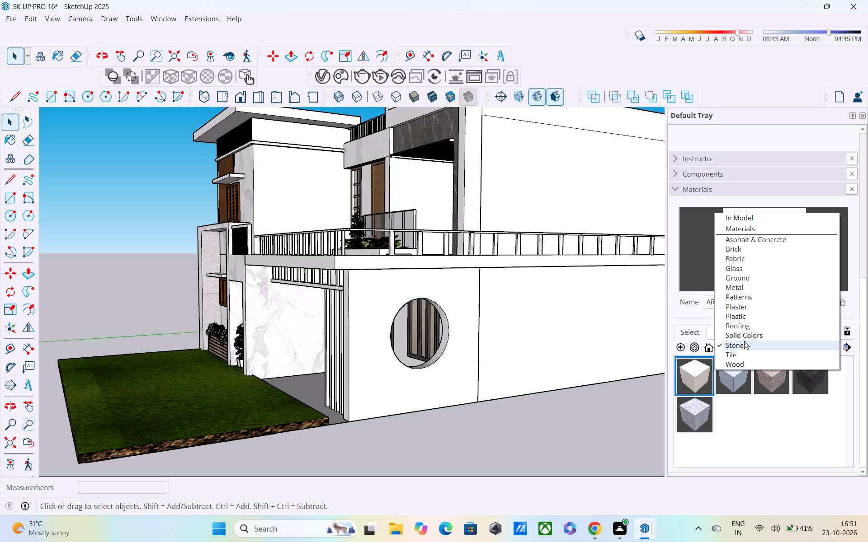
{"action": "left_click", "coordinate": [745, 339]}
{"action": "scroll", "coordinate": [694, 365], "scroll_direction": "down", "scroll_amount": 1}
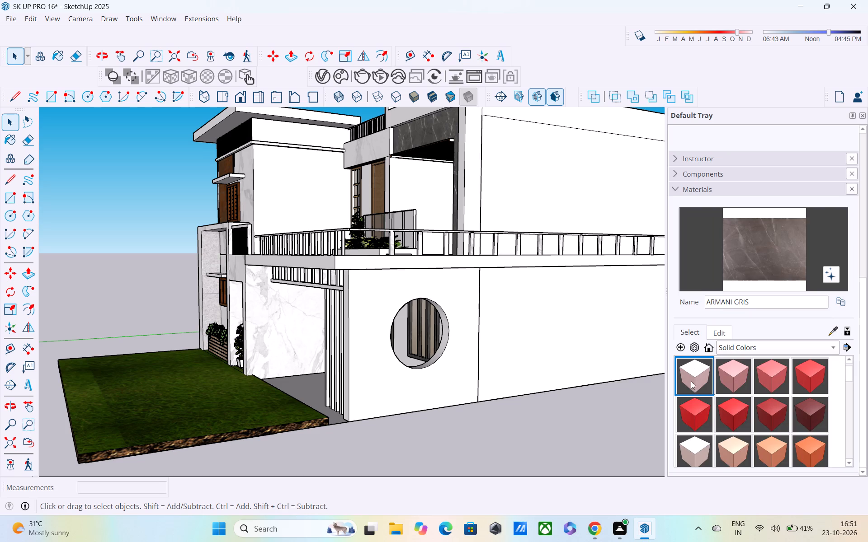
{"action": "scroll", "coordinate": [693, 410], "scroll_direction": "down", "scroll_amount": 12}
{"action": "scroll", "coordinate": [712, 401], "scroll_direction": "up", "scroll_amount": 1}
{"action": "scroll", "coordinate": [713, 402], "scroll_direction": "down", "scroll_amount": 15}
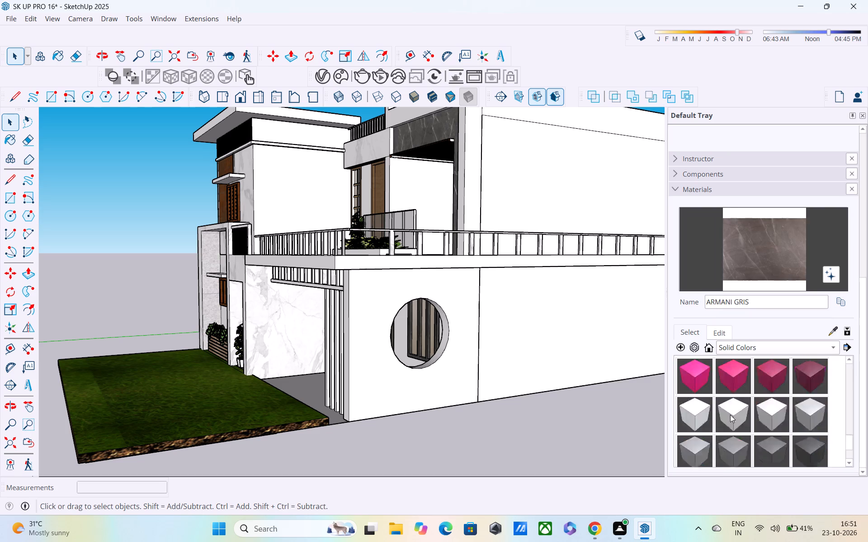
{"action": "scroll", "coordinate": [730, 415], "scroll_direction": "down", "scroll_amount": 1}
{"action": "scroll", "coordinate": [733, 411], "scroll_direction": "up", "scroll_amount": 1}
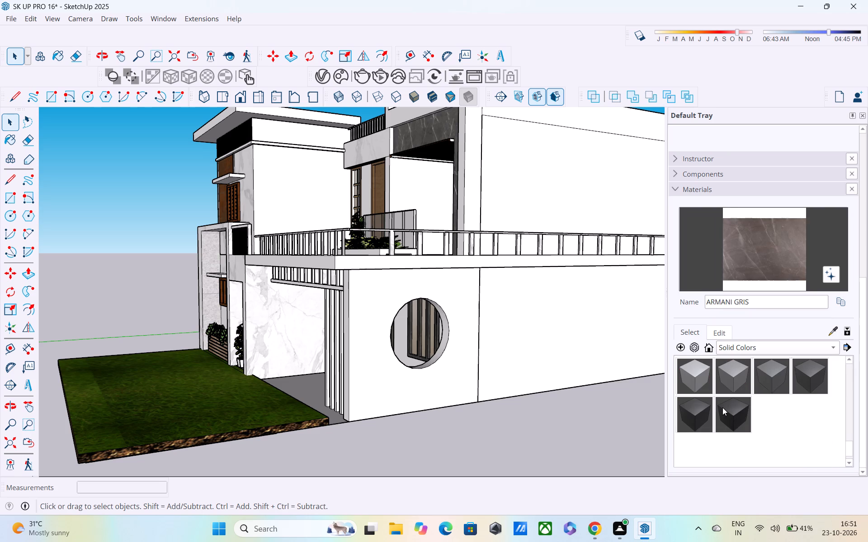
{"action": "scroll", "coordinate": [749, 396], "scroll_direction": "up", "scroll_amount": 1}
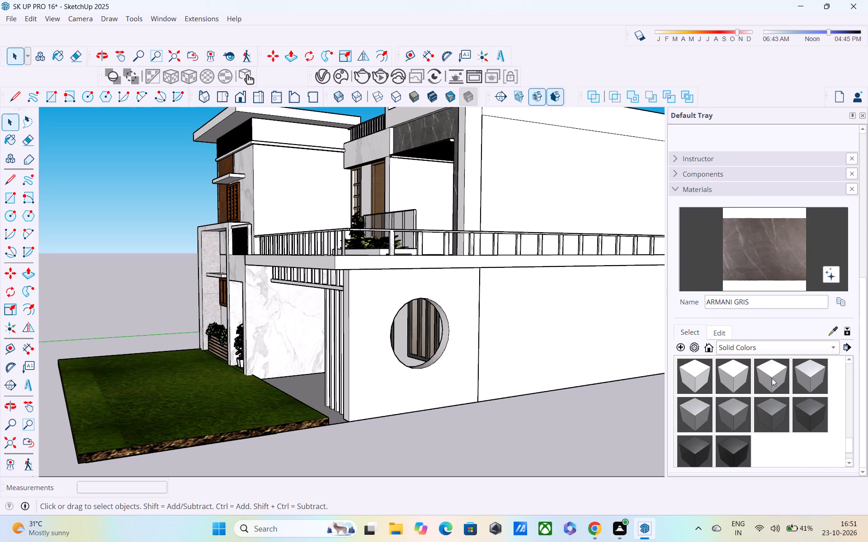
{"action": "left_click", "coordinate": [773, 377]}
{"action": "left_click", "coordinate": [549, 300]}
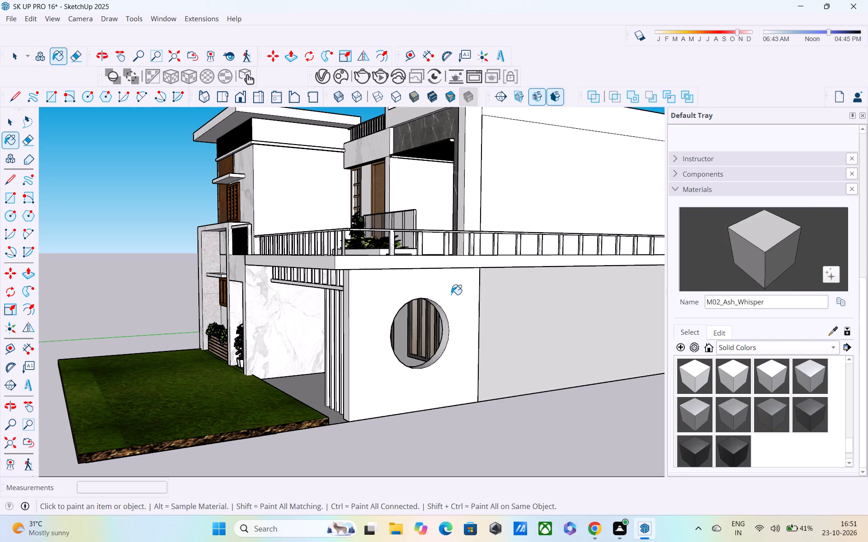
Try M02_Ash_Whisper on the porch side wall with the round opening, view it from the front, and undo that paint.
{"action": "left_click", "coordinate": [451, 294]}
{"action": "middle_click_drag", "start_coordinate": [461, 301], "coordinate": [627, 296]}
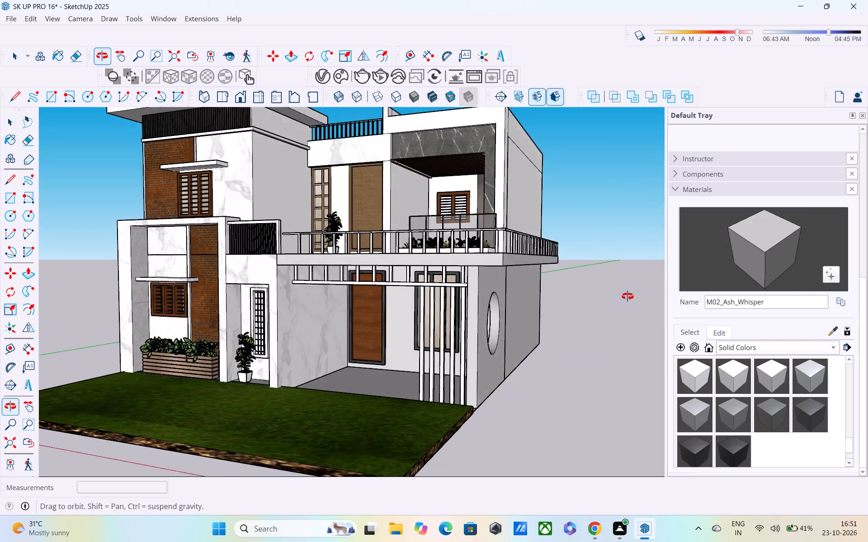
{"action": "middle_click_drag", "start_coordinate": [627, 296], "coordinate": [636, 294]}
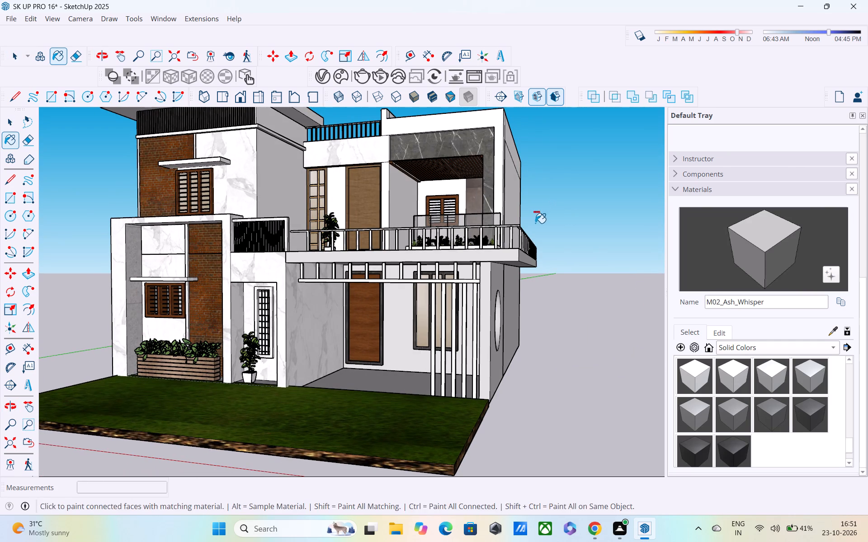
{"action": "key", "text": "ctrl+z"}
Look through the palest solid-colour swatches, from pinks through blues and greens to yellows, for a wall colour.
{"action": "scroll", "coordinate": [745, 392], "scroll_direction": "up", "scroll_amount": 3}
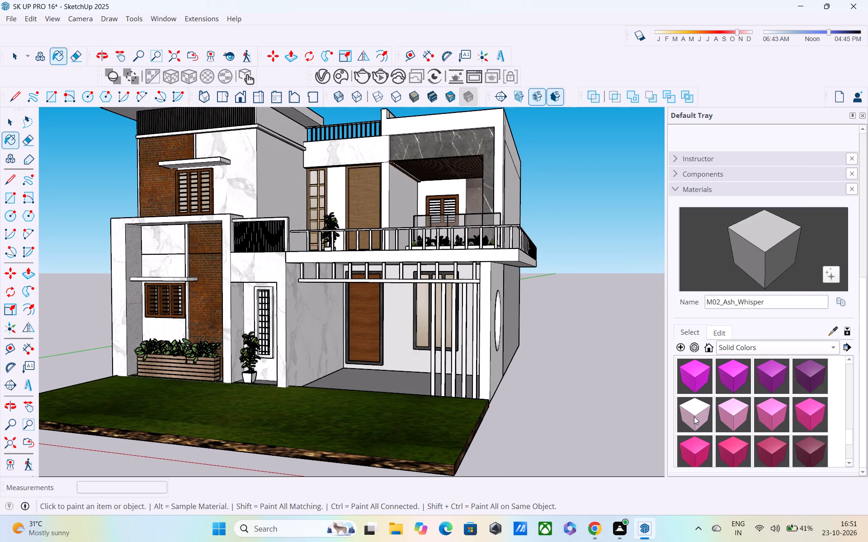
{"action": "left_click", "coordinate": [693, 417]}
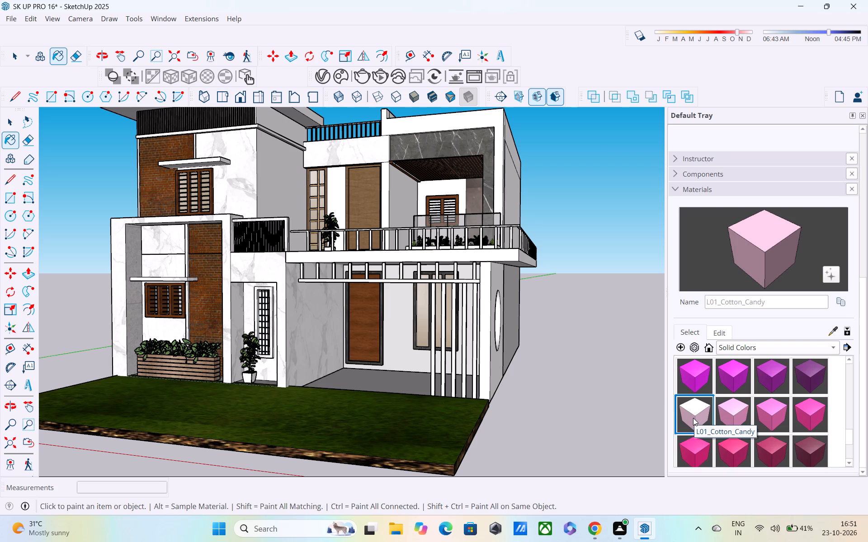
{"action": "scroll", "coordinate": [708, 415], "scroll_direction": "up", "scroll_amount": 2}
{"action": "left_click", "coordinate": [701, 407]}
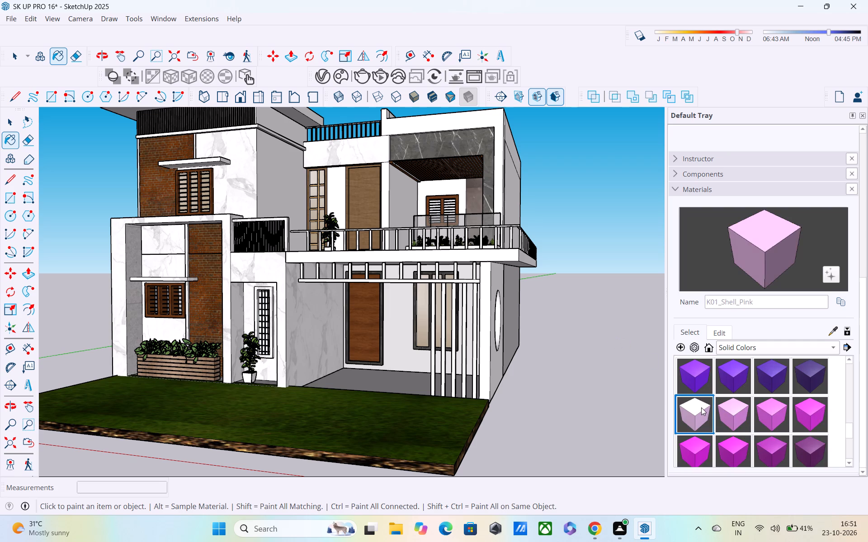
{"action": "scroll", "coordinate": [701, 407], "scroll_direction": "up", "scroll_amount": 2}
{"action": "left_click", "coordinate": [701, 407]}
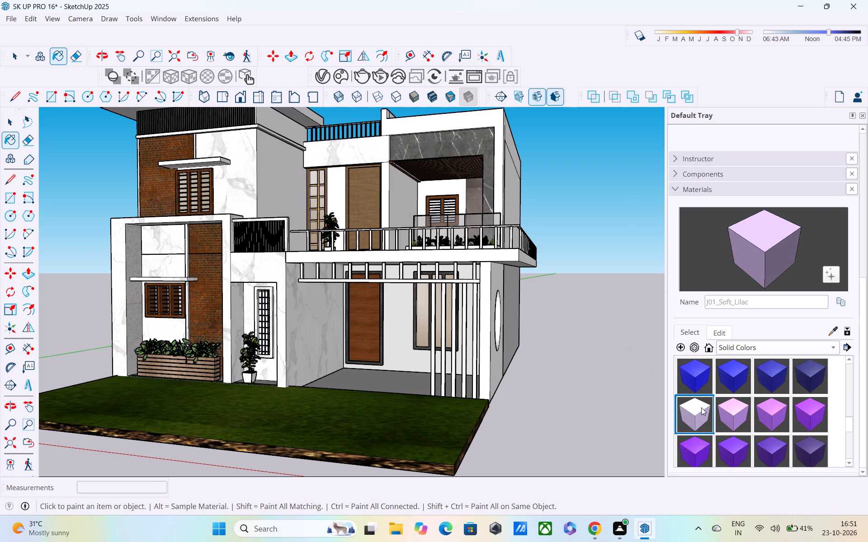
{"action": "scroll", "coordinate": [742, 407], "scroll_direction": "up", "scroll_amount": 1}
{"action": "left_click", "coordinate": [699, 387]}
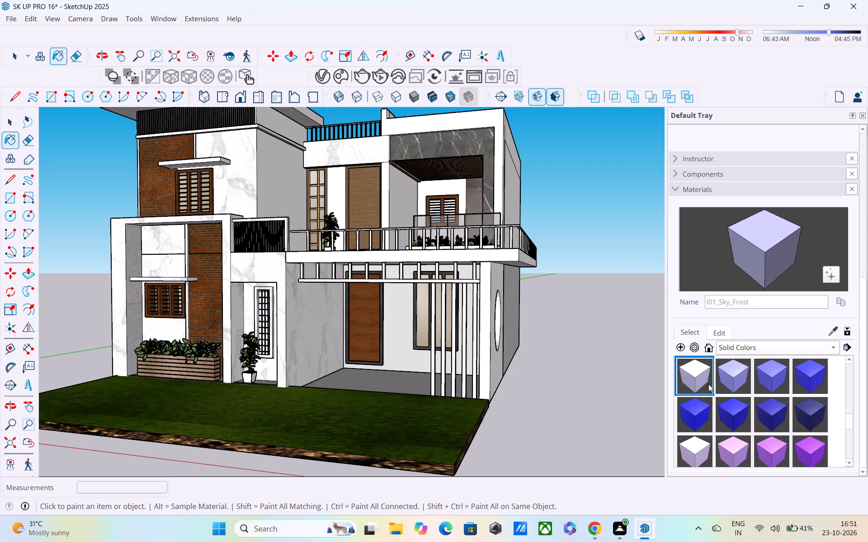
{"action": "scroll", "coordinate": [717, 383], "scroll_direction": "up", "scroll_amount": 2}
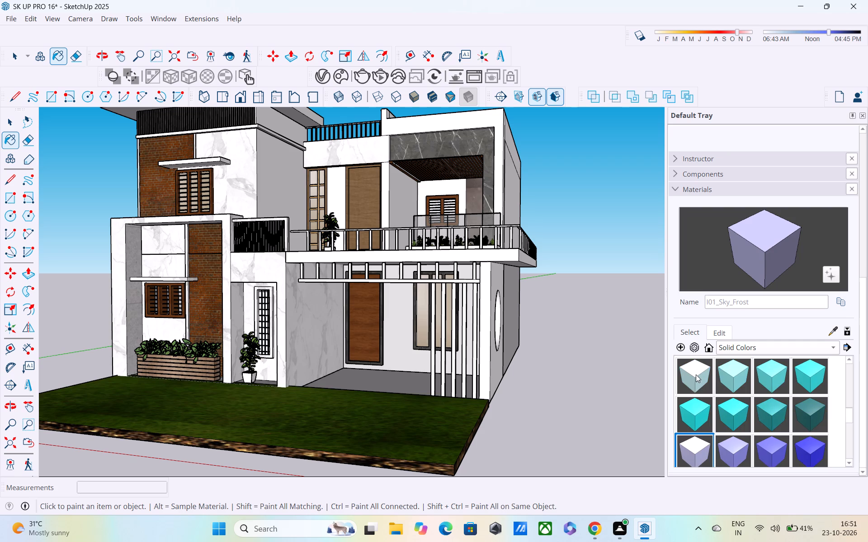
{"action": "left_click", "coordinate": [696, 374]}
{"action": "scroll", "coordinate": [711, 379], "scroll_direction": "up", "scroll_amount": 1}
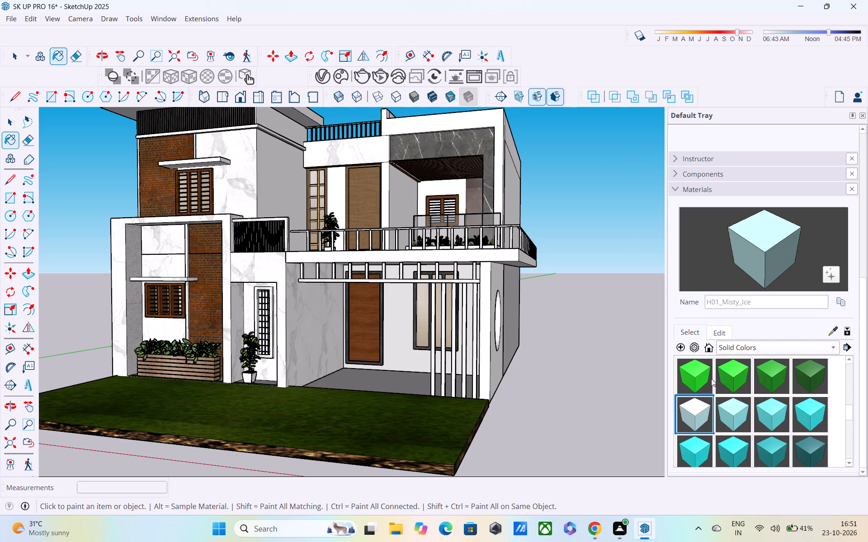
{"action": "scroll", "coordinate": [711, 378], "scroll_direction": "up", "scroll_amount": 1}
{"action": "left_click", "coordinate": [698, 367]}
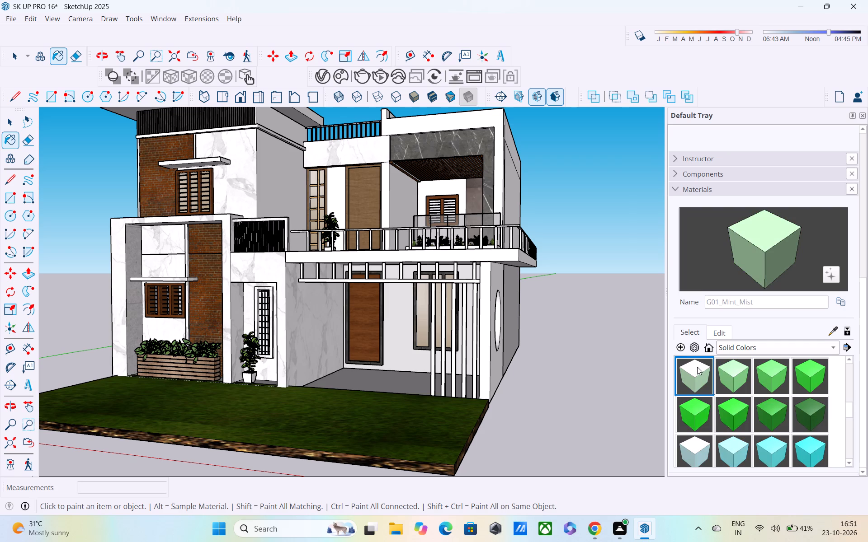
{"action": "scroll", "coordinate": [716, 370], "scroll_direction": "up", "scroll_amount": 1}
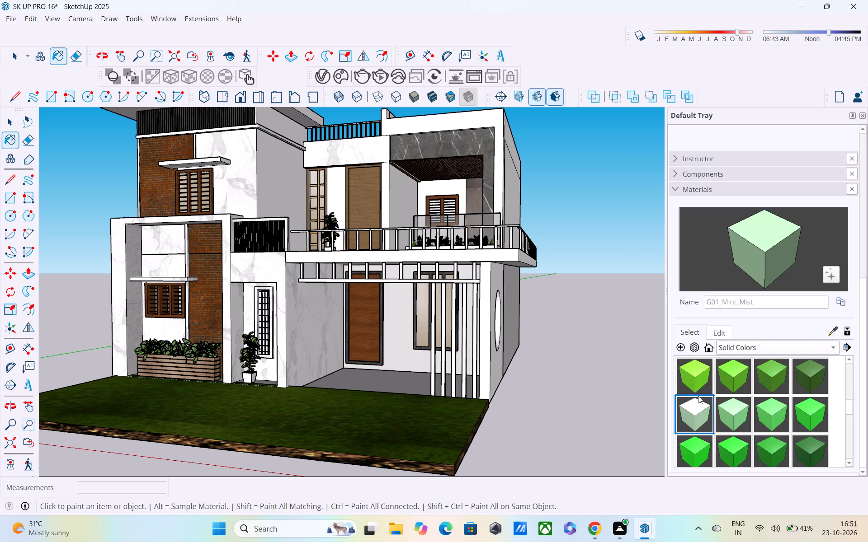
{"action": "scroll", "coordinate": [698, 396], "scroll_direction": "up", "scroll_amount": 1}
{"action": "left_click", "coordinate": [698, 383]}
{"action": "scroll", "coordinate": [705, 374], "scroll_direction": "up", "scroll_amount": 1}
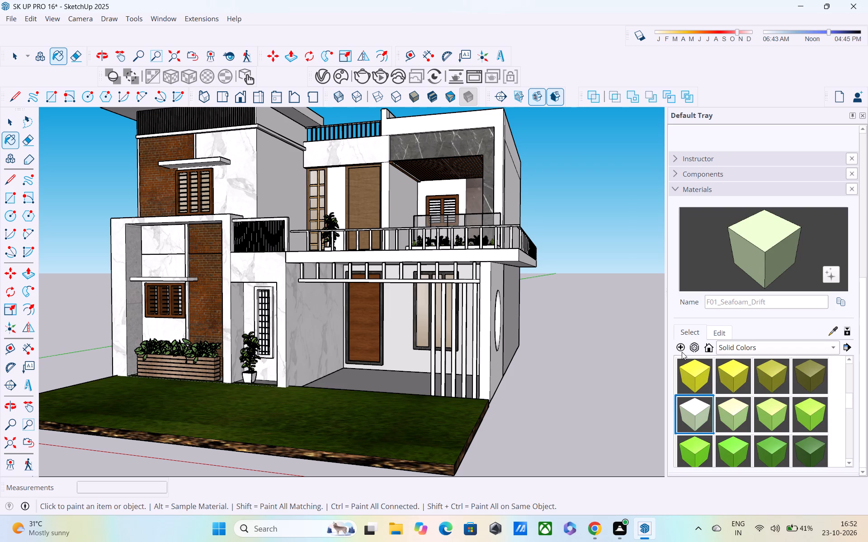
{"action": "scroll", "coordinate": [706, 385], "scroll_direction": "up", "scroll_amount": 1}
{"action": "left_click", "coordinate": [702, 378]}
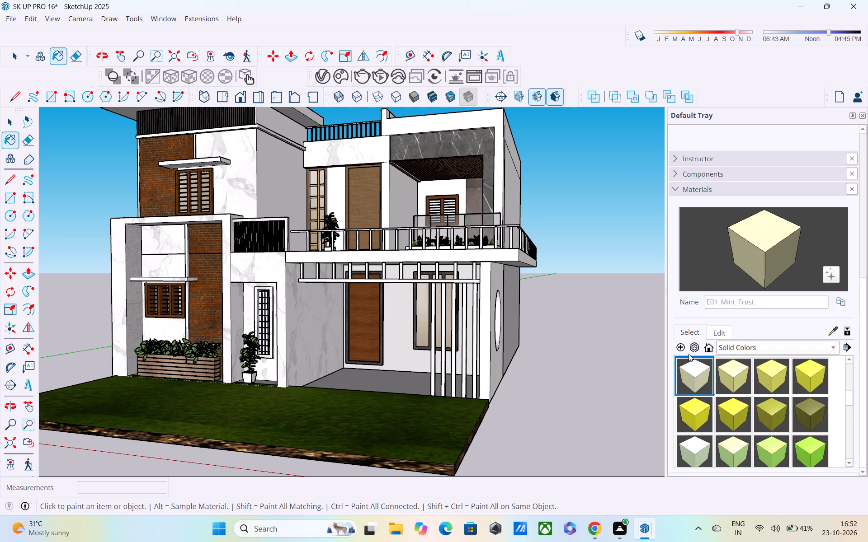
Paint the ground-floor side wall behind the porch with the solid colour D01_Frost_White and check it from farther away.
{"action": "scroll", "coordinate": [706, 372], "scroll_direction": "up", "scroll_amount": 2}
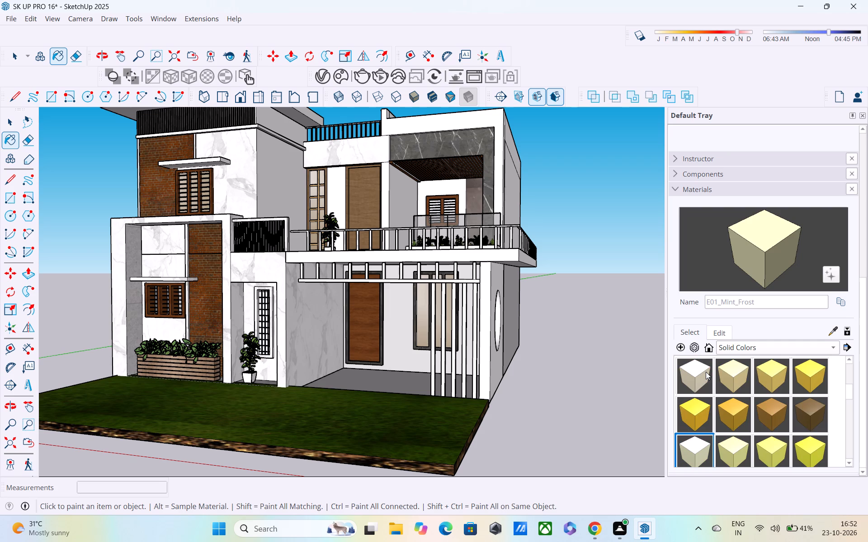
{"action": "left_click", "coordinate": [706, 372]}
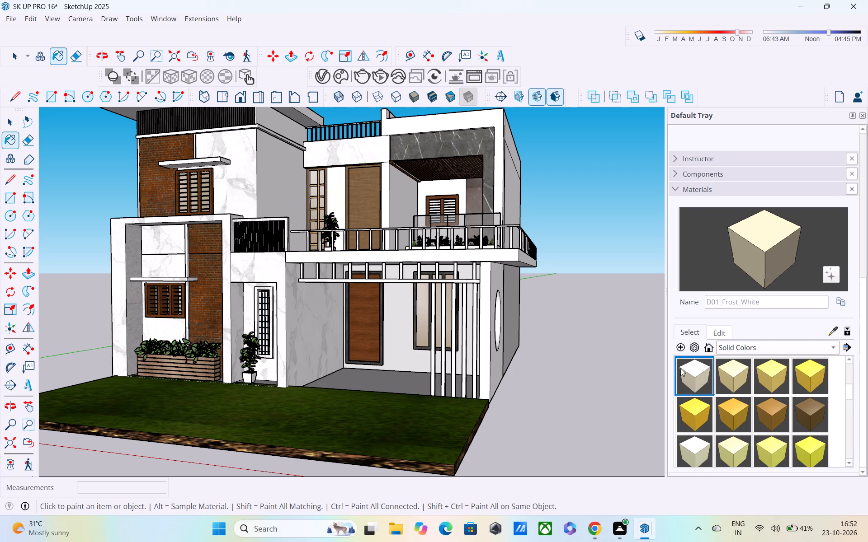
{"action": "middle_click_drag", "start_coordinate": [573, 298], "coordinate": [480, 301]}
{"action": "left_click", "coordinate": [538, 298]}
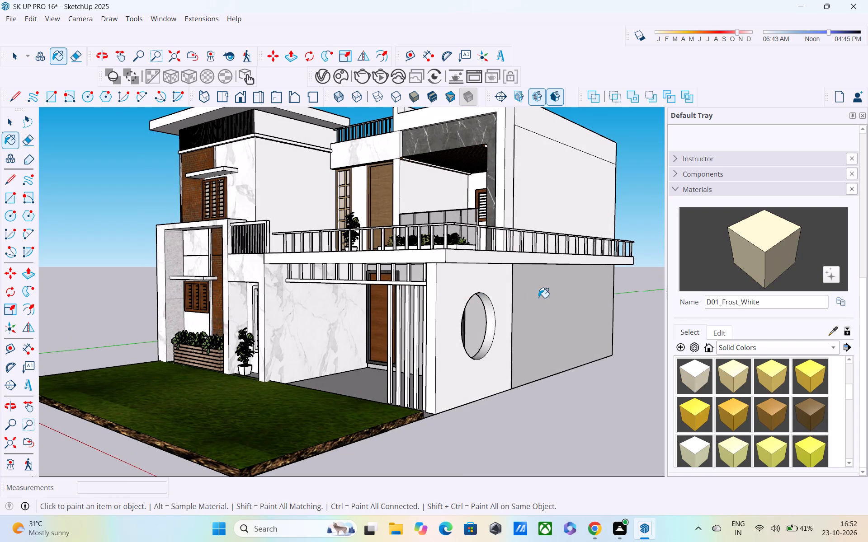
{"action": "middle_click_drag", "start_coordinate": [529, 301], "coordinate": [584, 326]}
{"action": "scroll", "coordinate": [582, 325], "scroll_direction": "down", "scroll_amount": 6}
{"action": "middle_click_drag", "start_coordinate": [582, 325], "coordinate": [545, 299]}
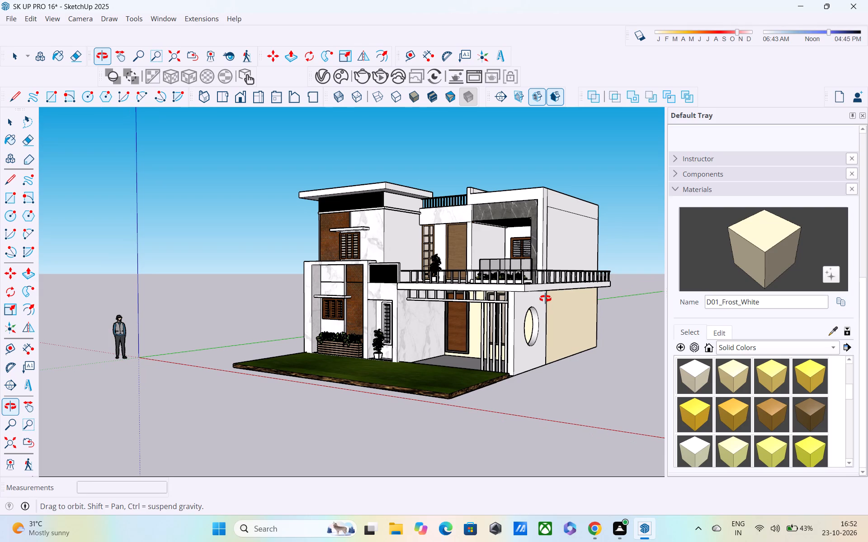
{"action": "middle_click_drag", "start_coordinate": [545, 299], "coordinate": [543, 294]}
Repaint the ground-floor side wall behind the porch with the solid colour C01_Vanilla_Cream.
{"action": "scroll", "coordinate": [723, 378], "scroll_direction": "up", "scroll_amount": 1}
{"action": "left_click", "coordinate": [685, 411]}
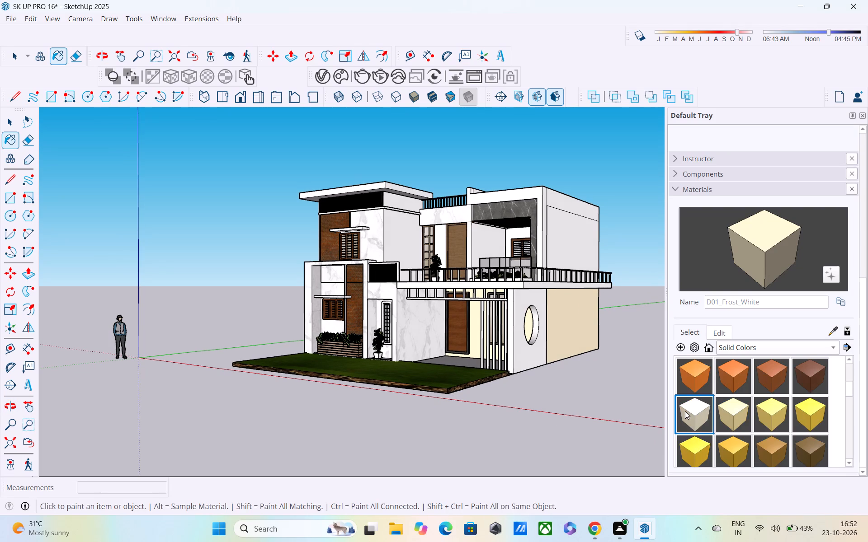
{"action": "scroll", "coordinate": [722, 395], "scroll_direction": "up", "scroll_amount": 1}
{"action": "left_click", "coordinate": [706, 385]}
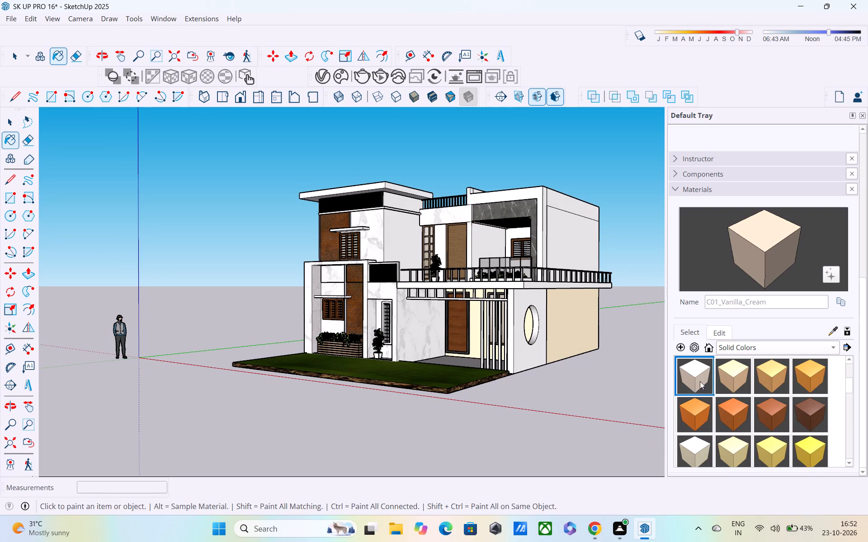
{"action": "left_click", "coordinate": [586, 312]}
{"action": "middle_click_drag", "start_coordinate": [578, 318], "coordinate": [562, 296]}
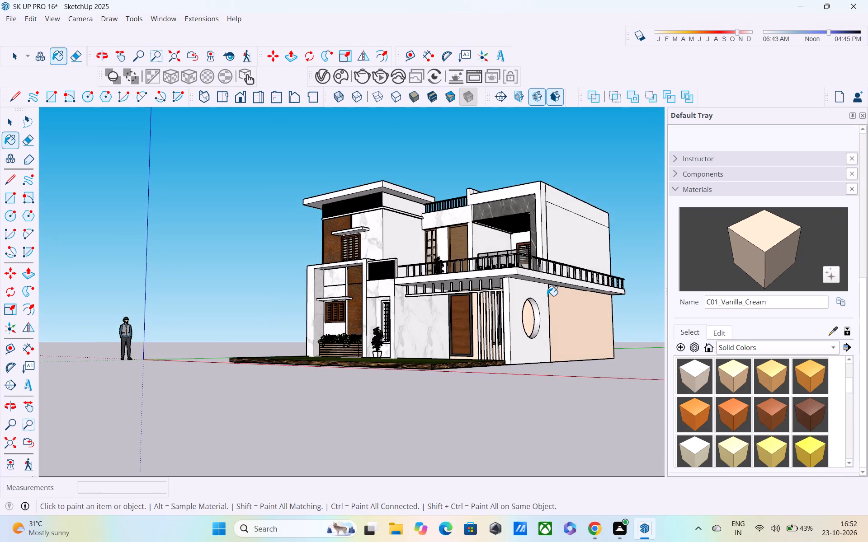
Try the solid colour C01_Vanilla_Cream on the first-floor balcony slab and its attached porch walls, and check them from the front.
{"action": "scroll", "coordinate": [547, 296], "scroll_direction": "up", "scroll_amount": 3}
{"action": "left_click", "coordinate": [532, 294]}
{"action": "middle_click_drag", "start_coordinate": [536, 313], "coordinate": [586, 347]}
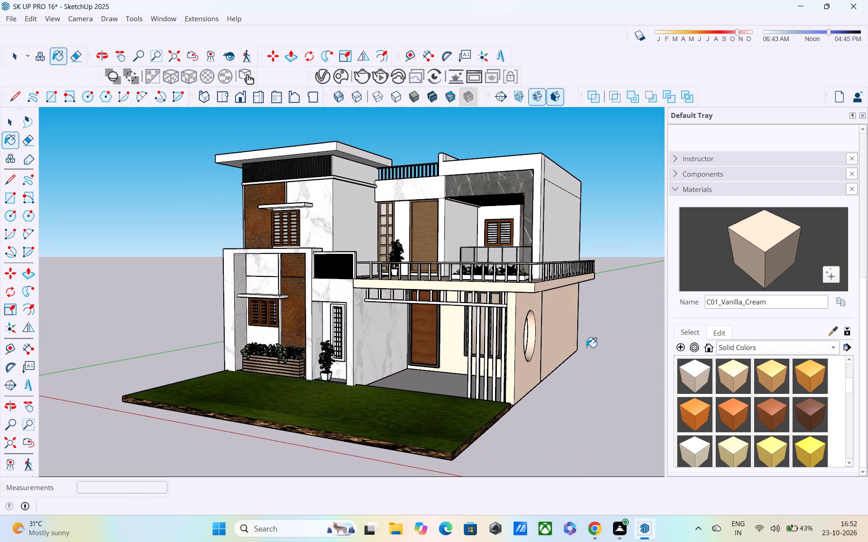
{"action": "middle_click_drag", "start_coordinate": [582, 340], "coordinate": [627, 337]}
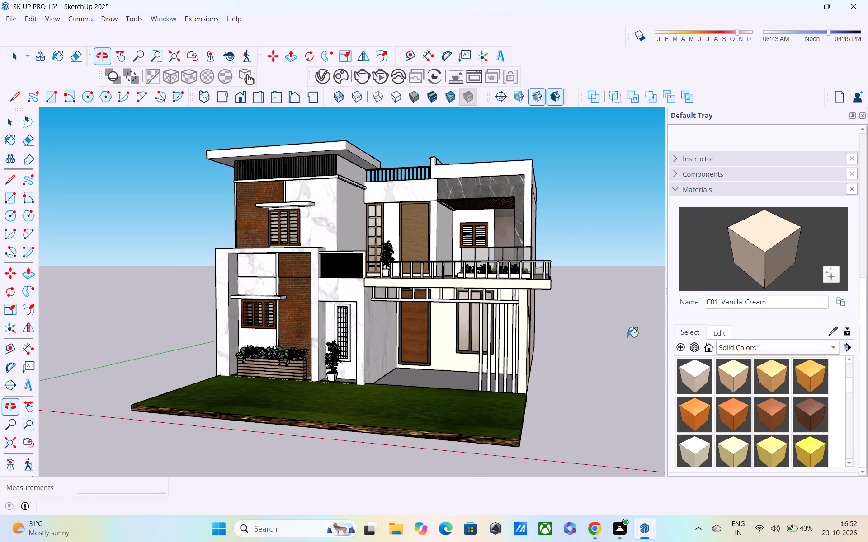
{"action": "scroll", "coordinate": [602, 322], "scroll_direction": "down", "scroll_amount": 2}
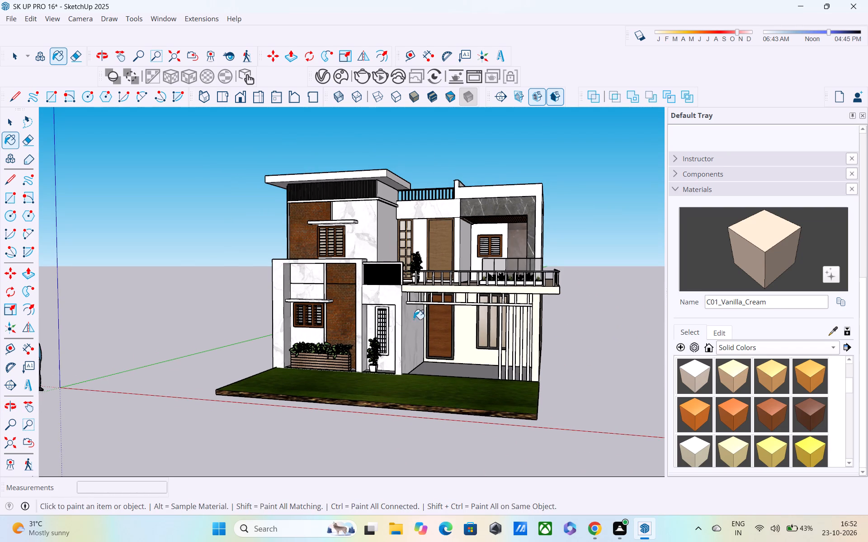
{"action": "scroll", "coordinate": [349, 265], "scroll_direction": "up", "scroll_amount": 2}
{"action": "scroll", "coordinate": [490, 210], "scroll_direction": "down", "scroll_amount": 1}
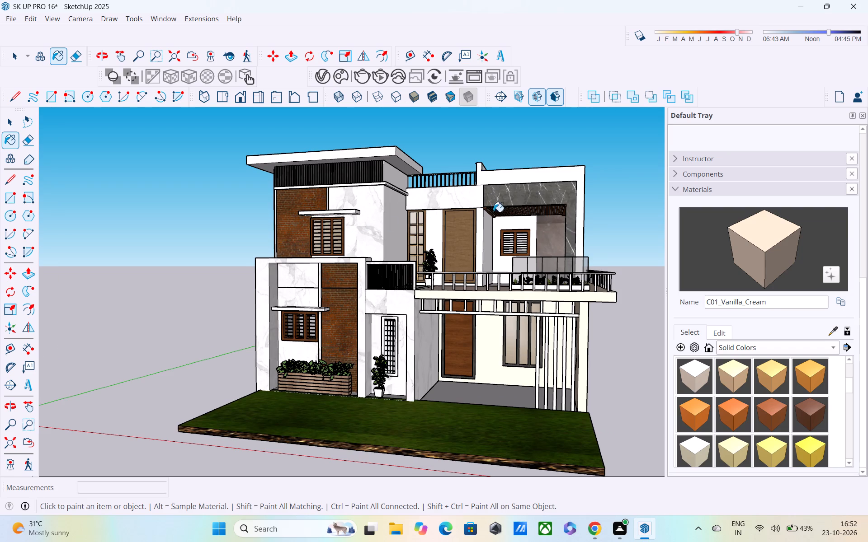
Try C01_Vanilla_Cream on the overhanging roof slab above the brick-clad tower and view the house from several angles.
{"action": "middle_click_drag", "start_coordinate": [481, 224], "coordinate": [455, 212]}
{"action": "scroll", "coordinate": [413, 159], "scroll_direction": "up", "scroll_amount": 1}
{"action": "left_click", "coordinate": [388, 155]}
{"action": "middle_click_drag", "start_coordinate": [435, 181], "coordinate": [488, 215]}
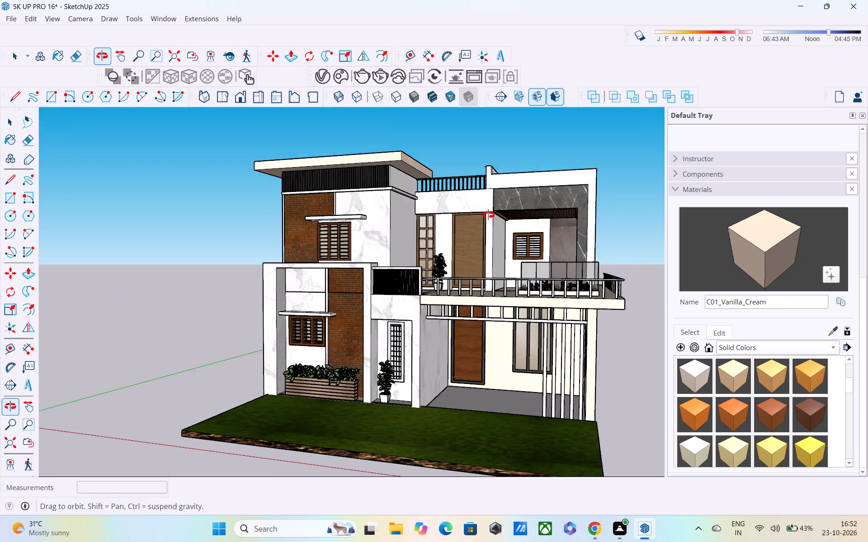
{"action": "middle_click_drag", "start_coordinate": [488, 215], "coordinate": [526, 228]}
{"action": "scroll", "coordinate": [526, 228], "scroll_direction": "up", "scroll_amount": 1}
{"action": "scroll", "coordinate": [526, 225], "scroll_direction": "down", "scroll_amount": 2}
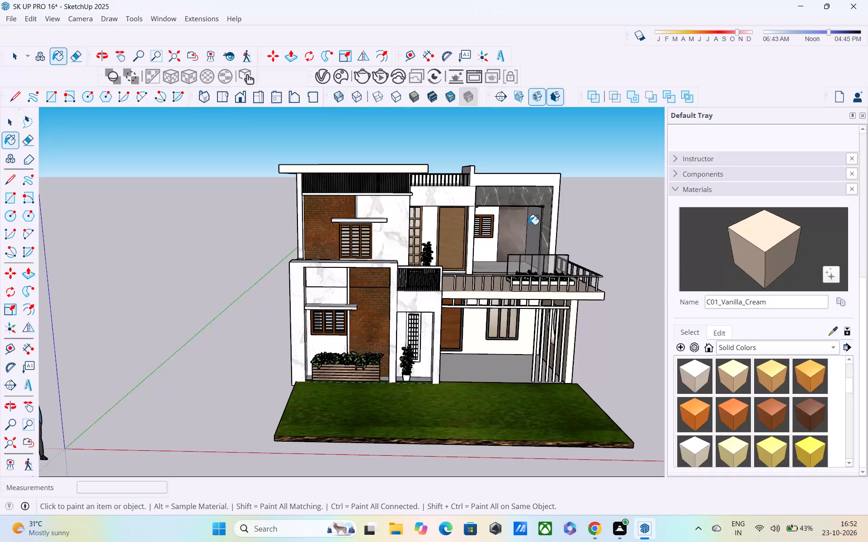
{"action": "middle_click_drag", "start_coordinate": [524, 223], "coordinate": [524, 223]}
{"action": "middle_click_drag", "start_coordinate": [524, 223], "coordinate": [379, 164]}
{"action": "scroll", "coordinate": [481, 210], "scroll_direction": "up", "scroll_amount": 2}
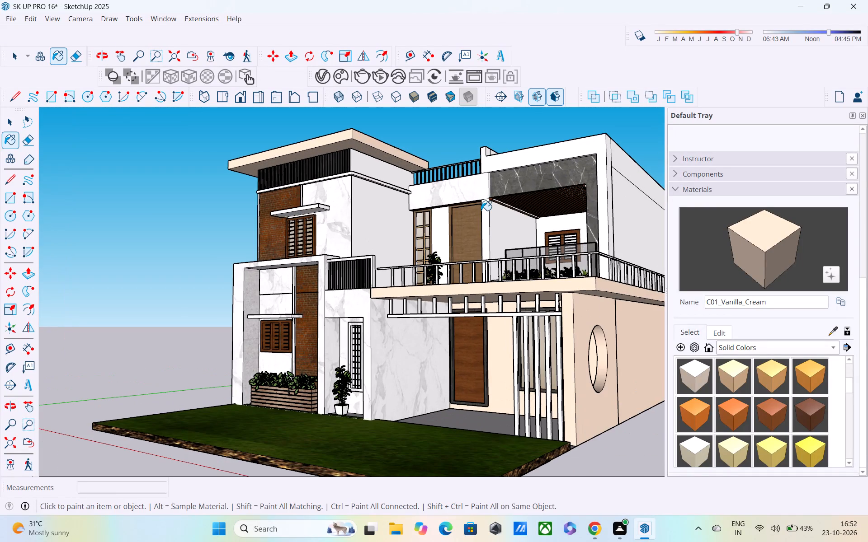
Save the model, purging its unused items.
{"action": "key", "text": "ctrl+s"}
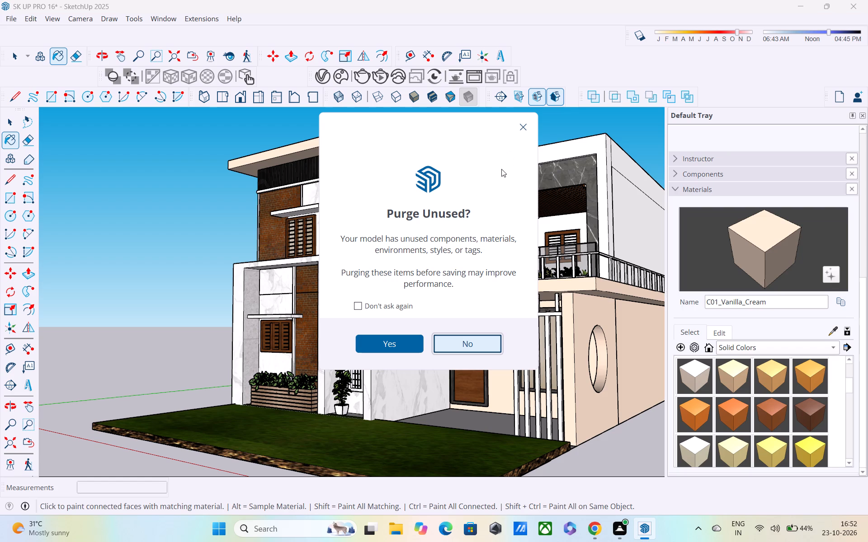
{"action": "key", "text": "ctrl+s"}
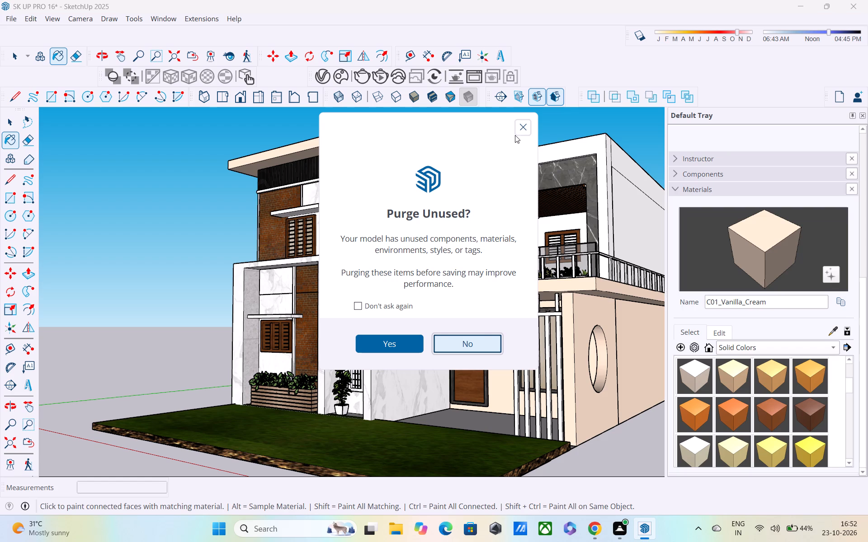
{"action": "left_click", "coordinate": [519, 131]}
{"action": "key", "text": "ctrl+s"}
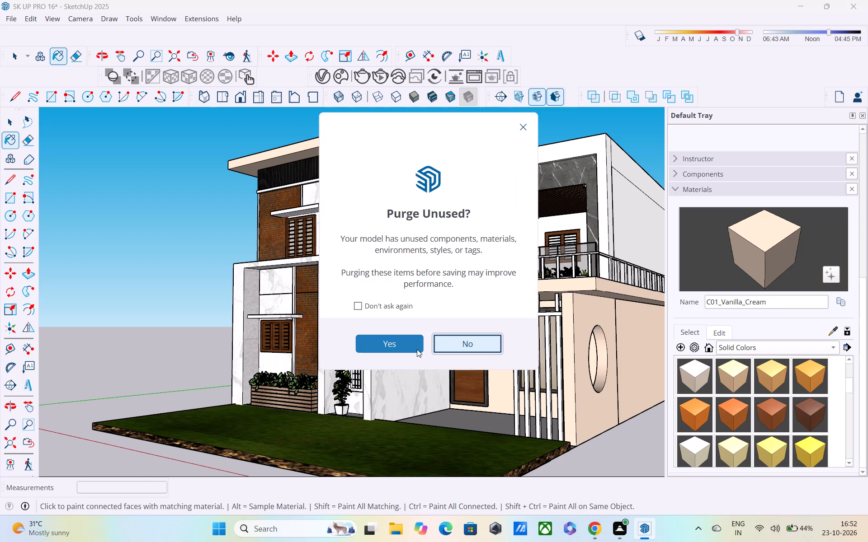
{"action": "left_click", "coordinate": [406, 343]}
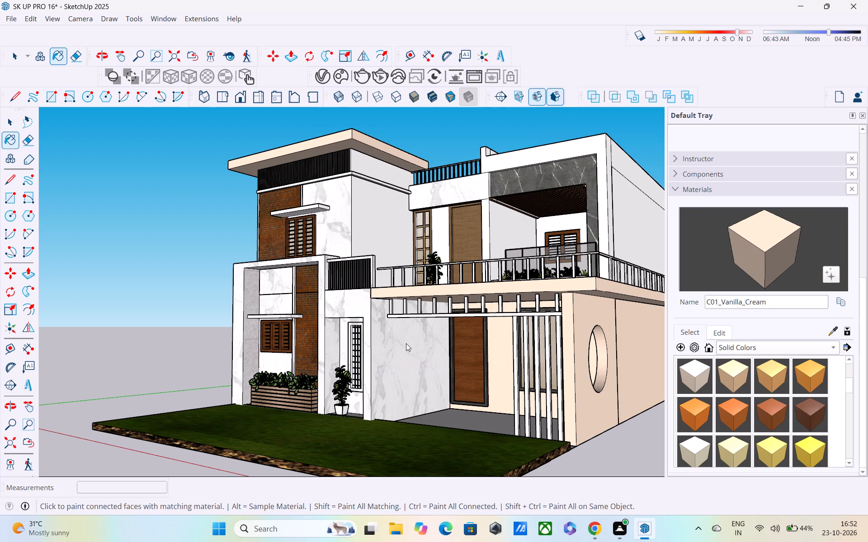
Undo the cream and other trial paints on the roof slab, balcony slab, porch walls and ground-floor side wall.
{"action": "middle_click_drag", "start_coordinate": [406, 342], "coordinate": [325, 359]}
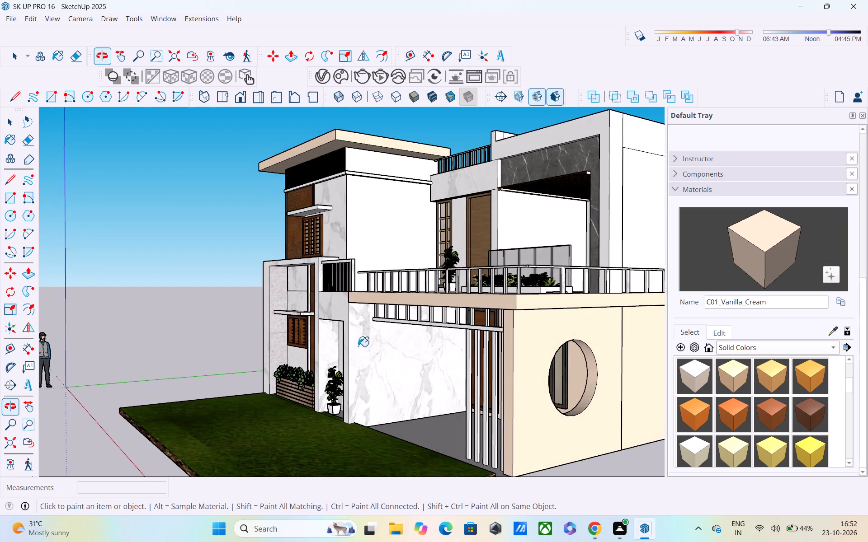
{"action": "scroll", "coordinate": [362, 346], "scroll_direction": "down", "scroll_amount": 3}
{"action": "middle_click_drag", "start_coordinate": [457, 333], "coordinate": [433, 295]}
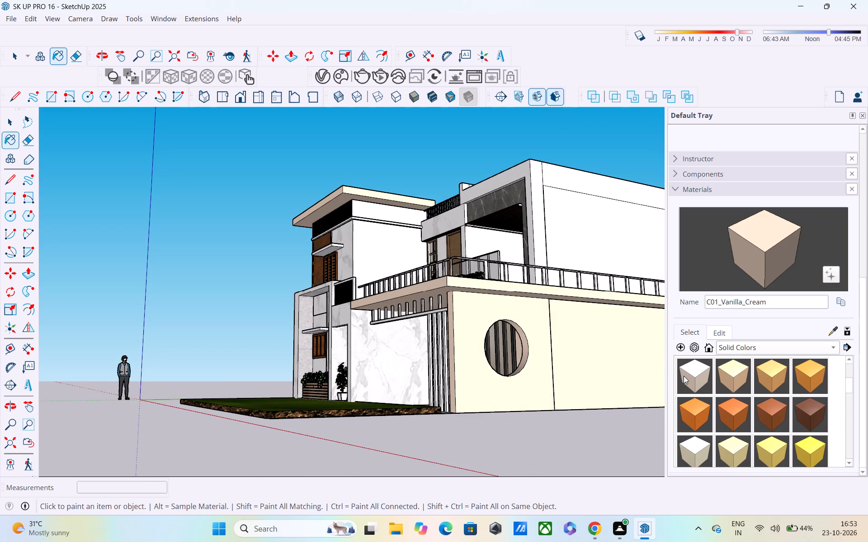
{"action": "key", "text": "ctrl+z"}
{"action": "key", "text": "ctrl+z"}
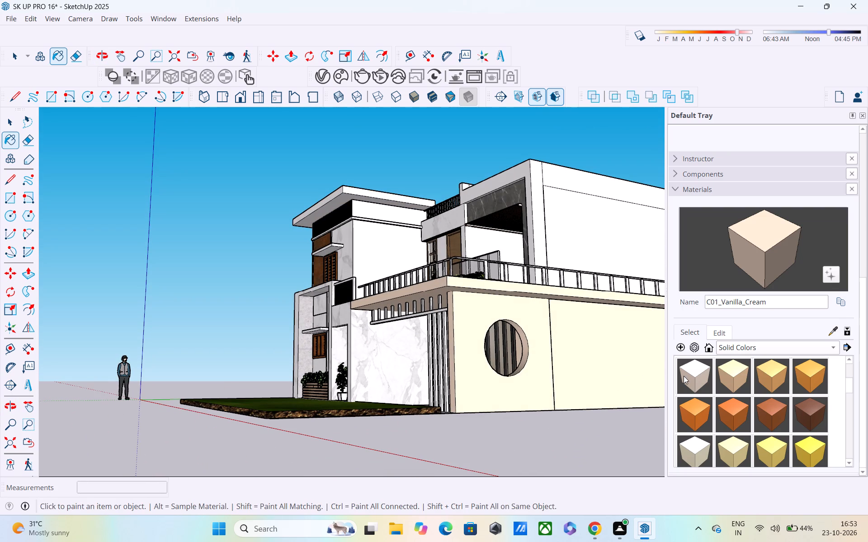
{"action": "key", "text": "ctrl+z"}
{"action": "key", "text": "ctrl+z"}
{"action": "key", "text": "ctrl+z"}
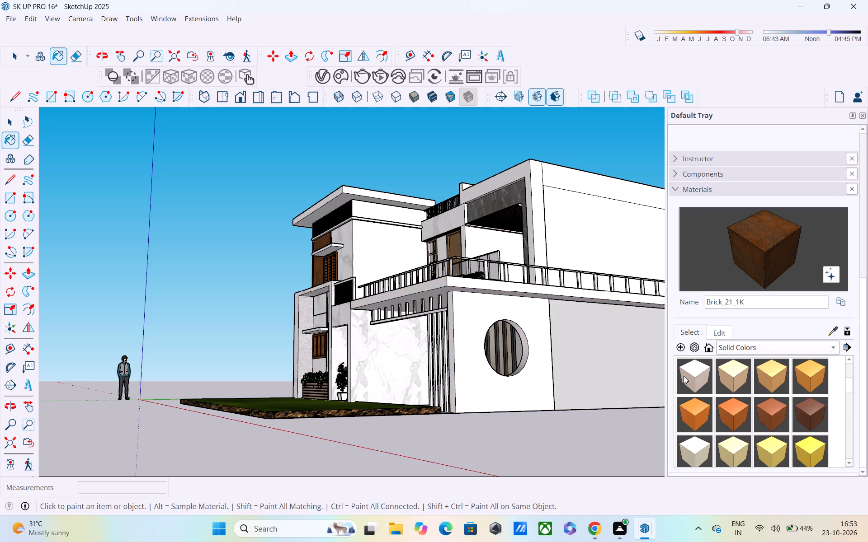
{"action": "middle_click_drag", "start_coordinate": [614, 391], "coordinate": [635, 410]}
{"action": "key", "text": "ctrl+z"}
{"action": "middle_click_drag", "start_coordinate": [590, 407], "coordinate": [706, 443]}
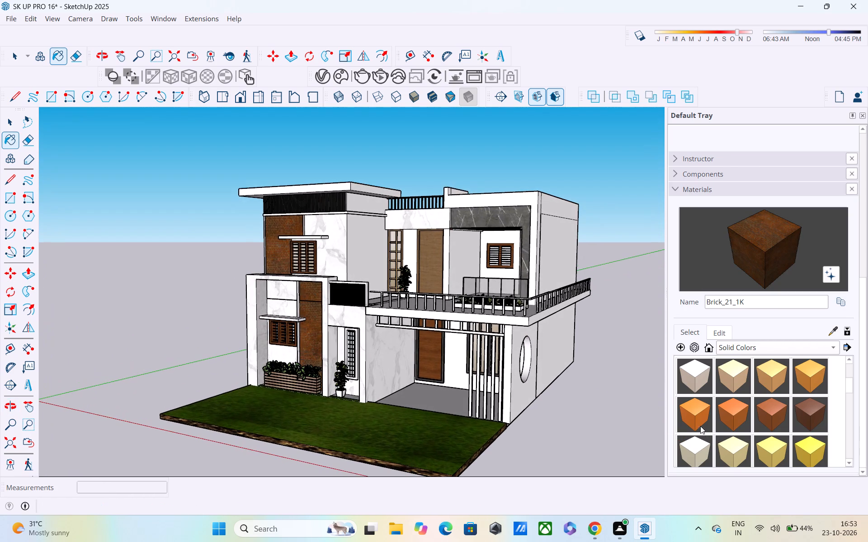
Save the model again and leave nothing selected.
{"action": "key", "text": "ctrl+s"}
{"action": "key", "text": "ctrl+s"}
{"action": "key", "text": "ctrl+s"}
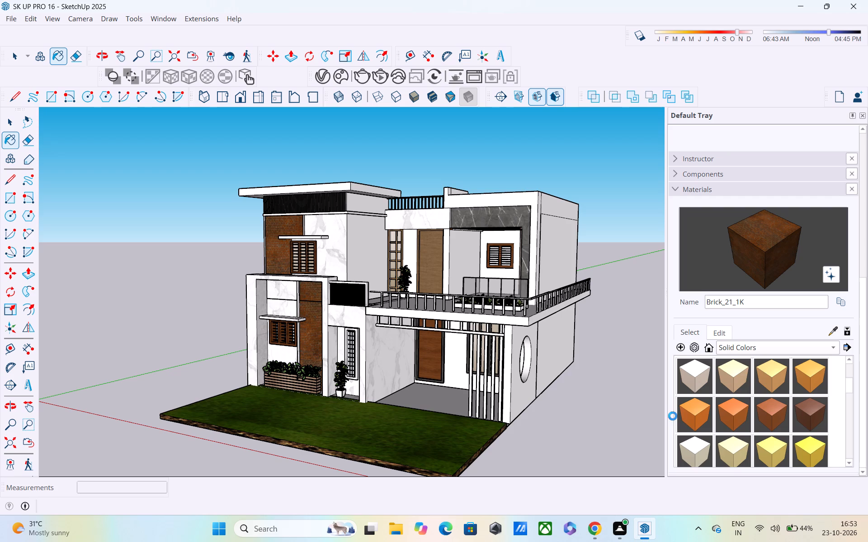
{"action": "key", "text": "ctrl+a"}
{"action": "key", "text": "ctrl+s"}
{"action": "key", "text": "ctrl+s"}
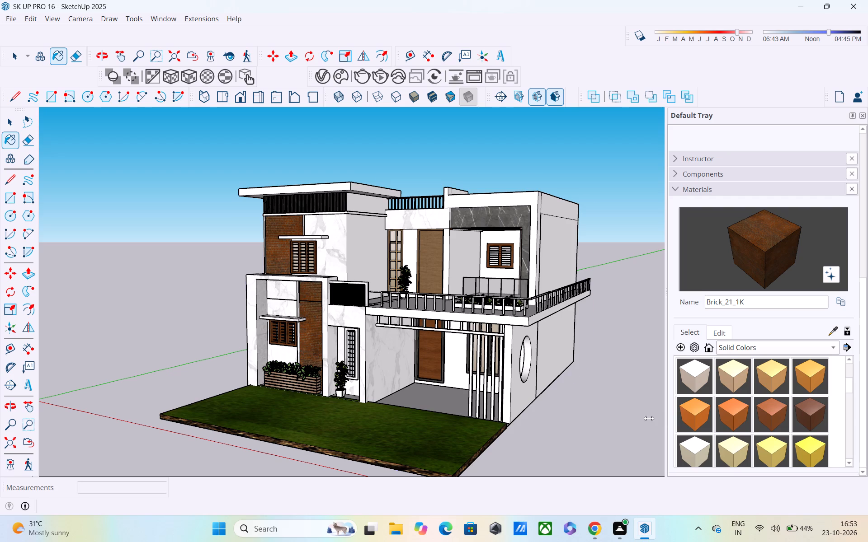
{"action": "key", "text": "Escape"}
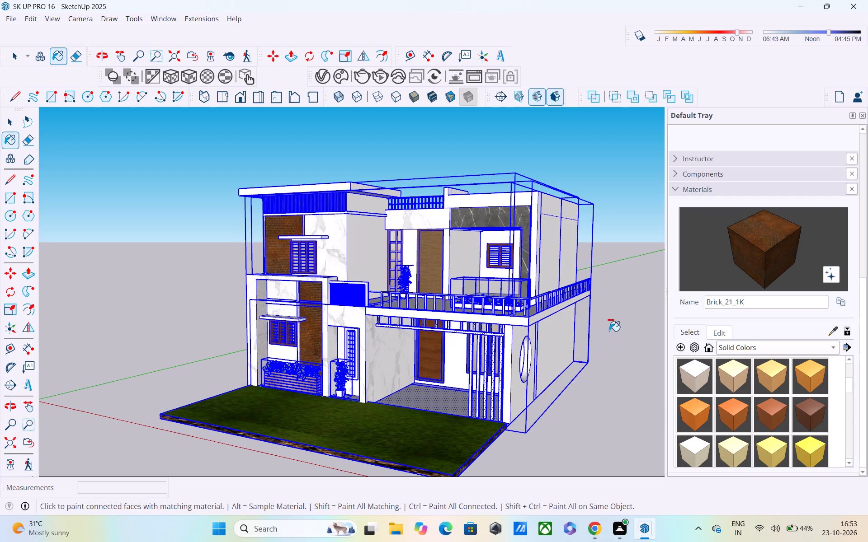
{"action": "key", "text": "space"}
{"action": "left_click", "coordinate": [612, 329]}
{"action": "middle_click_drag", "start_coordinate": [616, 347], "coordinate": [608, 335]}
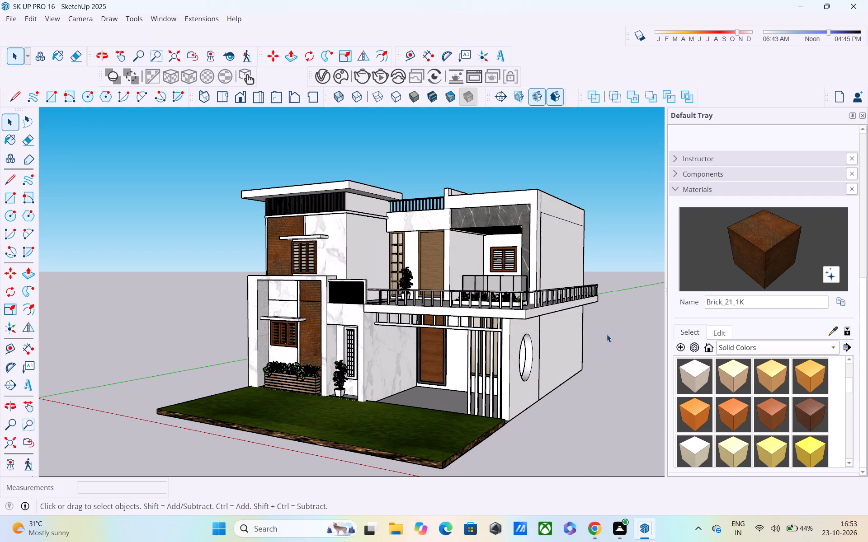
{"action": "key", "text": "ctrl+s"}
{"action": "key", "text": "ctrl+s"}
{"action": "middle_click_drag", "start_coordinate": [534, 386], "coordinate": [558, 383]}
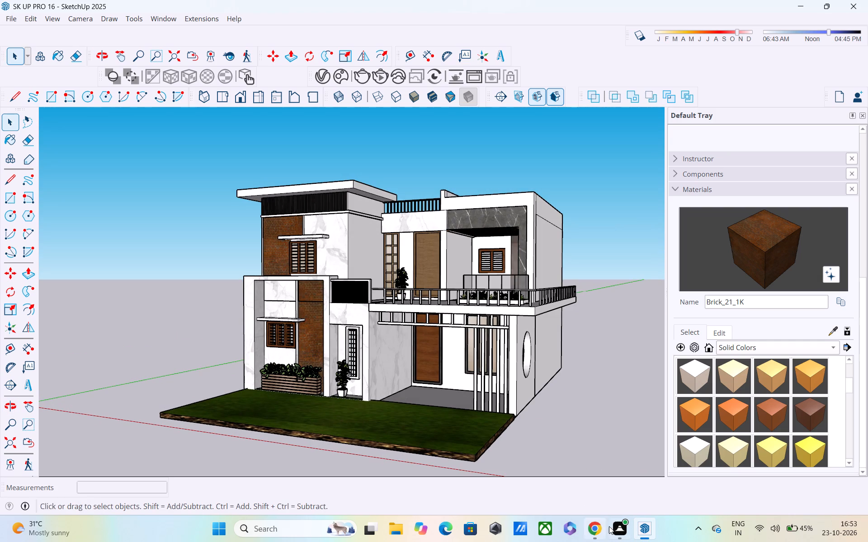